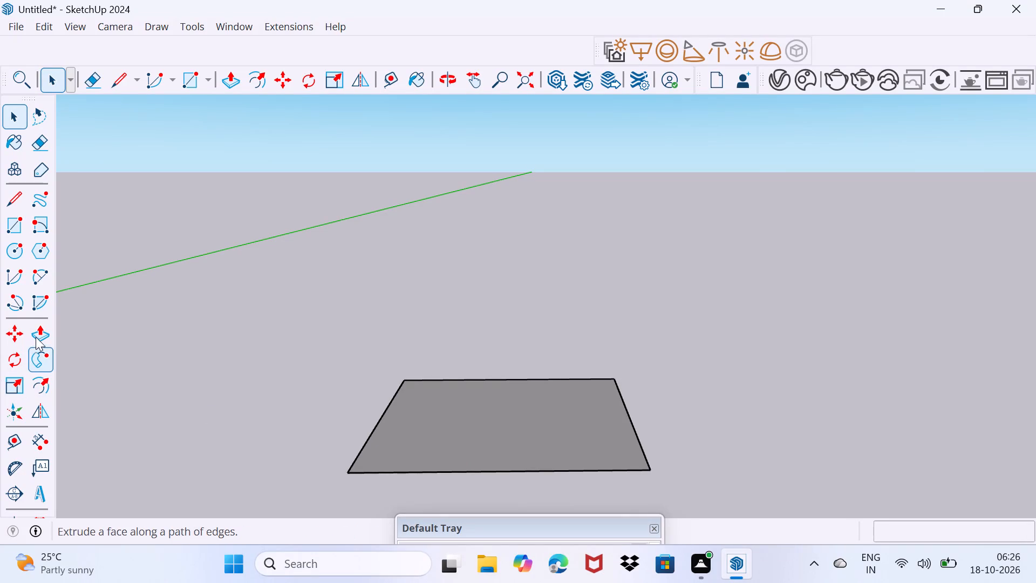
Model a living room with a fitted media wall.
Offset the rectangle's outline inward by 6" to mark the wall thickness.
{"action": "left_click", "coordinate": [42, 394]}
{"action": "left_click", "coordinate": [385, 430]}
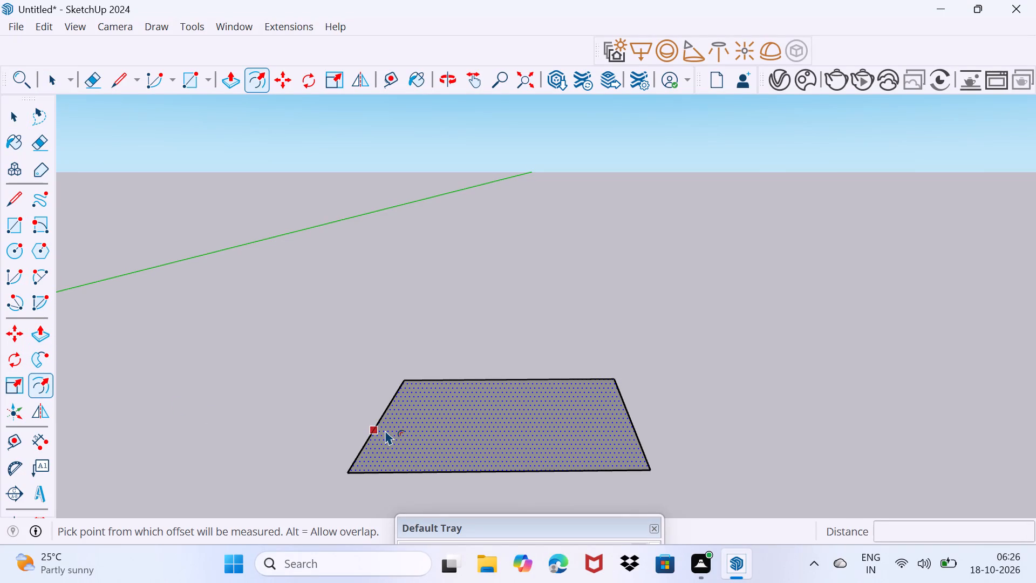
{"action": "key", "text": "9"}
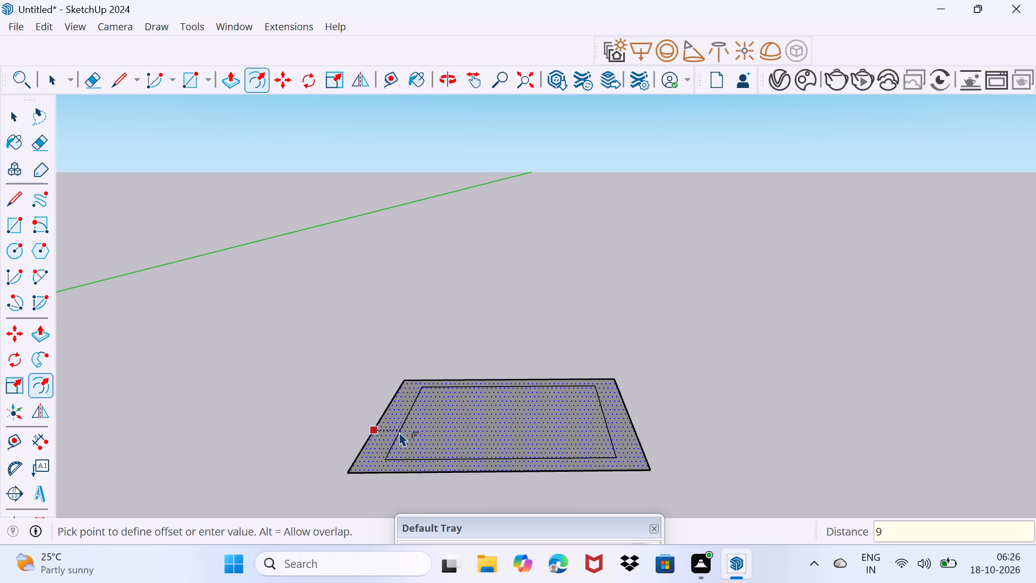
{"action": "key", "text": "BackSpace"}
{"action": "type", "text": "6\""}
{"action": "key", "text": "Return"}
{"action": "key", "text": "space"}
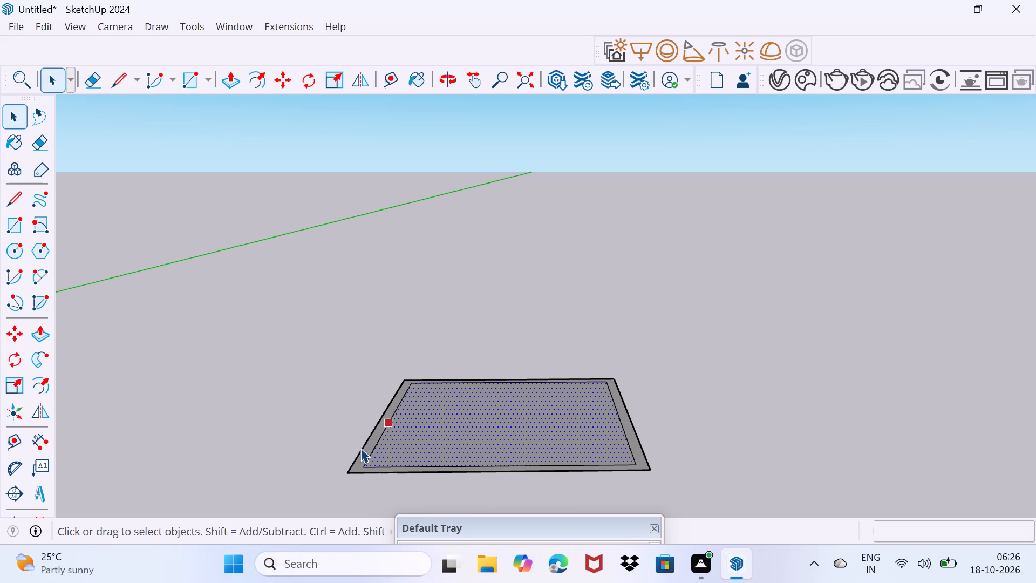
{"action": "left_click_drag", "start_coordinate": [350, 449], "coordinate": [353, 393]}
Move the inner outline's front edge forward onto the outer rectangle's front edge.
{"action": "scroll", "coordinate": [358, 456], "scroll_direction": "up", "scroll_amount": 4}
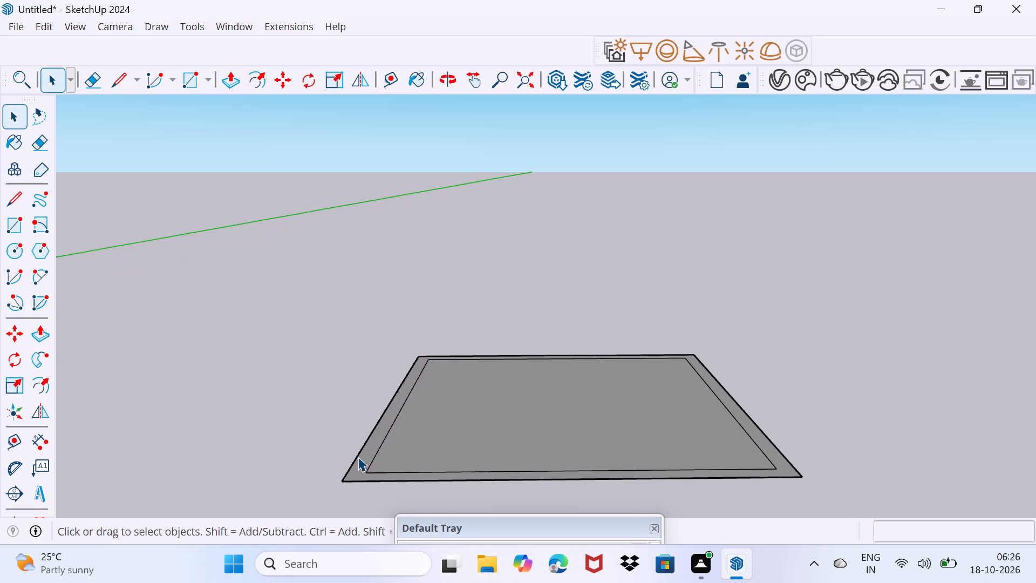
{"action": "scroll", "coordinate": [426, 479], "scroll_direction": "up", "scroll_amount": 4}
{"action": "left_click", "coordinate": [434, 471]}
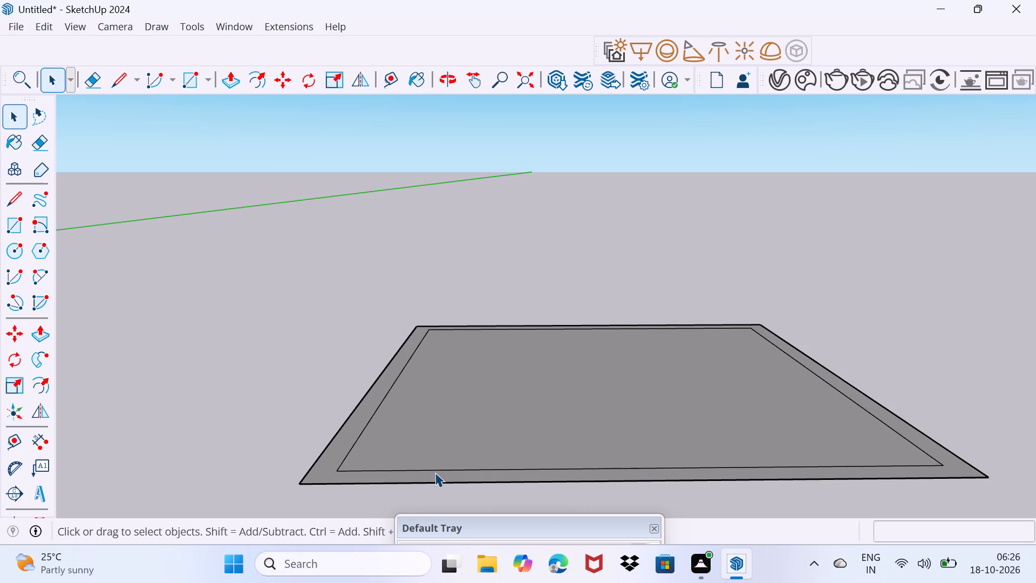
{"action": "key", "text": "m"}
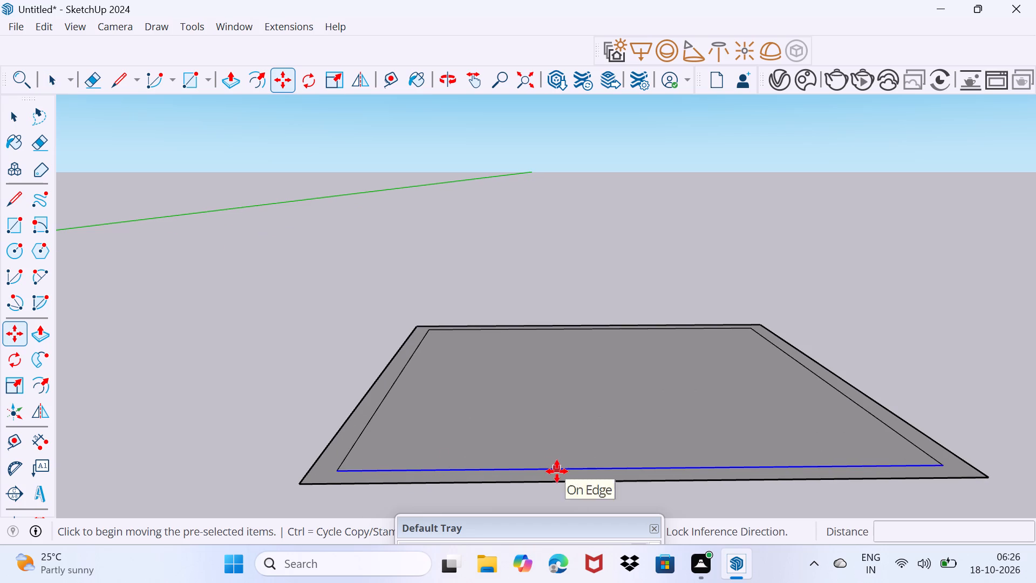
{"action": "left_click", "coordinate": [557, 471]}
{"action": "left_click", "coordinate": [554, 485]}
{"action": "key", "text": "space"}
{"action": "left_click_drag", "start_coordinate": [526, 462], "coordinate": [535, 442]}
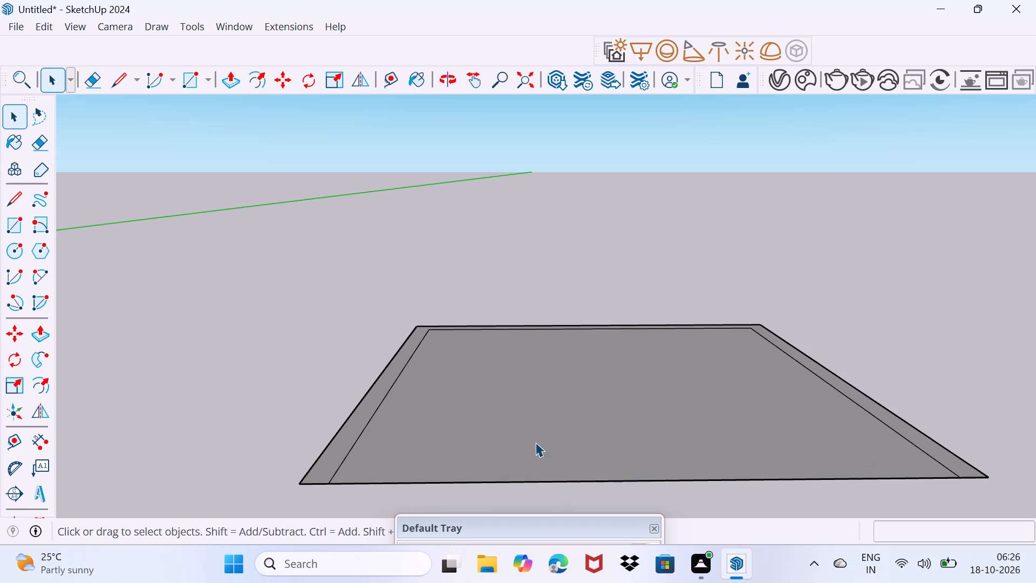
{"action": "left_click_drag", "start_coordinate": [535, 442], "coordinate": [543, 417]}
Erase the front edge between the two side strips to leave a U-shaped wall outline.
{"action": "key", "text": "e"}
{"action": "left_click_drag", "start_coordinate": [410, 485], "coordinate": [414, 496]}
{"action": "key", "text": "space"}
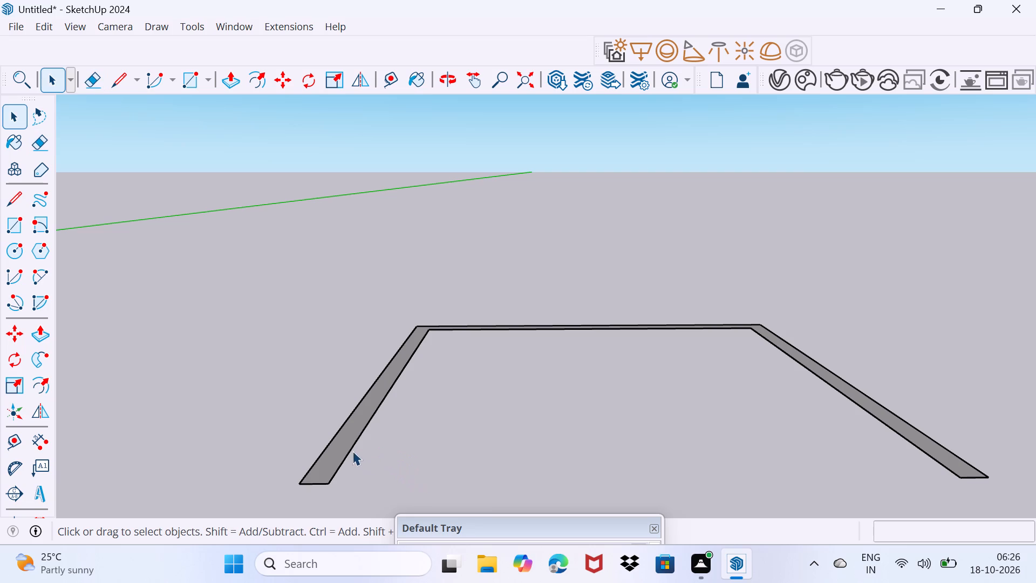
Push/Pull the U-shaped face up 10' to form the three walls.
{"action": "left_click", "coordinate": [334, 452]}
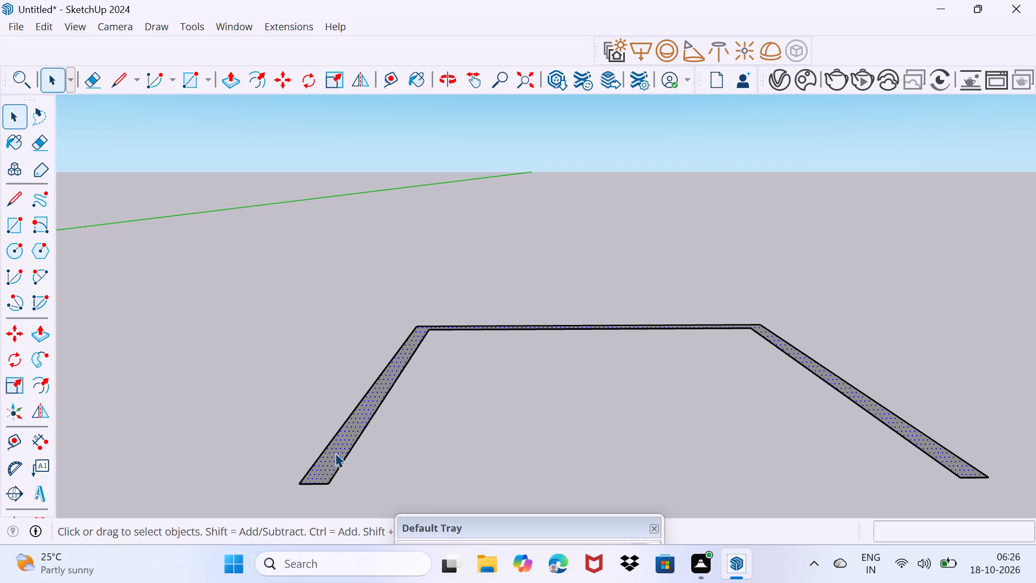
{"action": "key", "text": "p"}
{"action": "left_click", "coordinate": [335, 453]}
{"action": "type", "text": "10"}
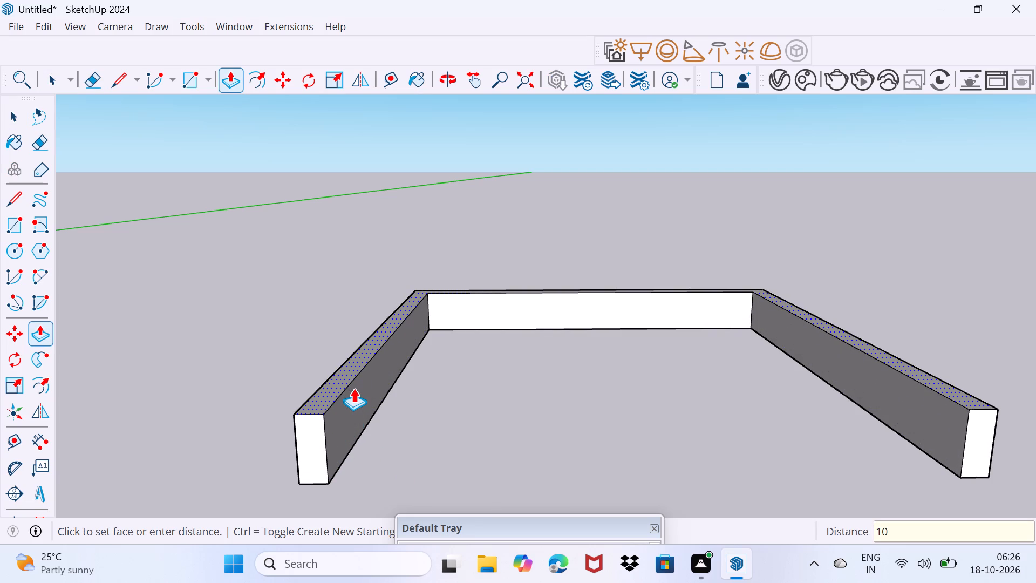
{"action": "key", "text": "apostrophe"}
{"action": "key", "text": "Return"}
{"action": "scroll", "coordinate": [346, 381], "scroll_direction": "down", "scroll_amount": 11}
{"action": "key", "text": "space"}
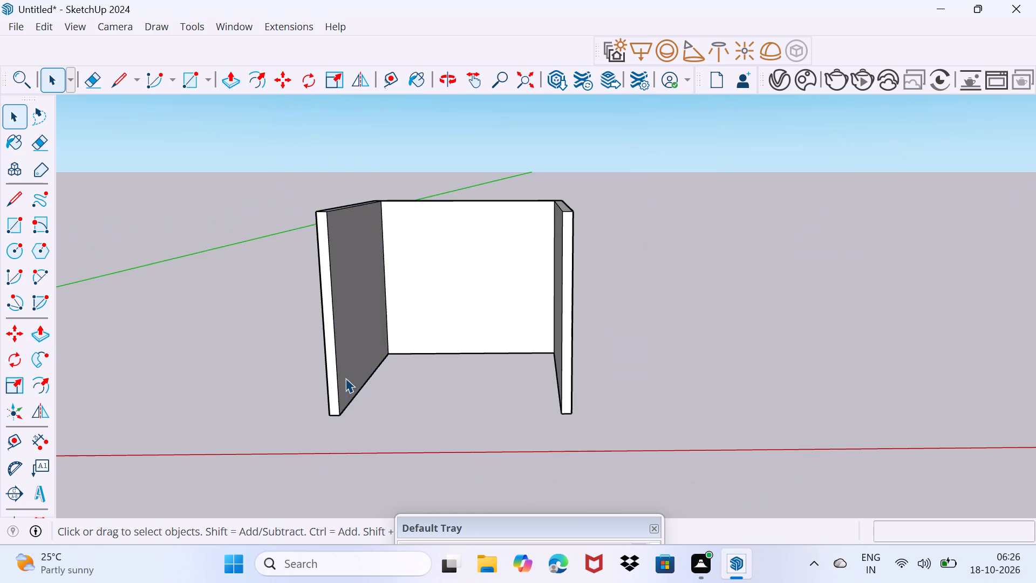
Draw a 12' by 6" vertical rotated rectangle down from the outer bottom edge of the back wall.
{"action": "scroll", "coordinate": [401, 400], "scroll_direction": "down", "scroll_amount": 6}
{"action": "middle_click_drag", "start_coordinate": [539, 423], "coordinate": [93, 270]}
{"action": "scroll", "coordinate": [690, 414], "scroll_direction": "up", "scroll_amount": 3}
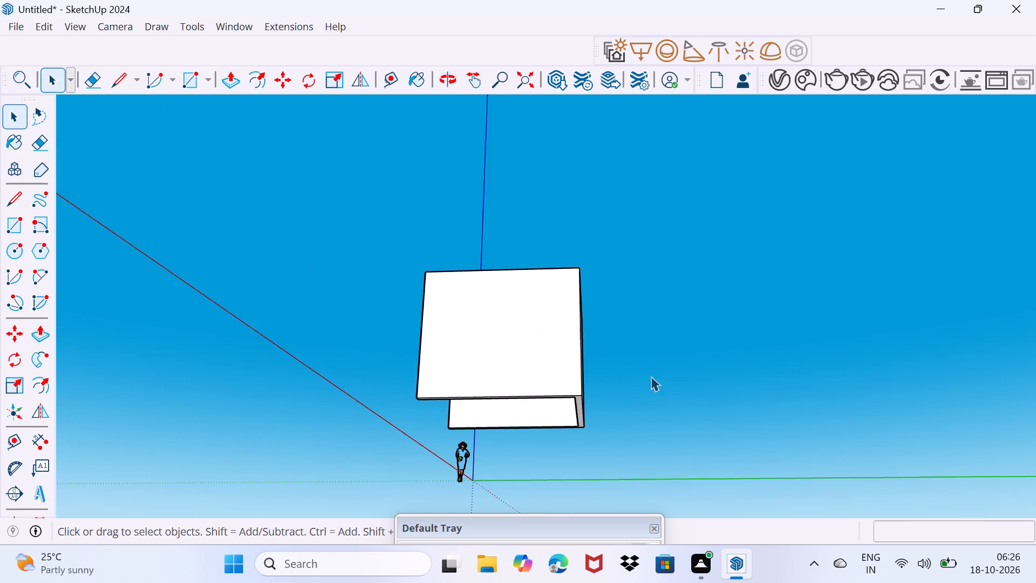
{"action": "middle_click_drag", "start_coordinate": [558, 345], "coordinate": [492, 343]}
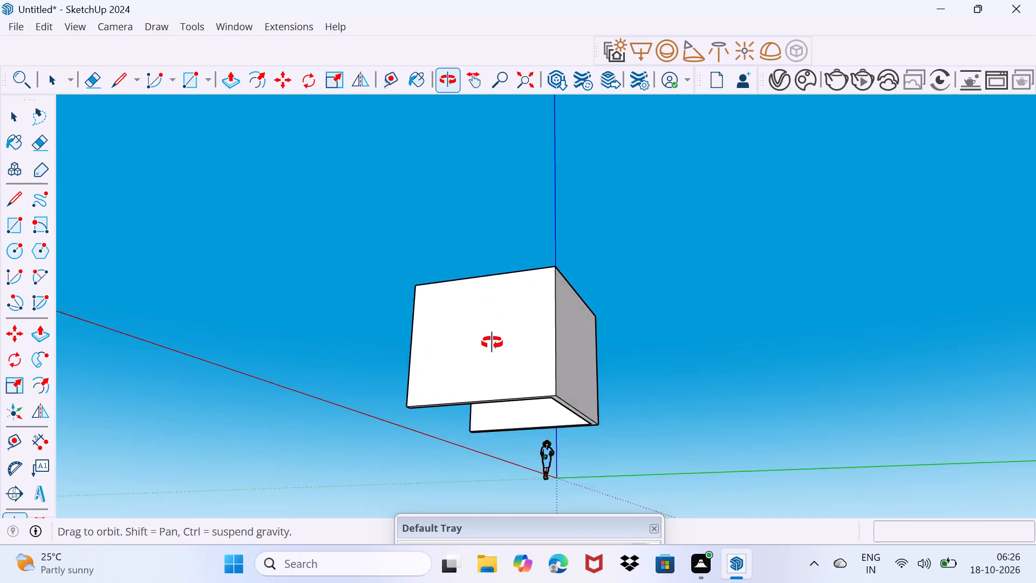
{"action": "middle_click_drag", "start_coordinate": [492, 343], "coordinate": [527, 343]}
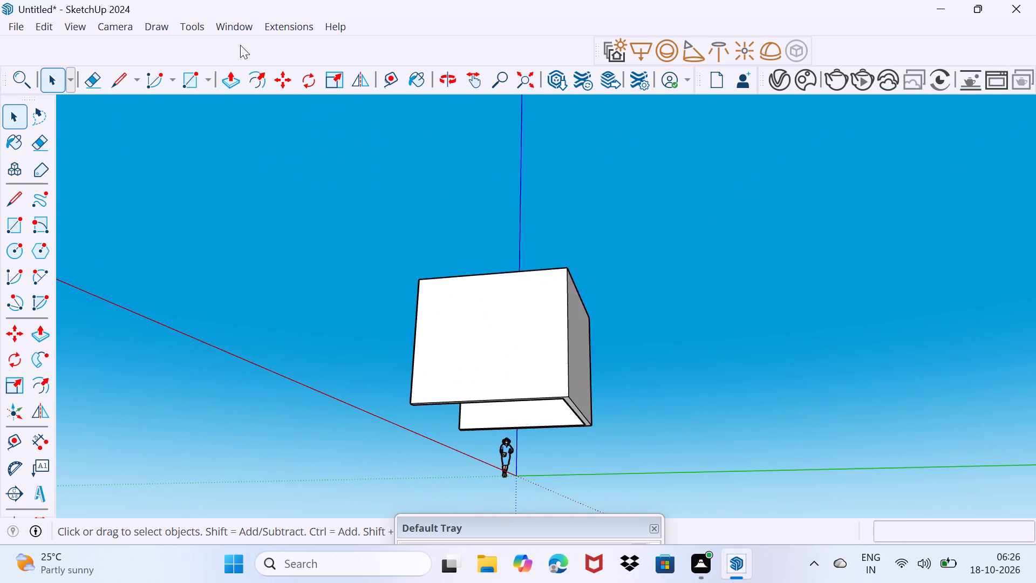
{"action": "left_click", "coordinate": [38, 230]}
{"action": "middle_click_drag", "start_coordinate": [547, 471], "coordinate": [378, 411]}
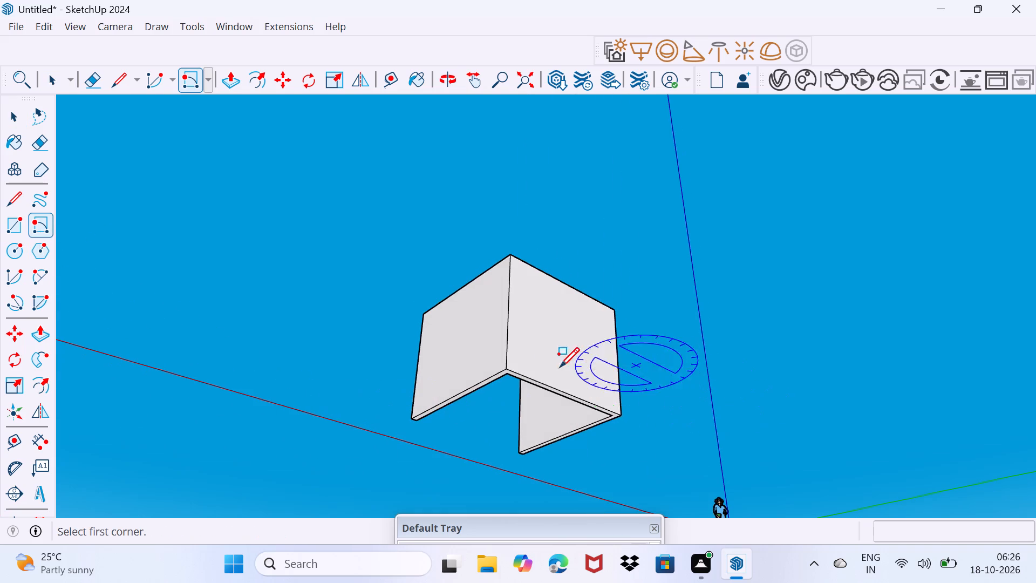
{"action": "scroll", "coordinate": [500, 376], "scroll_direction": "up", "scroll_amount": 4}
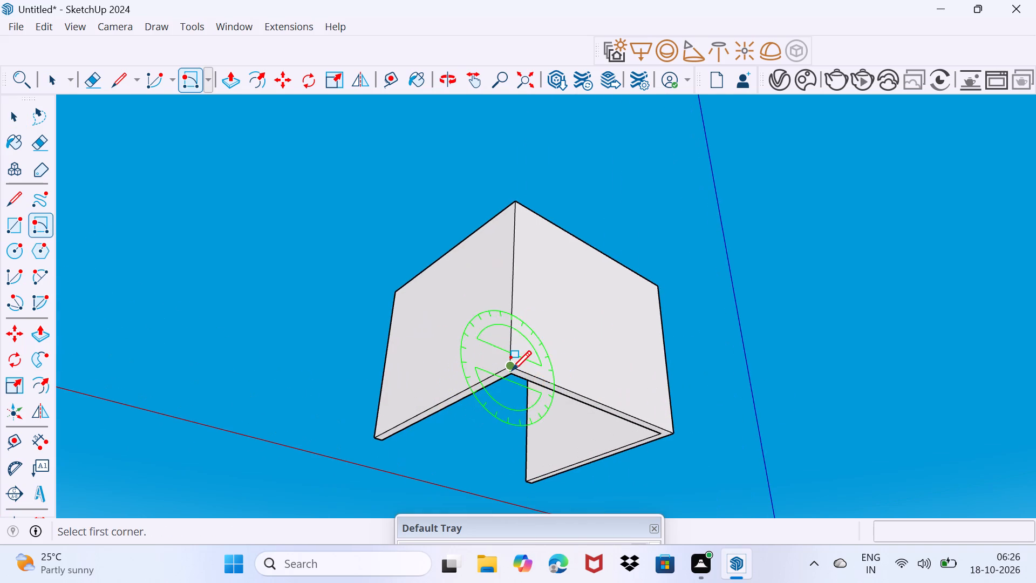
{"action": "left_click", "coordinate": [512, 373]}
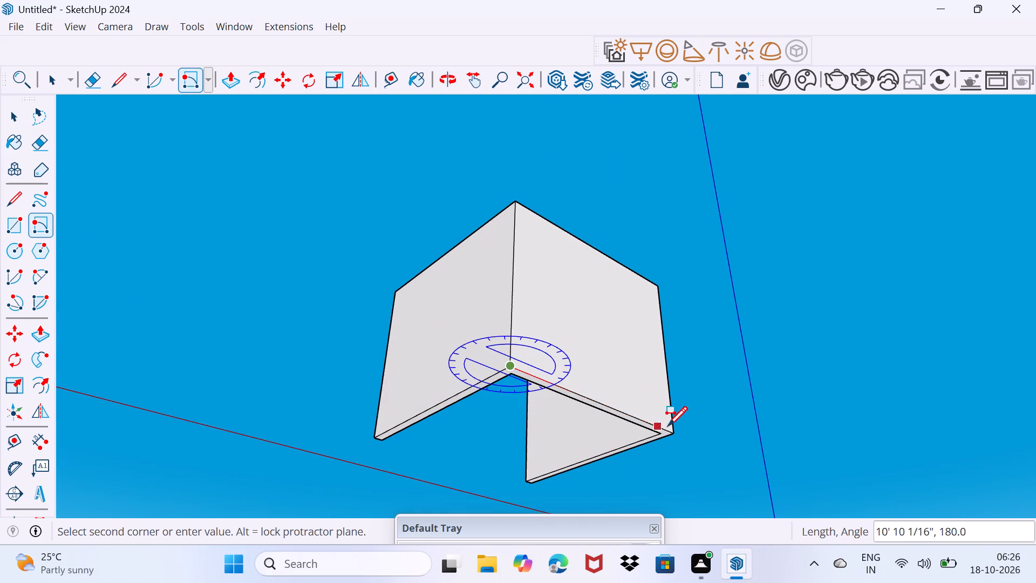
{"action": "left_click", "coordinate": [672, 431]}
{"action": "middle_click_drag", "start_coordinate": [671, 471], "coordinate": [763, 500]}
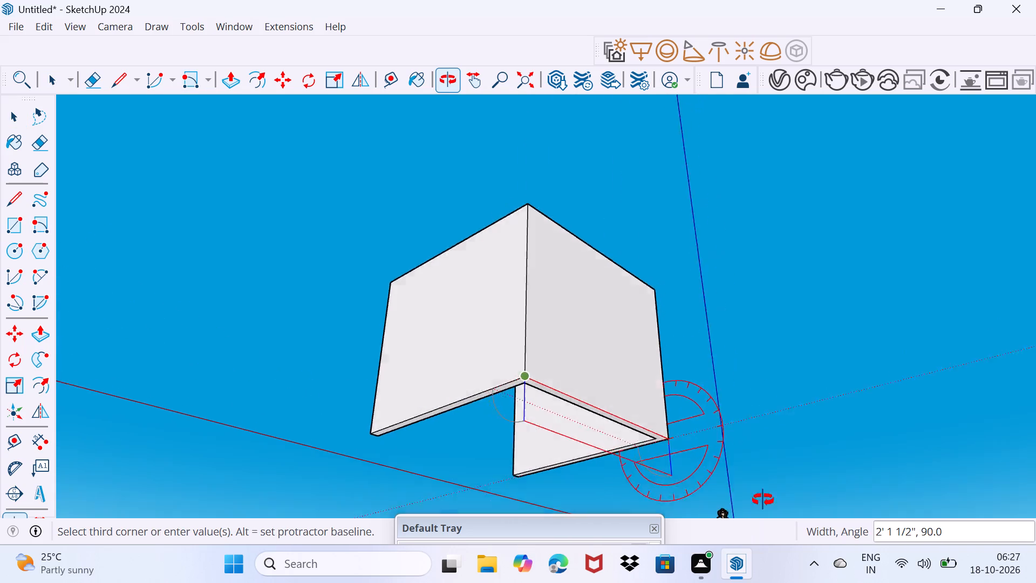
{"action": "middle_click_drag", "start_coordinate": [763, 500], "coordinate": [894, 537]}
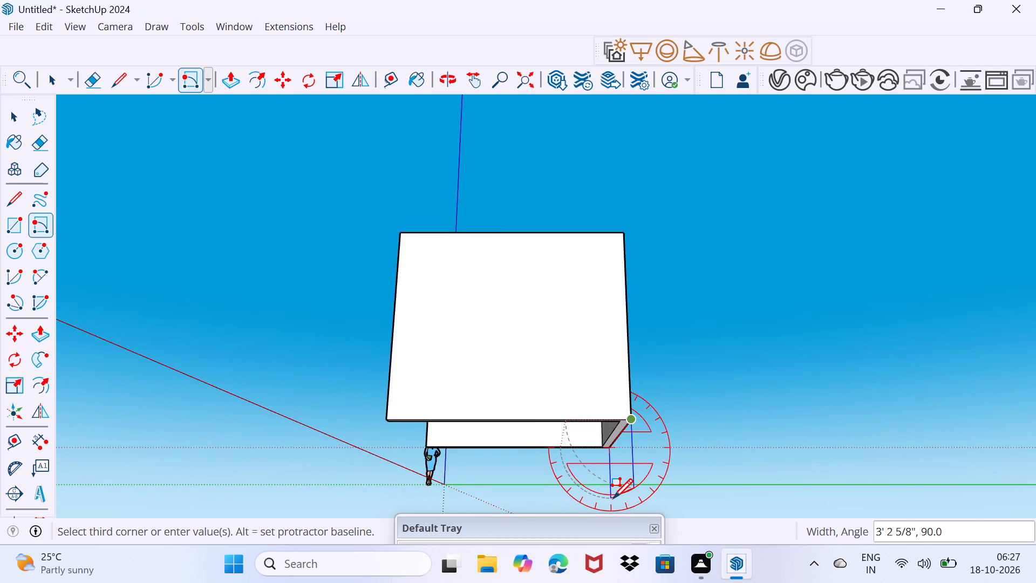
{"action": "key", "text": "6"}
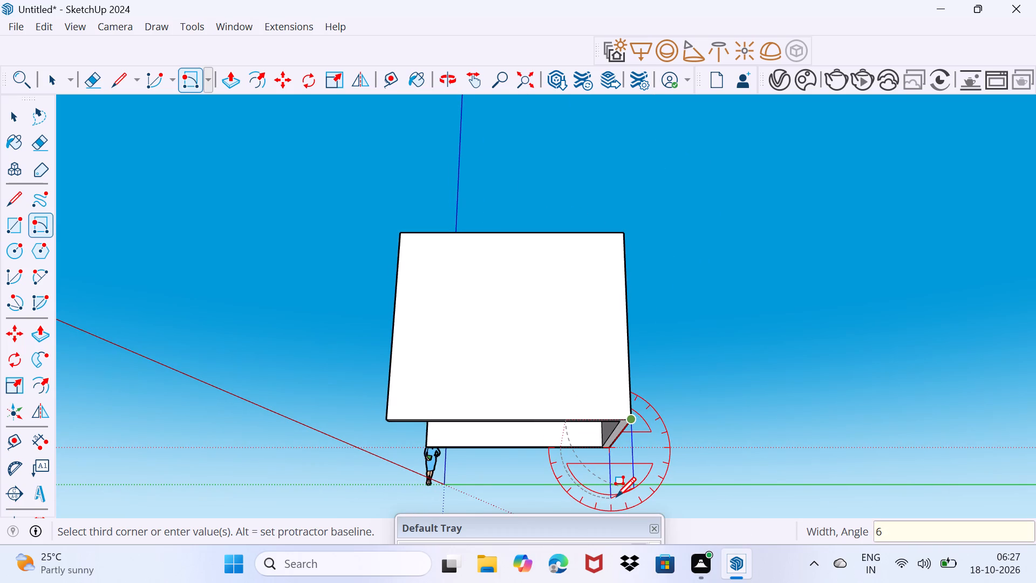
{"action": "key", "text": "shift+quotedbl"}
{"action": "key", "text": "Return"}
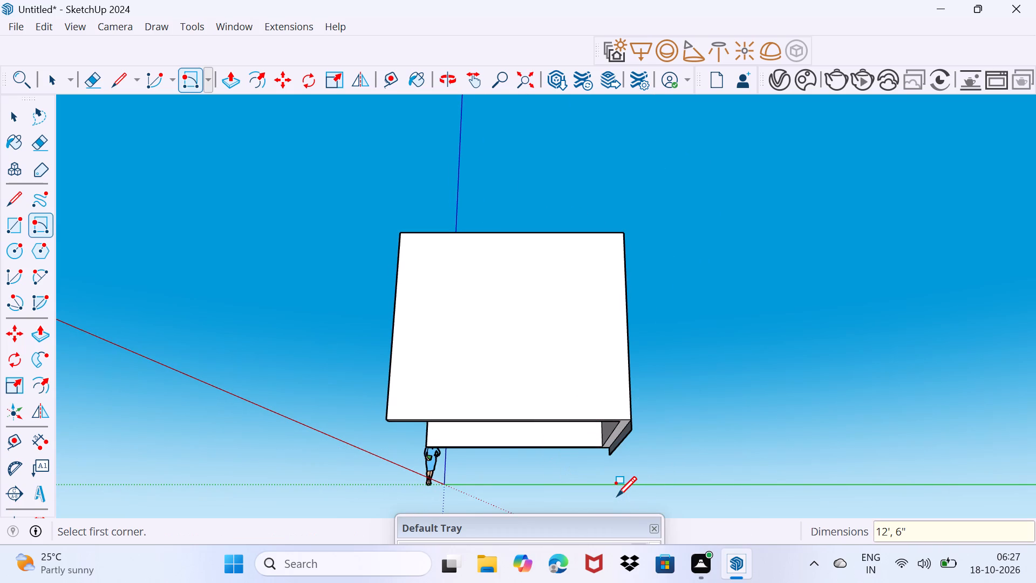
{"action": "key", "text": "space"}
{"action": "left_click_drag", "start_coordinate": [614, 471], "coordinate": [637, 440]}
Push/Pull the rectangle below the back wall 12' to the front ends of the side walls, forming the floor slab.
{"action": "scroll", "coordinate": [616, 443], "scroll_direction": "up", "scroll_amount": 4}
{"action": "middle_click_drag", "start_coordinate": [615, 446], "coordinate": [723, 452]}
{"action": "left_click", "coordinate": [680, 428]}
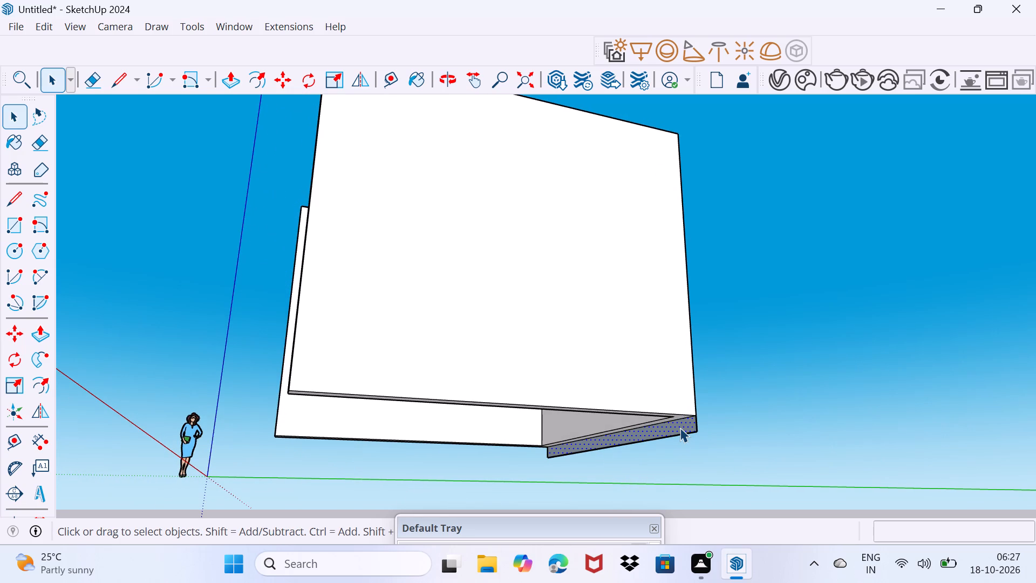
{"action": "key", "text": "p"}
{"action": "left_click", "coordinate": [680, 428]}
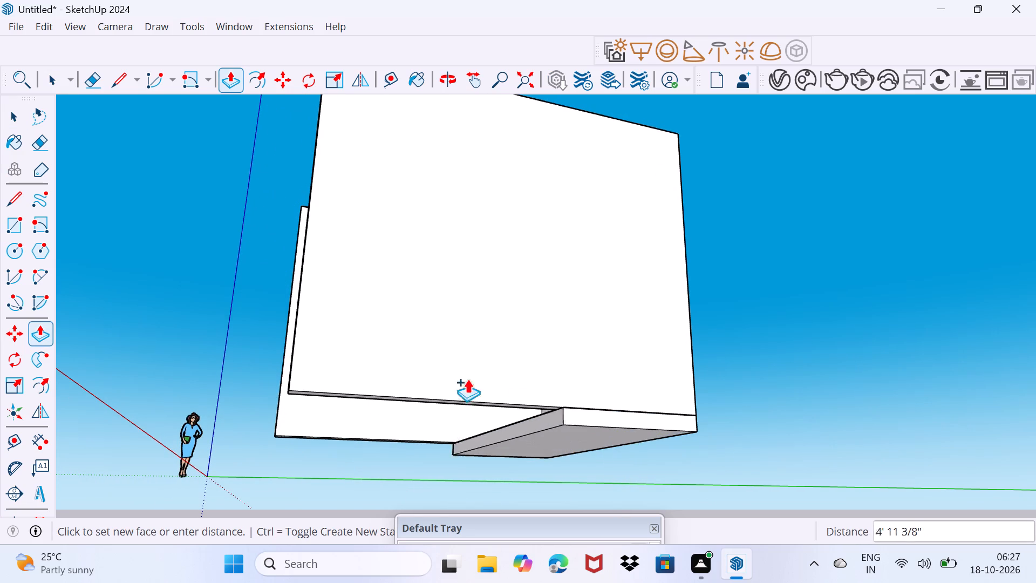
{"action": "left_click", "coordinate": [296, 326]}
{"action": "middle_click_drag", "start_coordinate": [305, 342], "coordinate": [550, 438]}
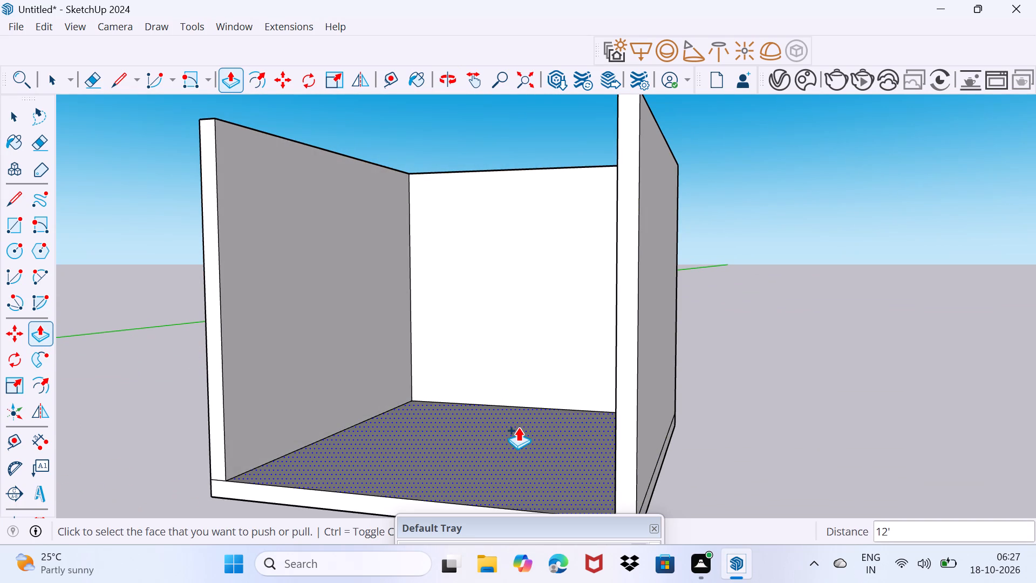
{"action": "key", "text": "space"}
{"action": "left_click_drag", "start_coordinate": [492, 450], "coordinate": [520, 381]}
Examine the room's interior walls and floor from the open front.
{"action": "scroll", "coordinate": [485, 345], "scroll_direction": "down", "scroll_amount": 3}
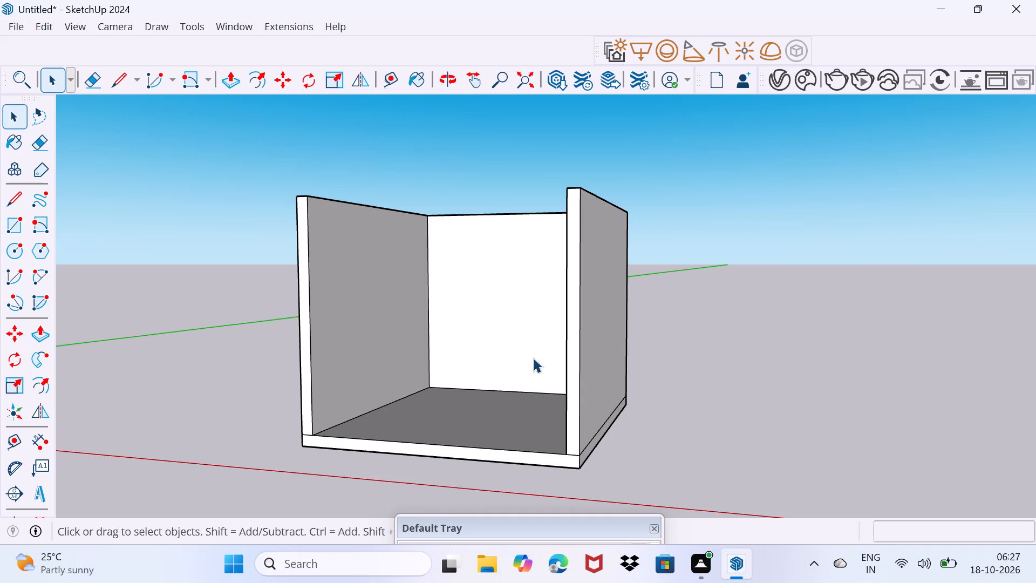
{"action": "middle_click_drag", "start_coordinate": [516, 352], "coordinate": [615, 337], "text": "shift"}
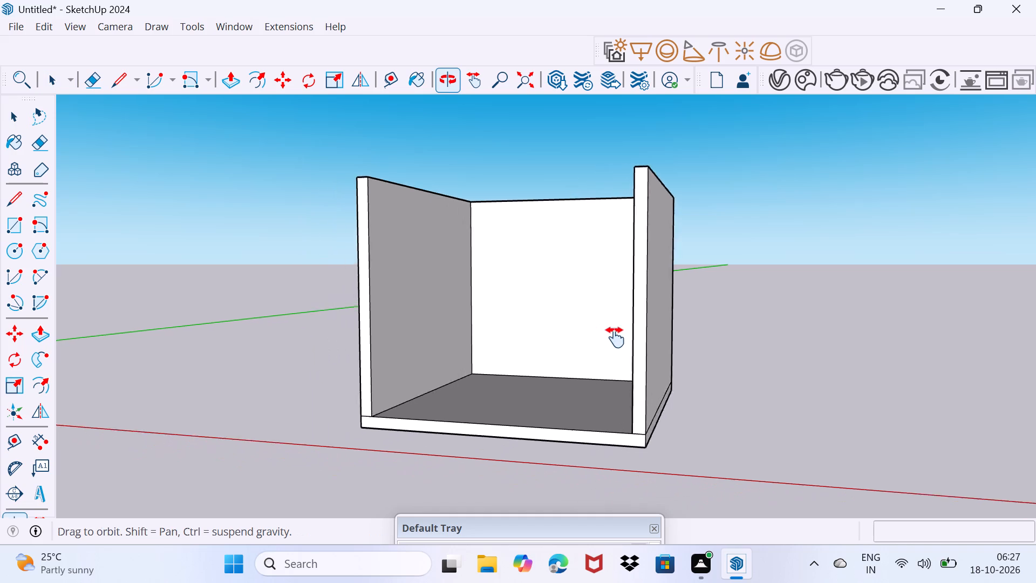
{"action": "middle_click_drag", "start_coordinate": [615, 337], "coordinate": [650, 341], "text": "shift"}
{"action": "middle_click_drag", "start_coordinate": [622, 347], "coordinate": [558, 369]}
{"action": "scroll", "coordinate": [548, 360], "scroll_direction": "up", "scroll_amount": 8}
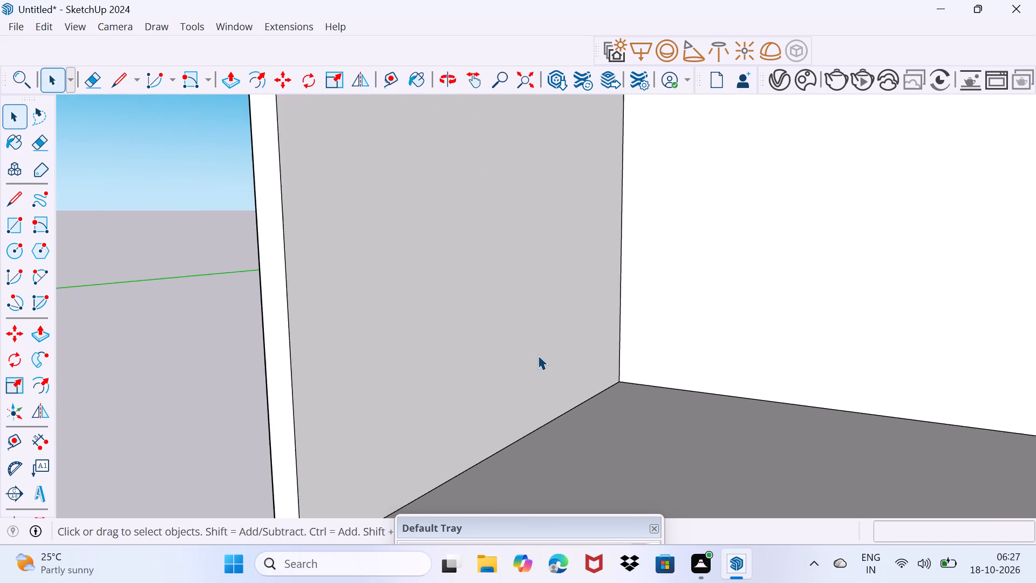
{"action": "scroll", "coordinate": [539, 356], "scroll_direction": "down", "scroll_amount": 3}
{"action": "middle_click_drag", "start_coordinate": [539, 356], "coordinate": [482, 414], "text": "shift"}
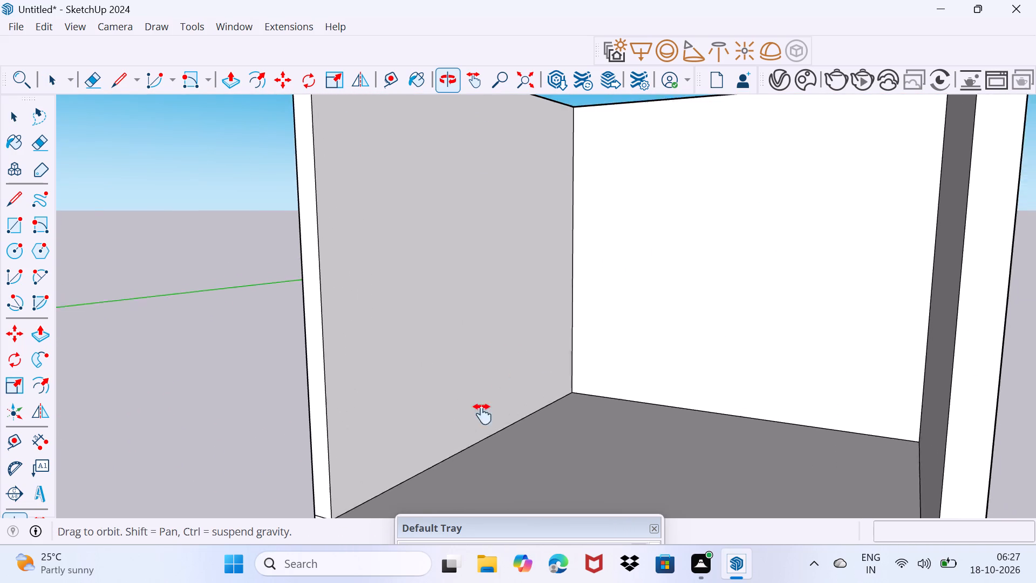
{"action": "middle_click_drag", "start_coordinate": [482, 414], "coordinate": [377, 425], "text": "shift"}
{"action": "middle_click_drag", "start_coordinate": [380, 423], "coordinate": [431, 436]}
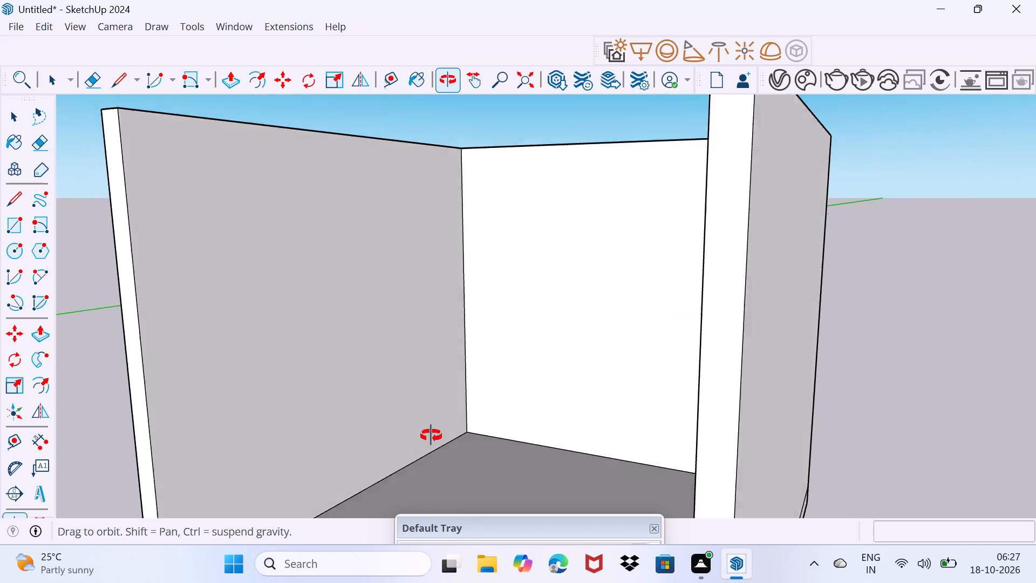
{"action": "middle_click_drag", "start_coordinate": [431, 436], "coordinate": [369, 433]}
{"action": "middle_click_drag", "start_coordinate": [370, 431], "coordinate": [419, 430]}
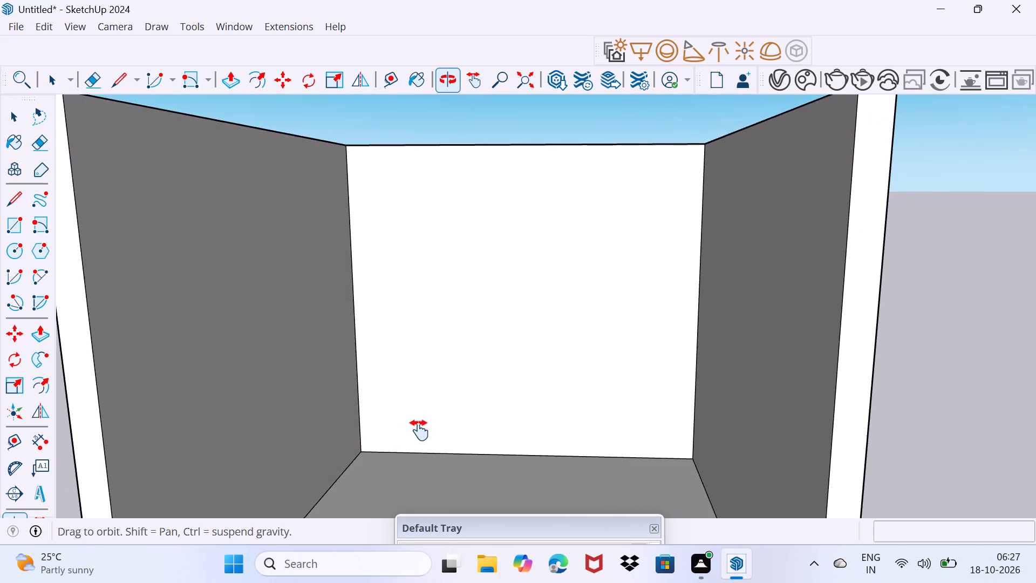
{"action": "middle_click_drag", "start_coordinate": [419, 430], "coordinate": [378, 419]}
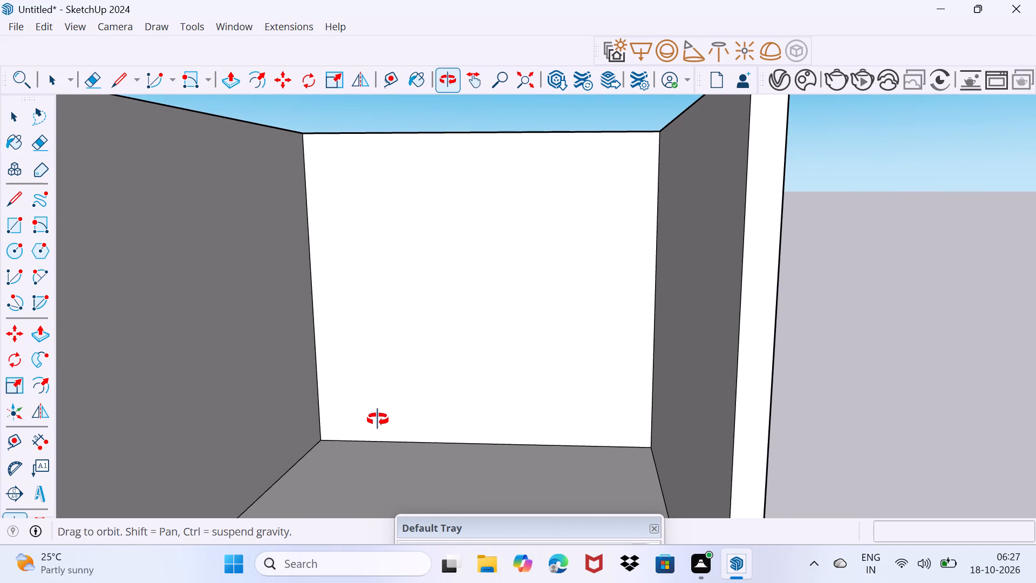
{"action": "middle_click_drag", "start_coordinate": [378, 419], "coordinate": [378, 418]}
{"action": "scroll", "coordinate": [378, 417], "scroll_direction": "up", "scroll_amount": 1}
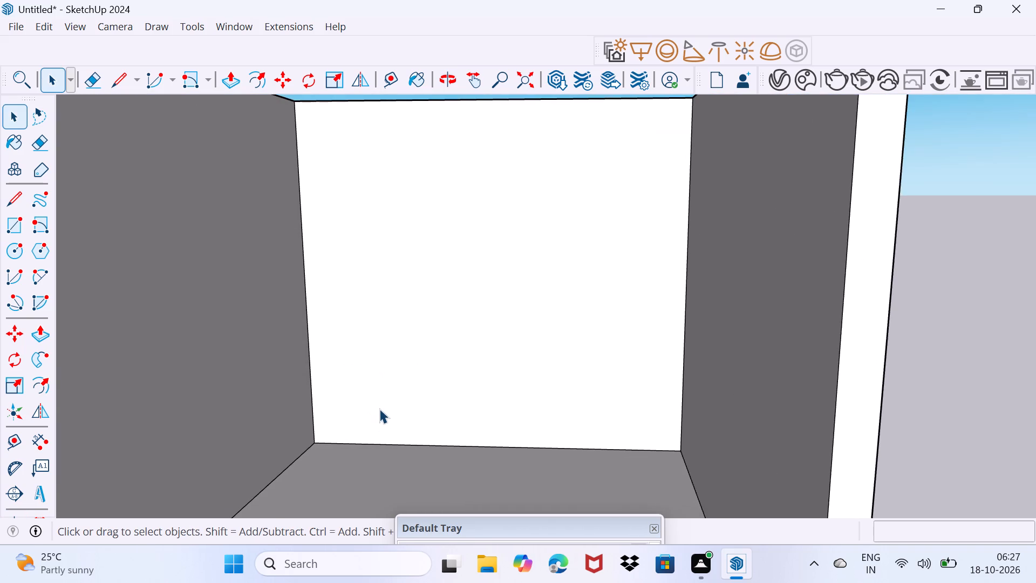
{"action": "scroll", "coordinate": [380, 406], "scroll_direction": "down", "scroll_amount": 3}
{"action": "middle_click_drag", "start_coordinate": [387, 411], "coordinate": [426, 375], "text": "shift"}
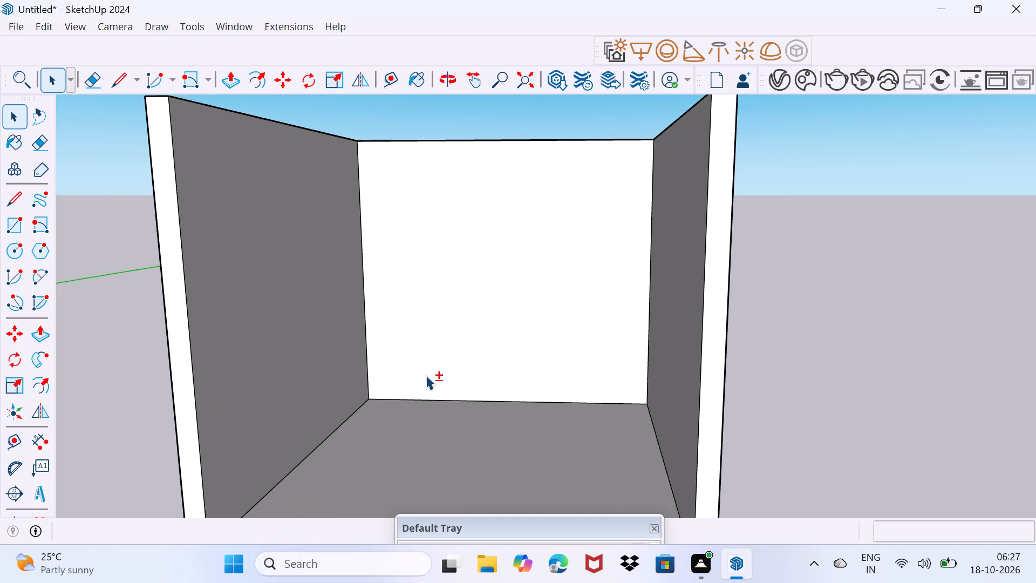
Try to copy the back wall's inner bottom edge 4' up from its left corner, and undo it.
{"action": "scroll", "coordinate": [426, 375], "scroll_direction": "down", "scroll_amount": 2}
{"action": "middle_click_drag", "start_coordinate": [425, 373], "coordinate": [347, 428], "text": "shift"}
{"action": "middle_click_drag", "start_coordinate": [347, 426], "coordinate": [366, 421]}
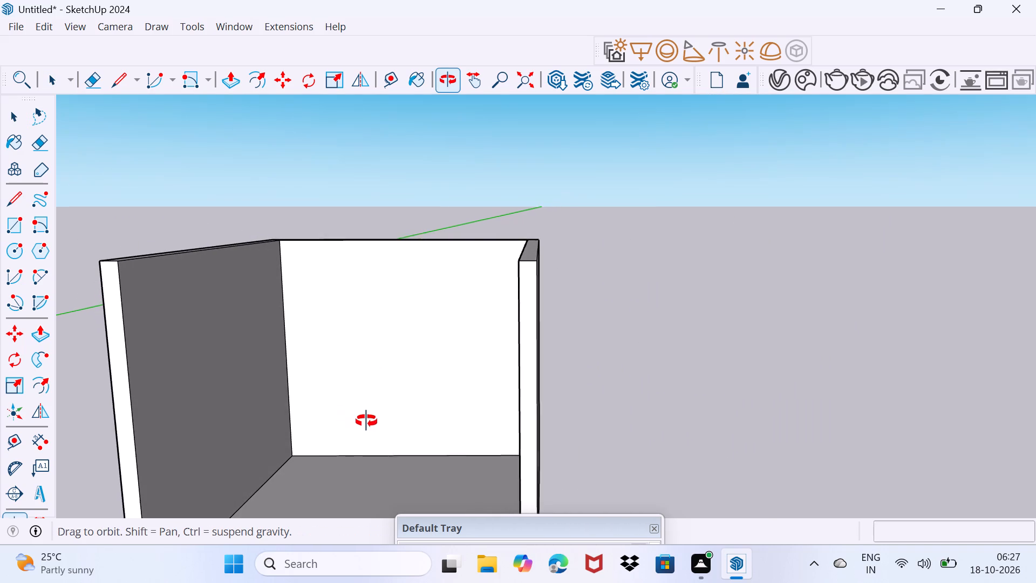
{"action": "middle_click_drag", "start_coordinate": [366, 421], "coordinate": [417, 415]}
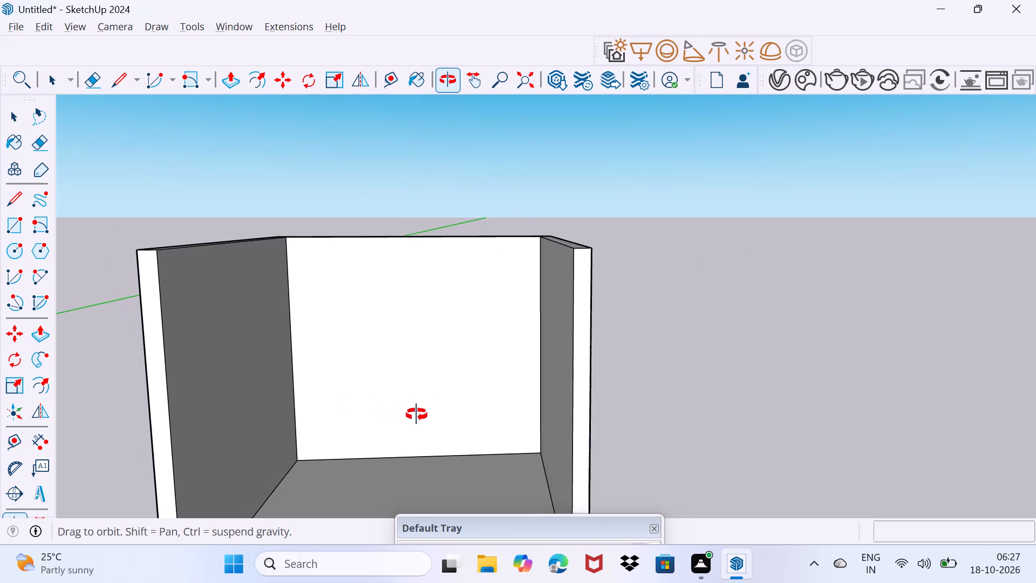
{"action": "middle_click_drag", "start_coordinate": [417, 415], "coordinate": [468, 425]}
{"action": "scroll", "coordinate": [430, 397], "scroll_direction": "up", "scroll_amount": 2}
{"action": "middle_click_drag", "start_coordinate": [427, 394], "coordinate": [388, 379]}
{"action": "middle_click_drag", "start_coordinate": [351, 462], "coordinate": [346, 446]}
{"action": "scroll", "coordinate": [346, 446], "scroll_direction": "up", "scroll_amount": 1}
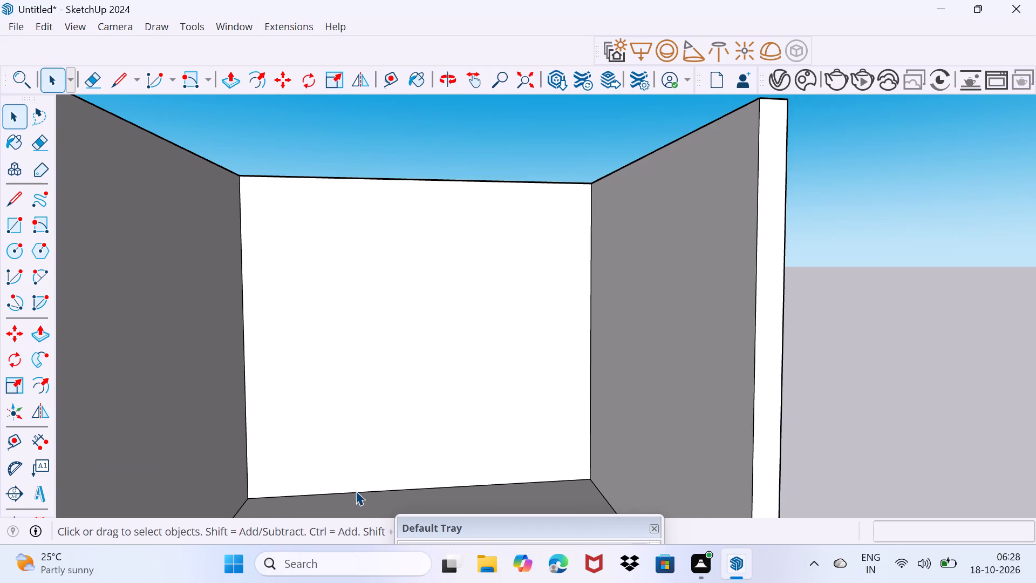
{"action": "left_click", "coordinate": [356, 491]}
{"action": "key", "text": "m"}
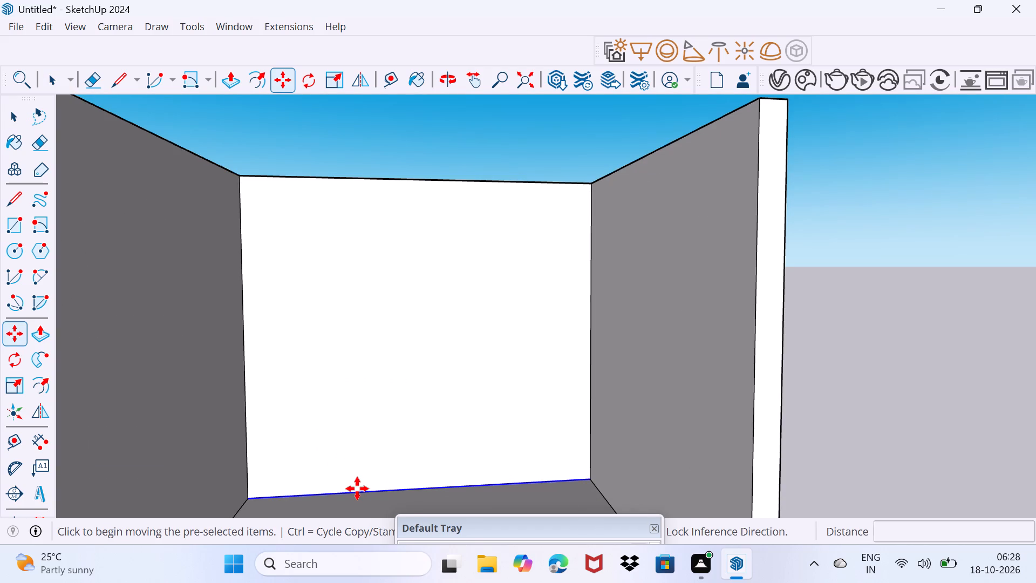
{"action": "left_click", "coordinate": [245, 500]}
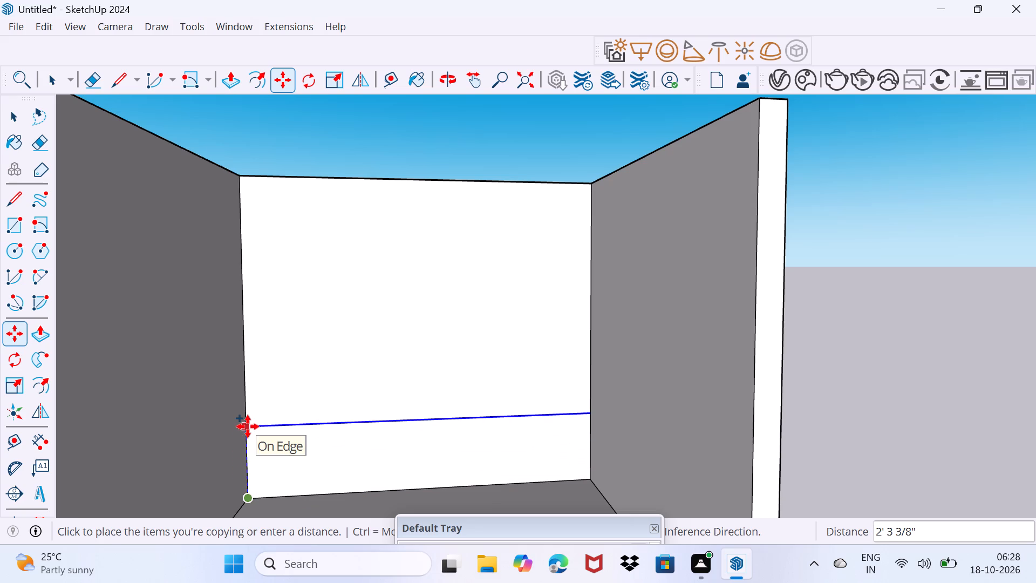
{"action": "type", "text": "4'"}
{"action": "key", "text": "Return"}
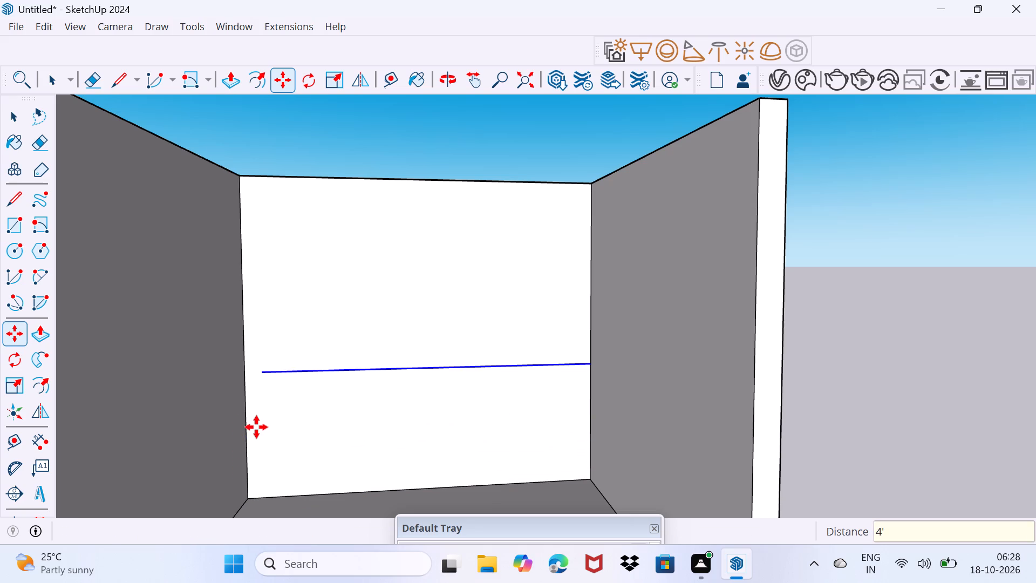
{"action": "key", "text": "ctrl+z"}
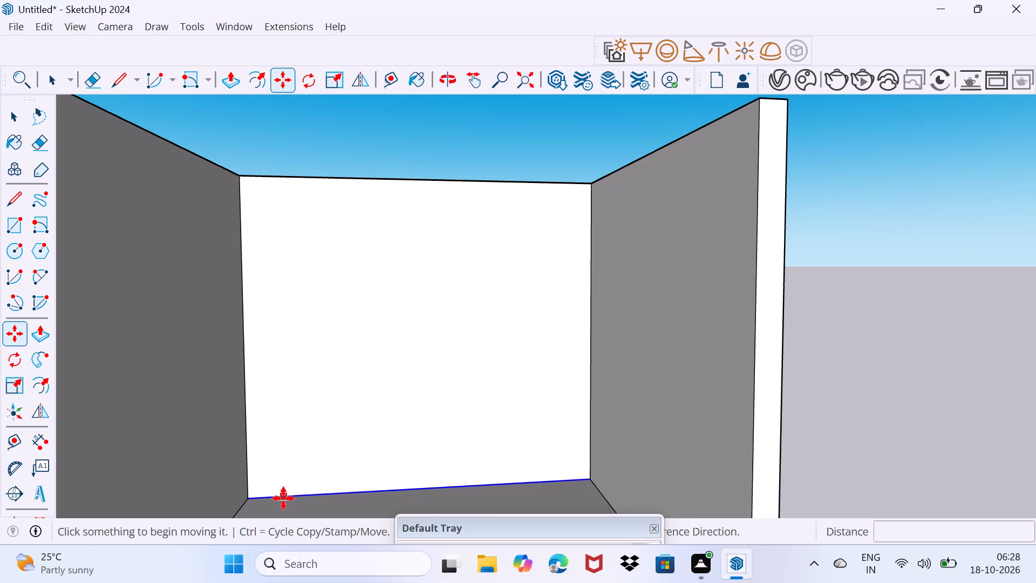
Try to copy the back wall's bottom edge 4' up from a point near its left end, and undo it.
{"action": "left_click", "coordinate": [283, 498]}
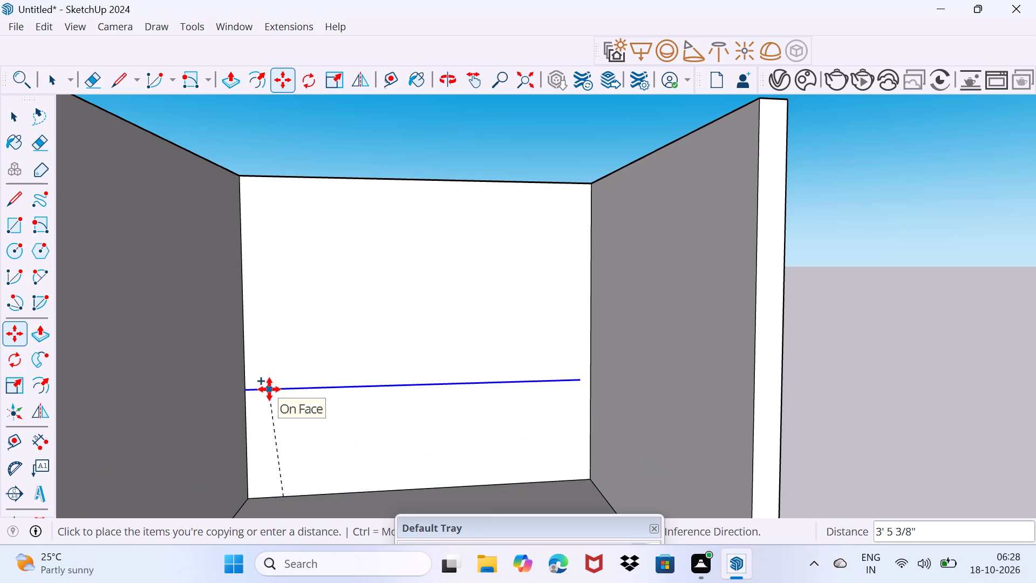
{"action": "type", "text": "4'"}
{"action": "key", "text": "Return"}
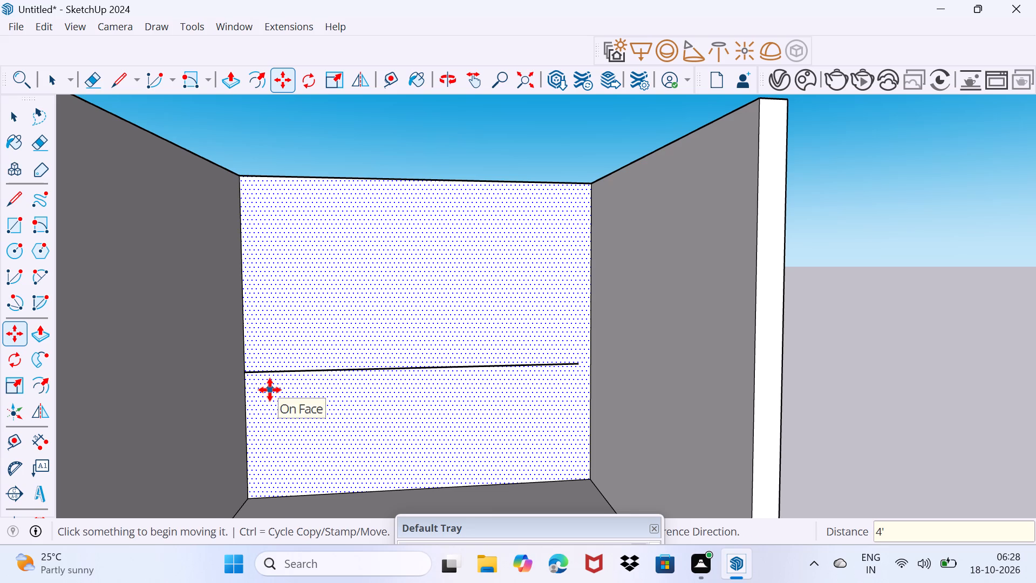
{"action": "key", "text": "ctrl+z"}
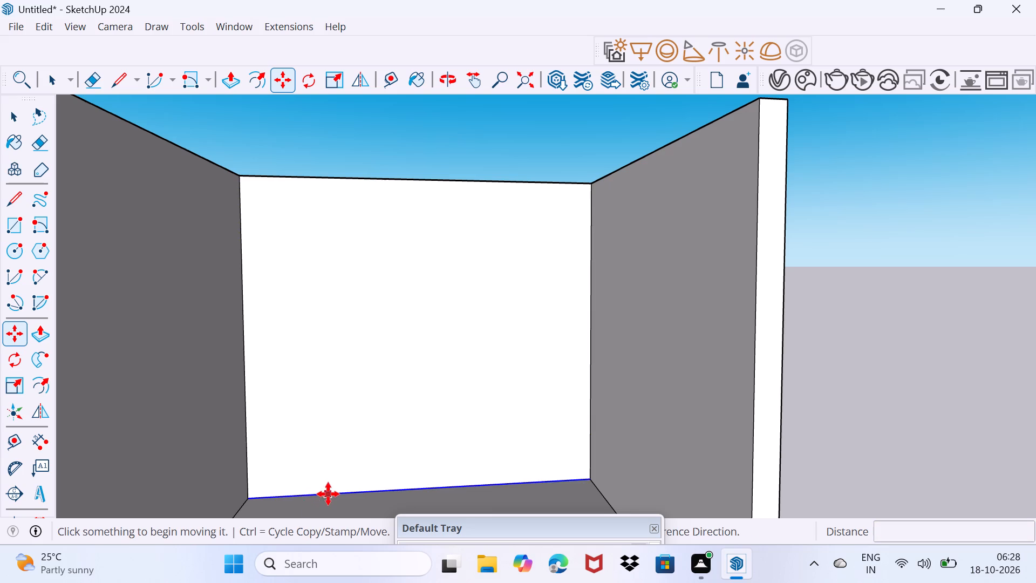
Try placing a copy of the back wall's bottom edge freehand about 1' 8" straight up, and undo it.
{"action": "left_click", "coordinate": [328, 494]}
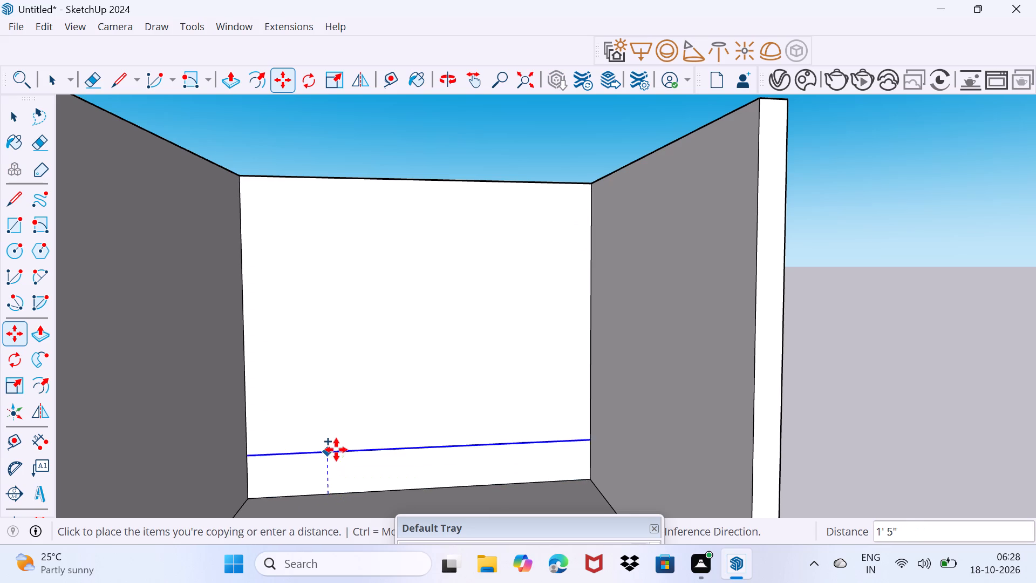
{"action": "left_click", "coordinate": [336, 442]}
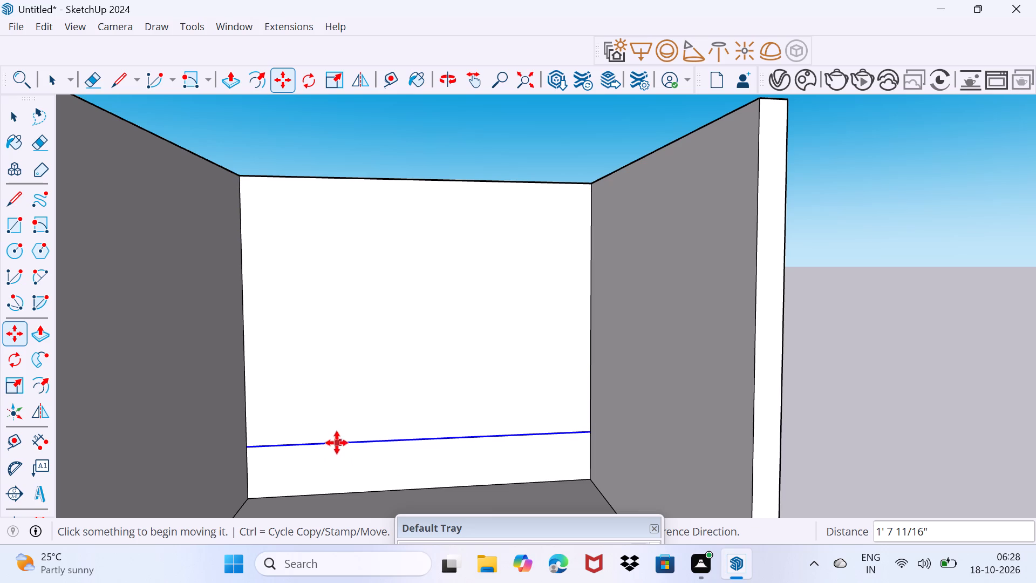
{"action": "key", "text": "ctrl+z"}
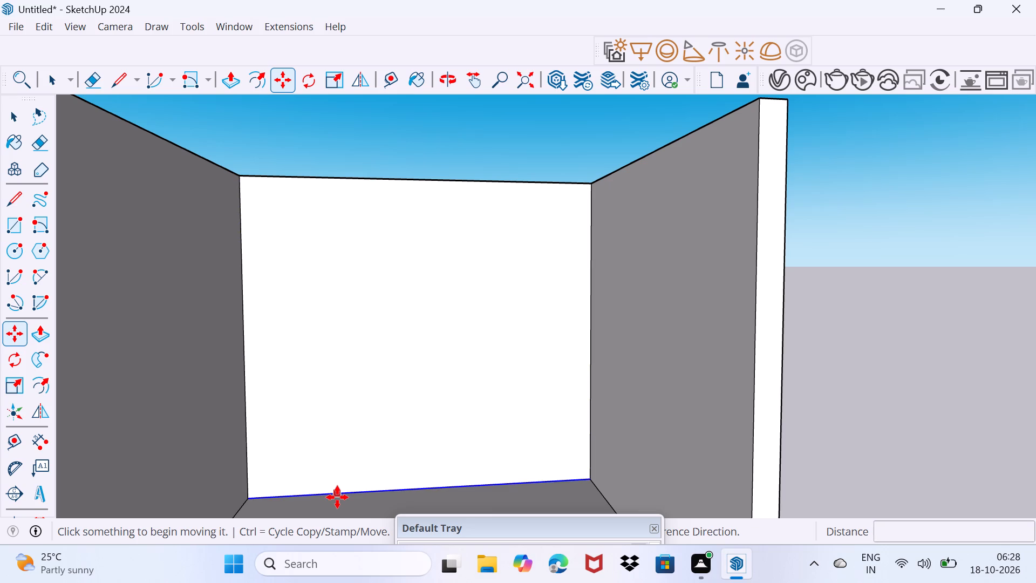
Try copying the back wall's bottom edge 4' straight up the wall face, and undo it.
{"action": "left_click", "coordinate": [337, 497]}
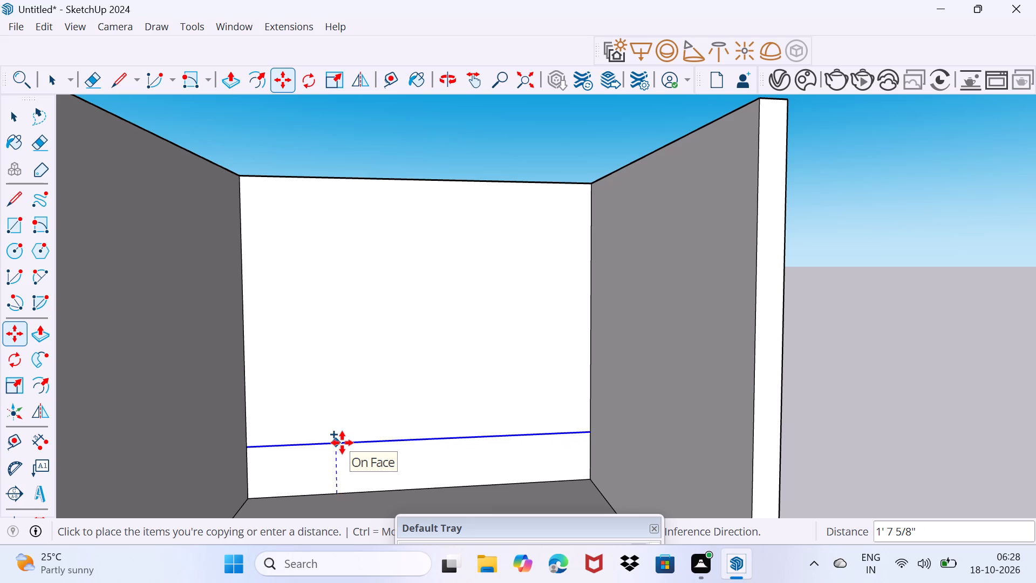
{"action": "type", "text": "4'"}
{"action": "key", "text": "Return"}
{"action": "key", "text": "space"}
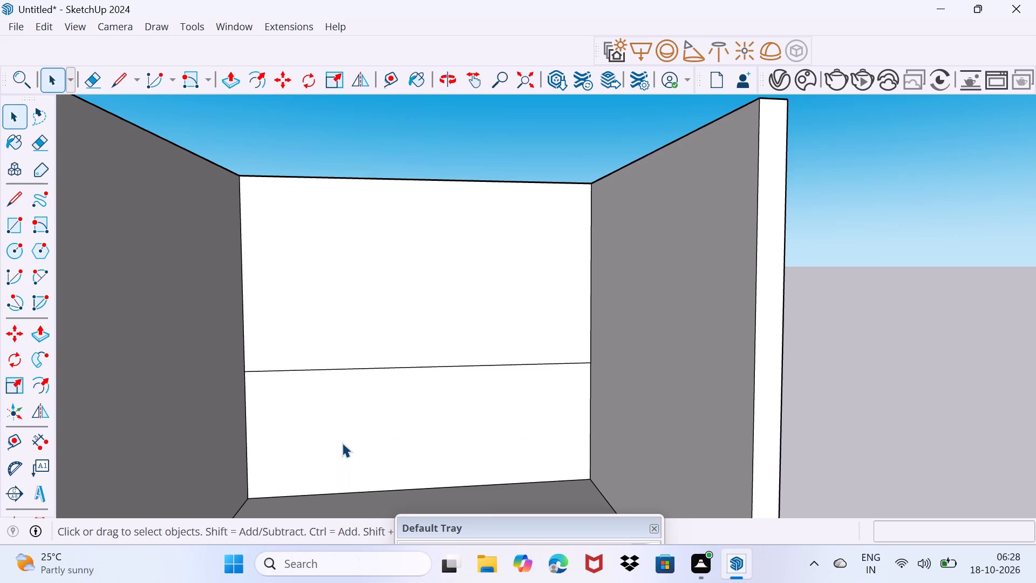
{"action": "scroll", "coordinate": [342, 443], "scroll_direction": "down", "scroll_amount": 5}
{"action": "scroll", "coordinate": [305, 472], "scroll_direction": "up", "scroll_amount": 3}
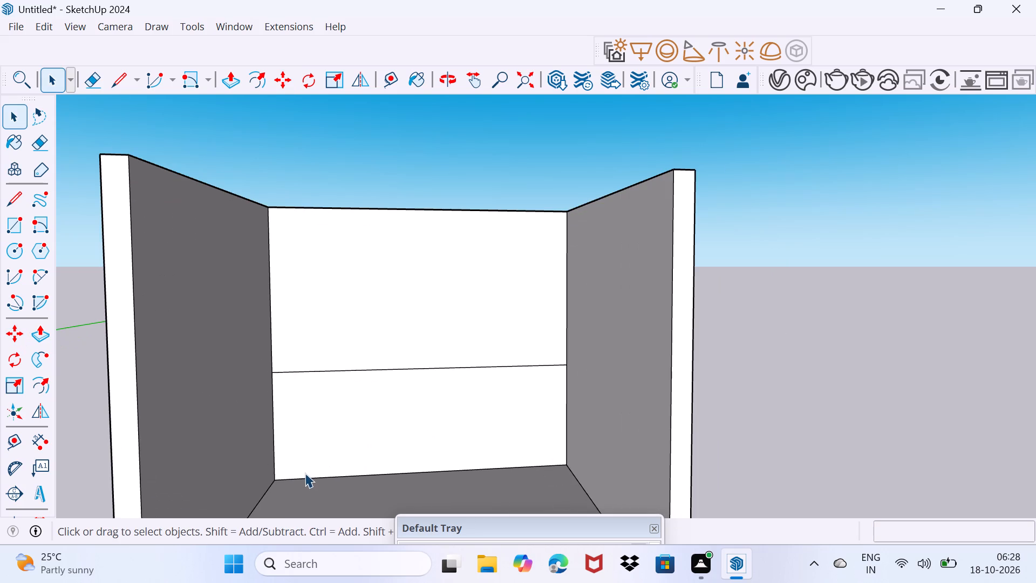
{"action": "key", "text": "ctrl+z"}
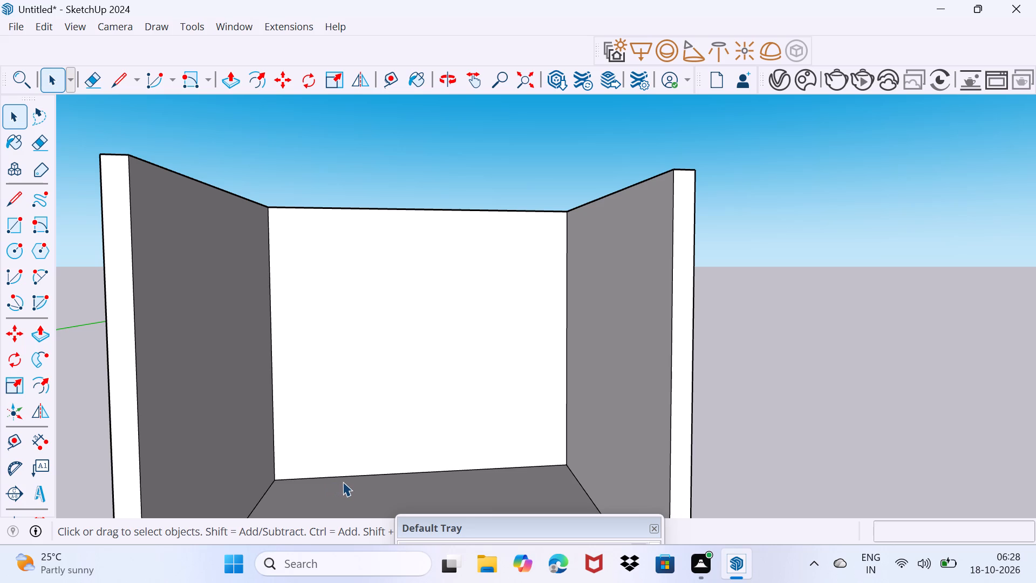
Copy the back wall's inner bottom edge 2' straight up to split off a low band across the wall.
{"action": "key", "text": "m"}
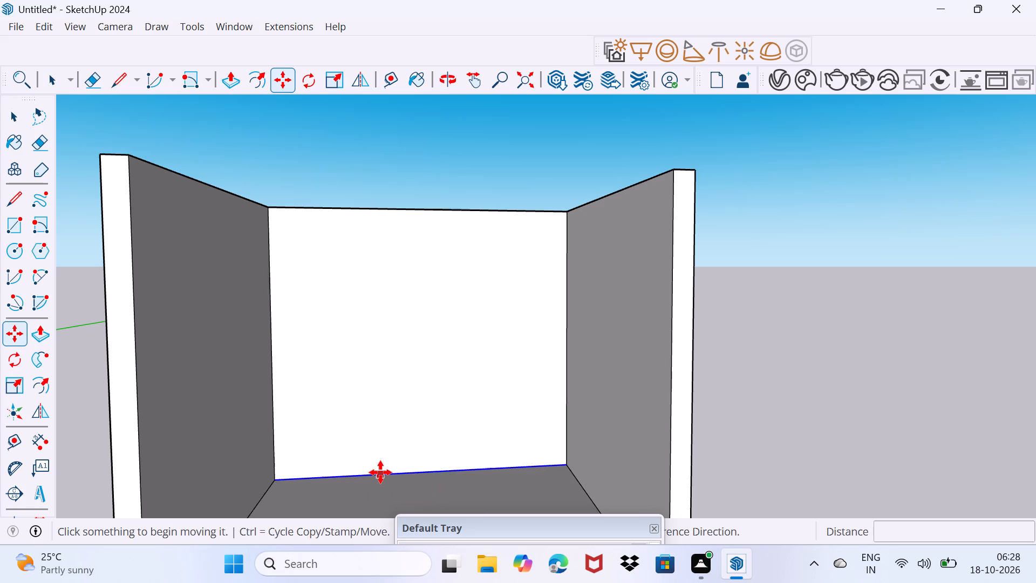
{"action": "left_click", "coordinate": [380, 472]}
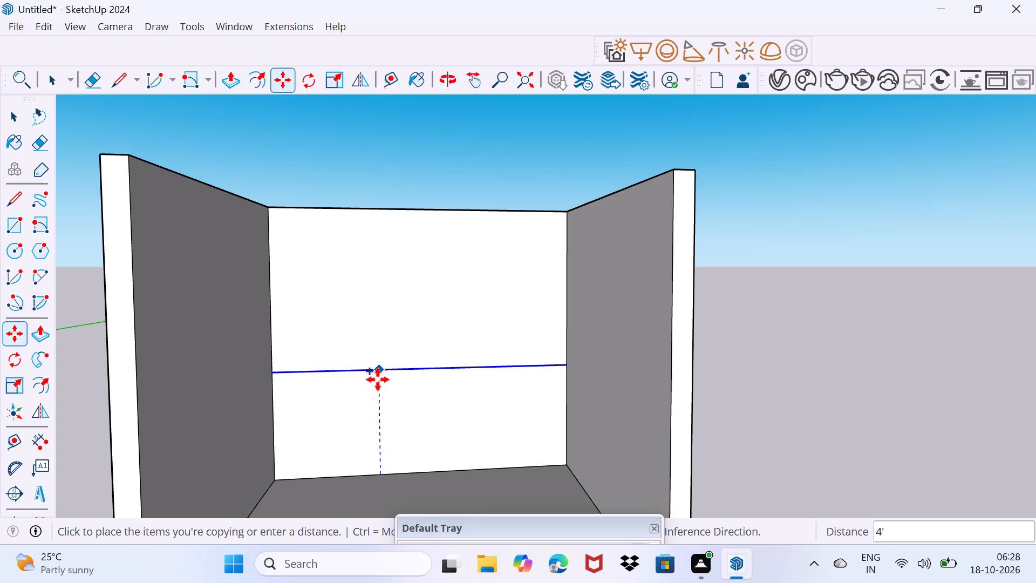
{"action": "type", "text": "2'"}
{"action": "key", "text": "Return"}
{"action": "key", "text": "space"}
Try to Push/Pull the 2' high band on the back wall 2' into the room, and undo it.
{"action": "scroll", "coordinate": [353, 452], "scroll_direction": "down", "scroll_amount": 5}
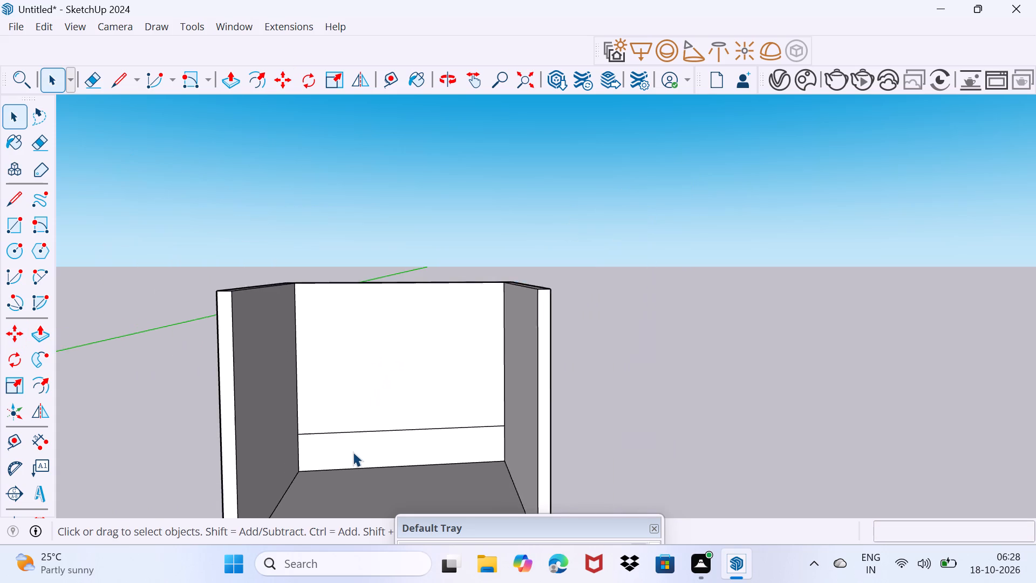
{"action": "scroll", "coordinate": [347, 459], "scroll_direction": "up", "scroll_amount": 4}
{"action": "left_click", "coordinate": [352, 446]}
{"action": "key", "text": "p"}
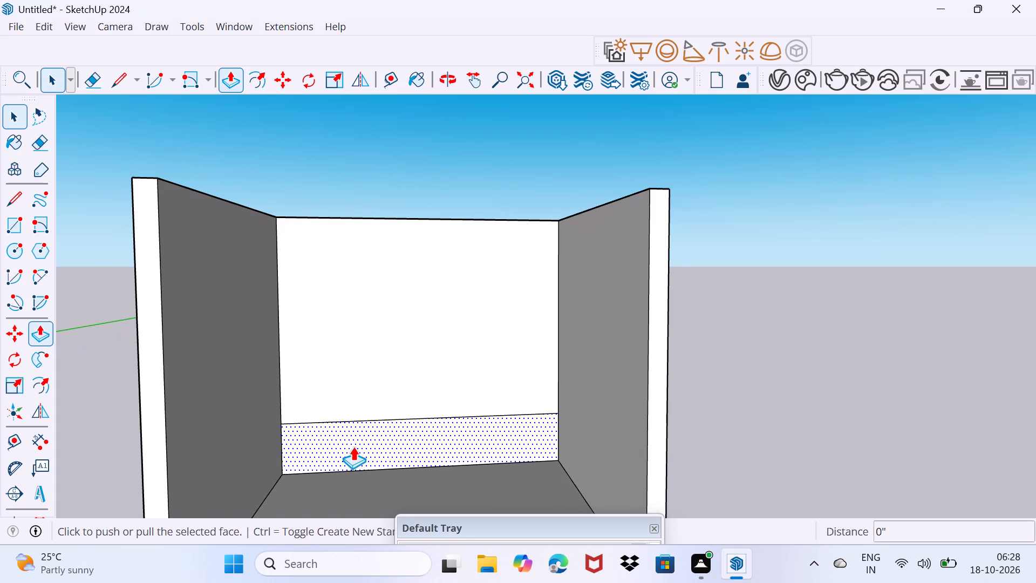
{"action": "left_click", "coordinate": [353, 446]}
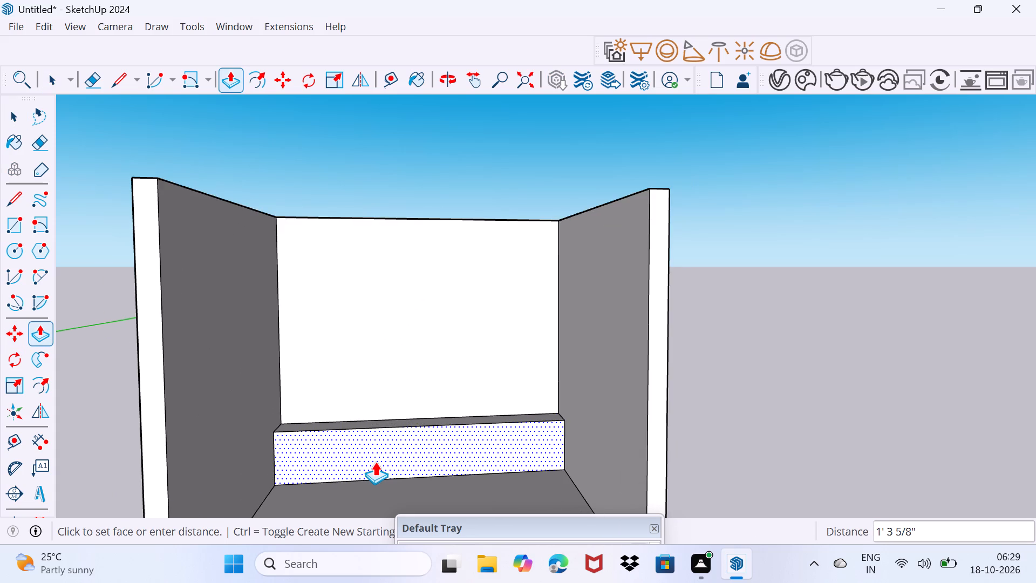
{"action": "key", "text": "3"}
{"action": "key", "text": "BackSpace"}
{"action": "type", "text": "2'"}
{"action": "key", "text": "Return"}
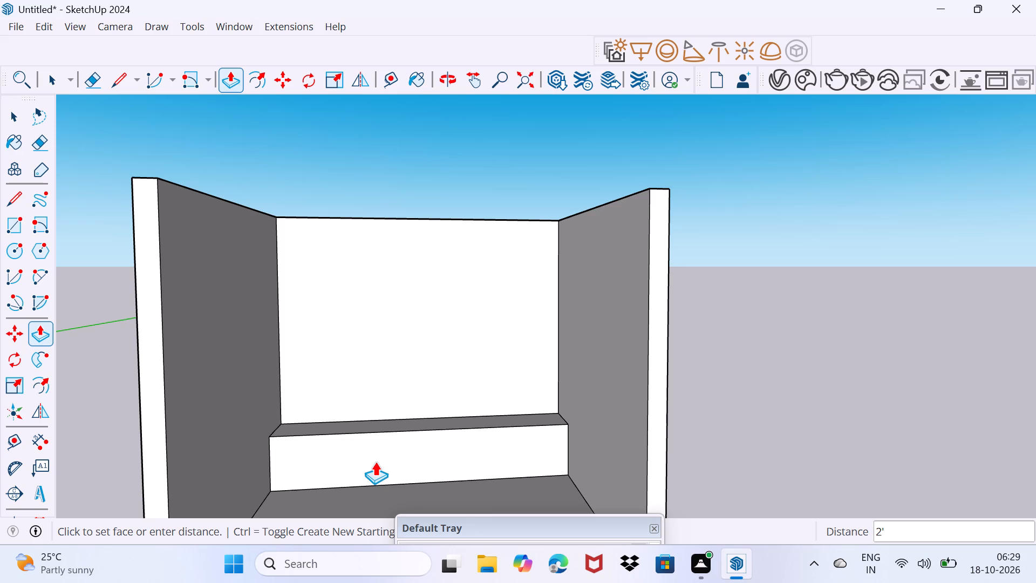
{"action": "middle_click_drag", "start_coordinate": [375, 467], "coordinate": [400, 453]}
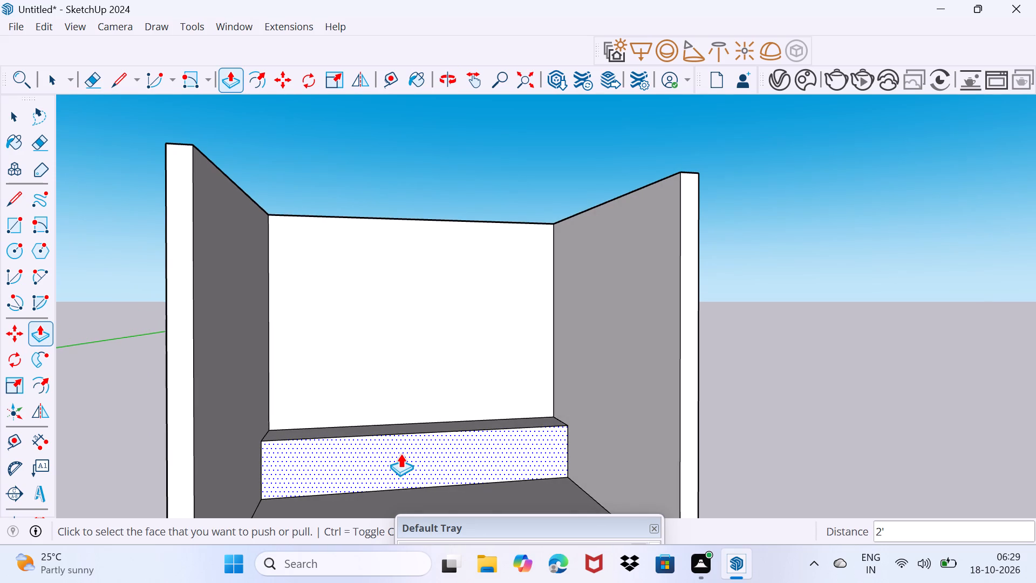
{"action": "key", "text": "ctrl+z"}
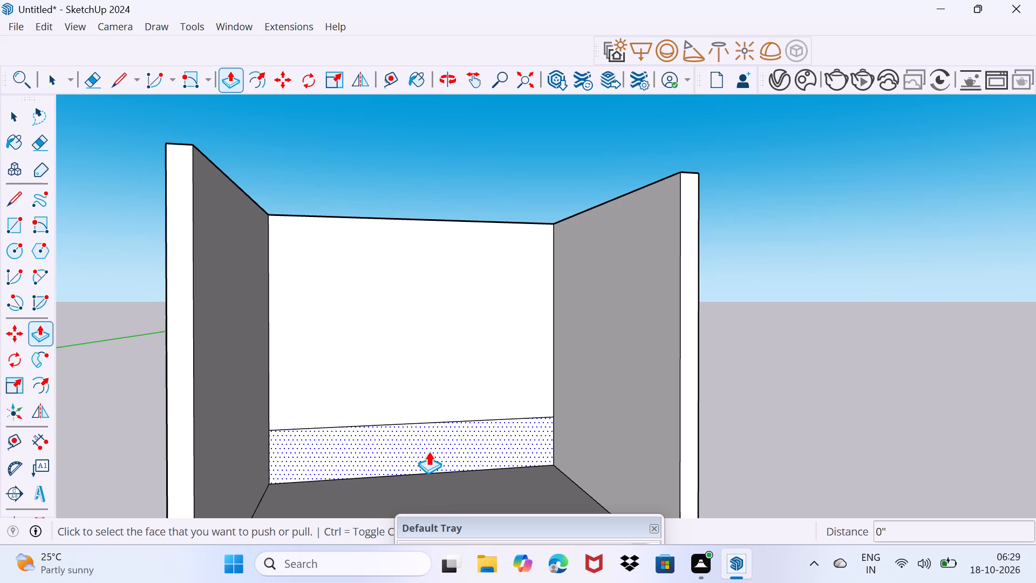
Place a vertical Tape Measure guide on the back wall 2' in from its right corner.
{"action": "key", "text": "l"}
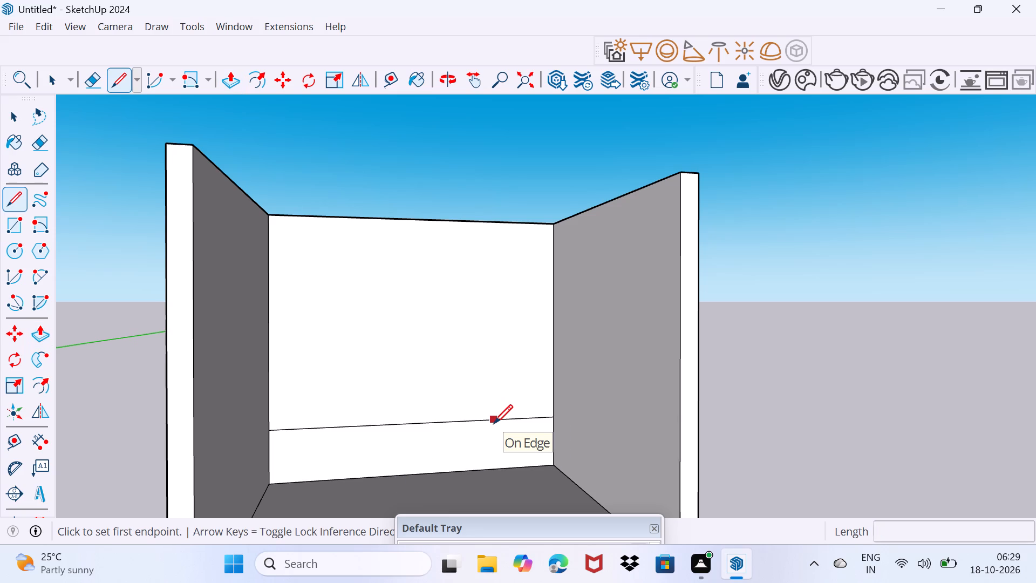
{"action": "key", "text": "t"}
{"action": "left_click", "coordinate": [554, 386]}
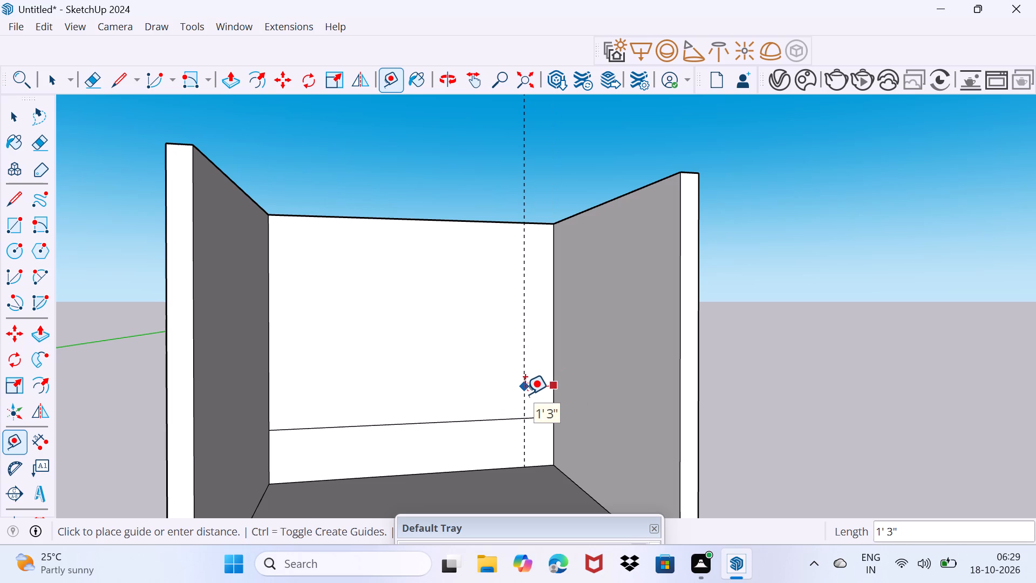
{"action": "type", "text": "2'"}
{"action": "key", "text": "Return"}
{"action": "key", "text": "space"}
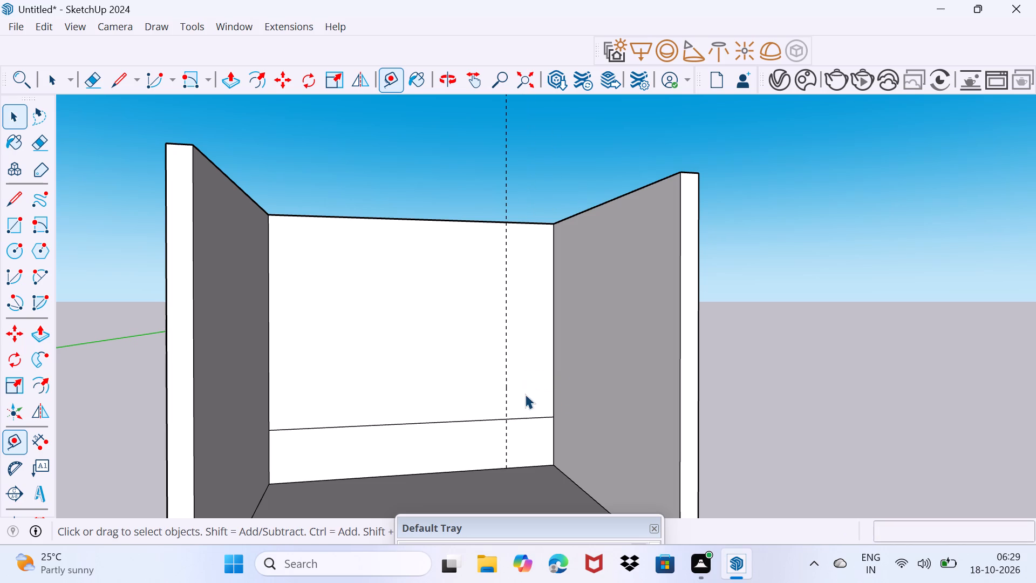
Draw a 2' vertical line just beside the guide, from the band's upper edge down to the floor.
{"action": "scroll", "coordinate": [301, 500], "scroll_direction": "up", "scroll_amount": 2}
{"action": "scroll", "coordinate": [301, 497], "scroll_direction": "down", "scroll_amount": 2}
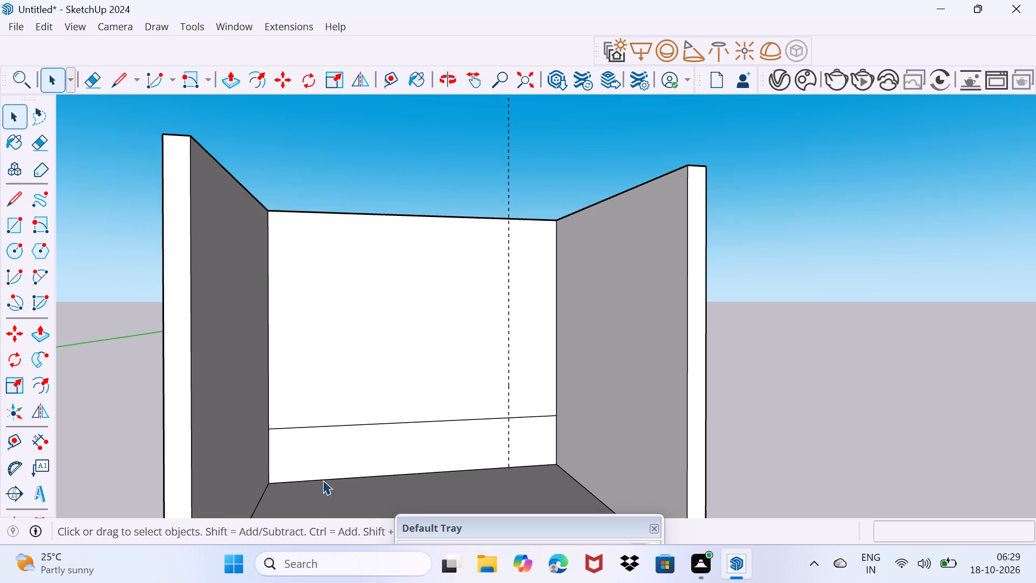
{"action": "key", "text": "l"}
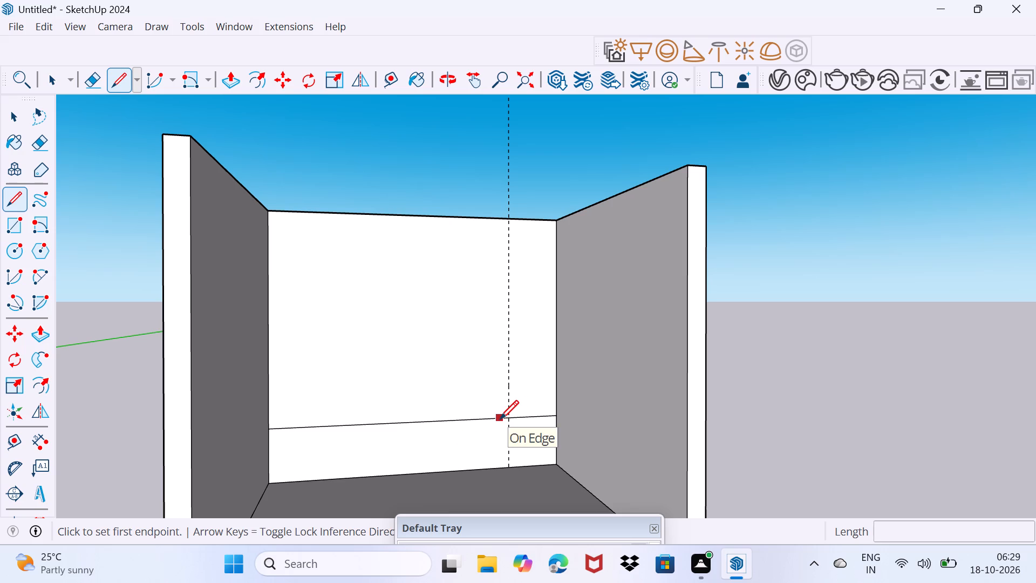
{"action": "left_click", "coordinate": [500, 419]}
{"action": "left_click", "coordinate": [500, 470]}
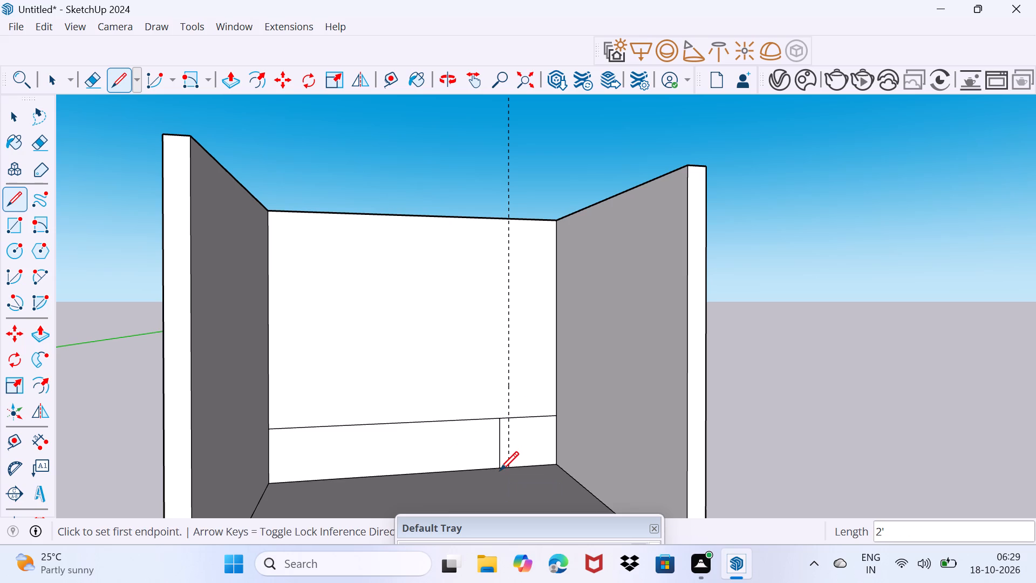
{"action": "key", "text": "space"}
Erase the vertical guide on the back wall.
{"action": "scroll", "coordinate": [503, 368], "scroll_direction": "up", "scroll_amount": 1}
{"action": "key", "text": "e"}
{"action": "left_click_drag", "start_coordinate": [514, 358], "coordinate": [509, 363]}
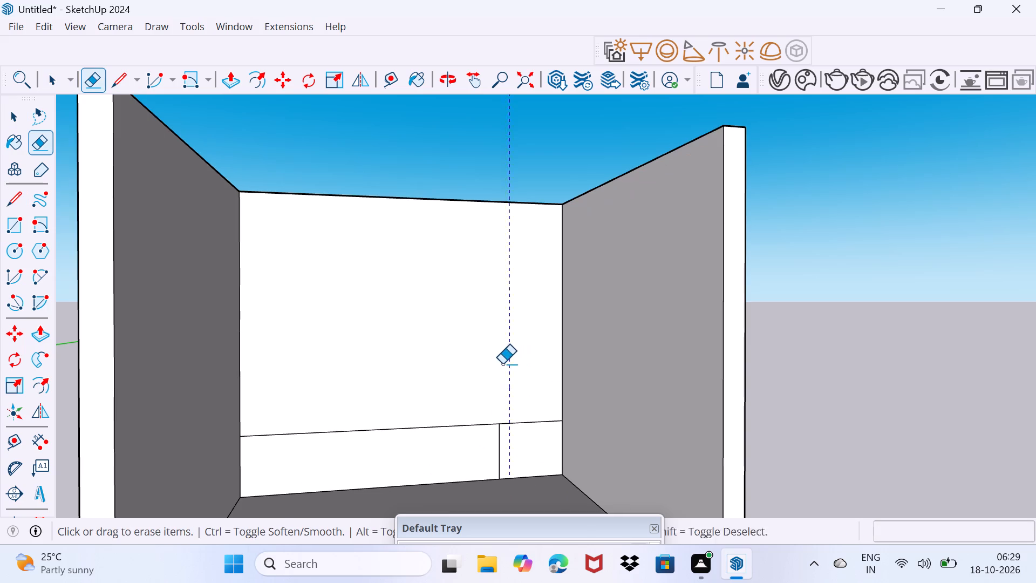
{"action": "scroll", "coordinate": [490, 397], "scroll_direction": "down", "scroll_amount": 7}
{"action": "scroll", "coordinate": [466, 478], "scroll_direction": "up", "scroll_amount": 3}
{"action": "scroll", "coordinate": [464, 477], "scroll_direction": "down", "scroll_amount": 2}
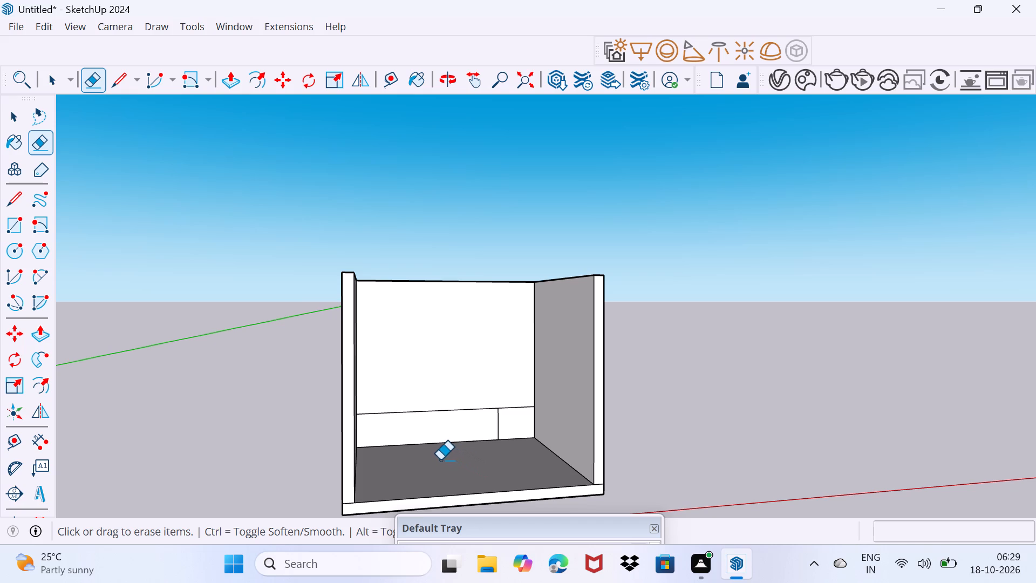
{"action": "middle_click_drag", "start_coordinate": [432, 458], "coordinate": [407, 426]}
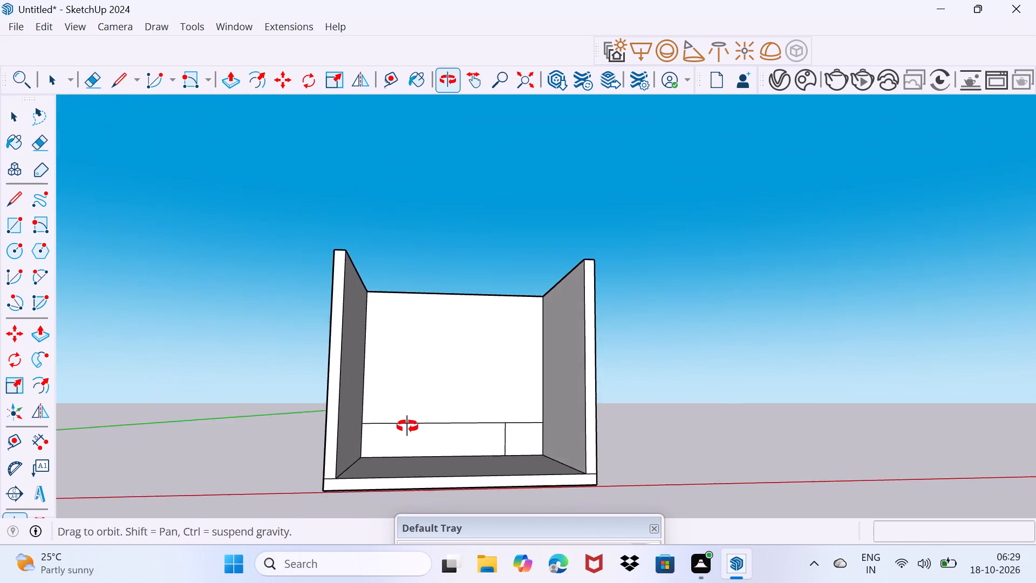
Copy the floor edge of the long band section about 2 9/16" up the back wall with Move.
{"action": "middle_click_drag", "start_coordinate": [407, 426], "coordinate": [407, 432]}
{"action": "scroll", "coordinate": [388, 447], "scroll_direction": "up", "scroll_amount": 4}
{"action": "key", "text": "space"}
{"action": "scroll", "coordinate": [372, 474], "scroll_direction": "up", "scroll_amount": 6}
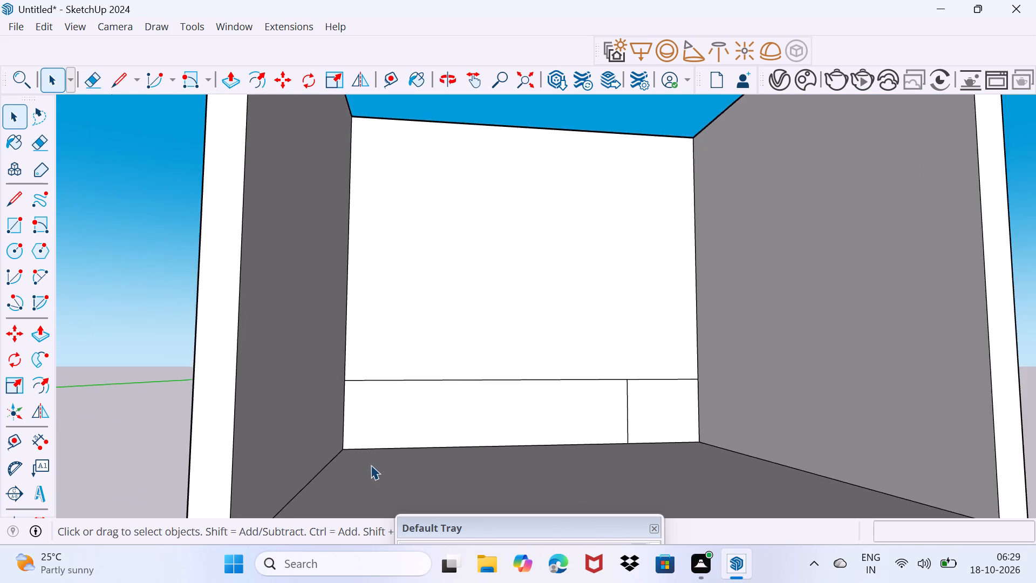
{"action": "scroll", "coordinate": [371, 465], "scroll_direction": "up", "scroll_amount": 2}
{"action": "left_click", "coordinate": [359, 439]}
{"action": "left_click_drag", "start_coordinate": [359, 446], "coordinate": [370, 401]}
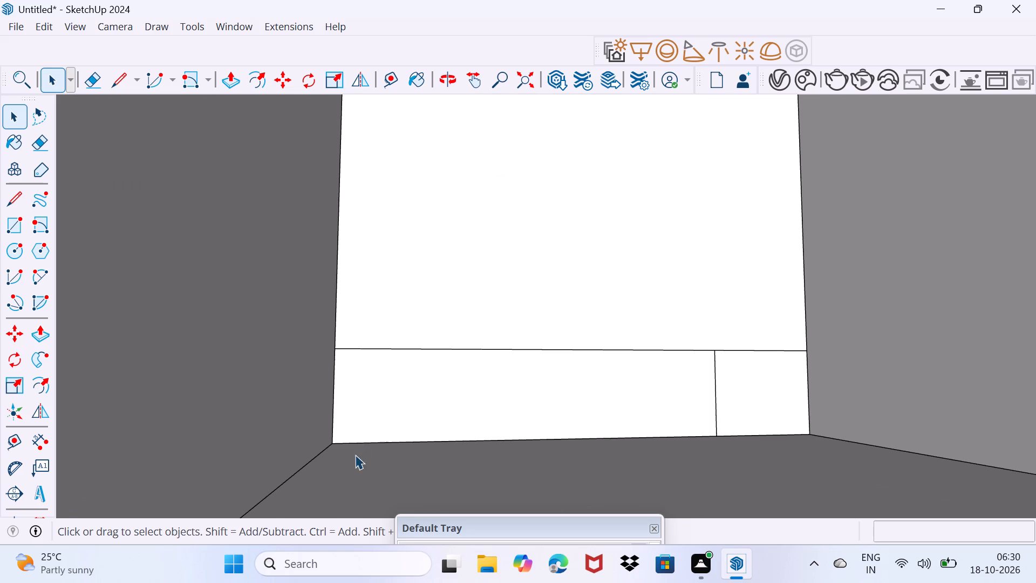
{"action": "left_click", "coordinate": [355, 443]}
{"action": "key", "text": "m"}
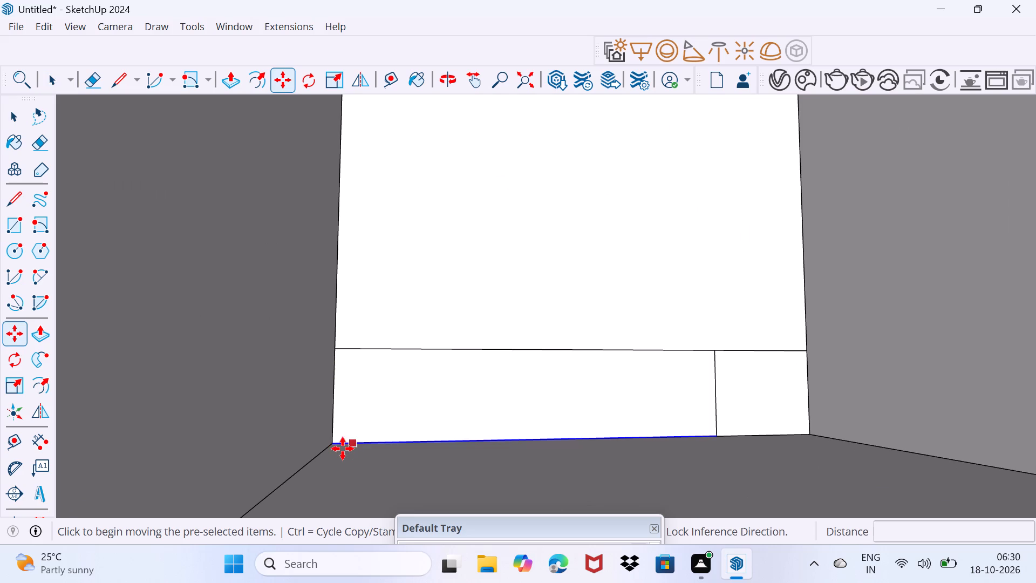
{"action": "left_click", "coordinate": [335, 448]}
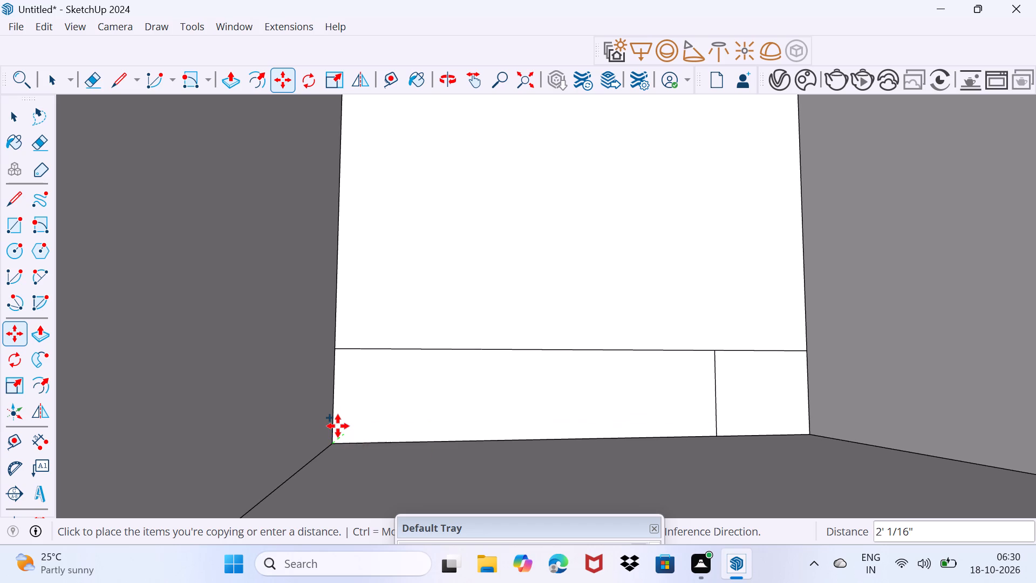
{"action": "scroll", "coordinate": [338, 423], "scroll_direction": "up", "scroll_amount": 15}
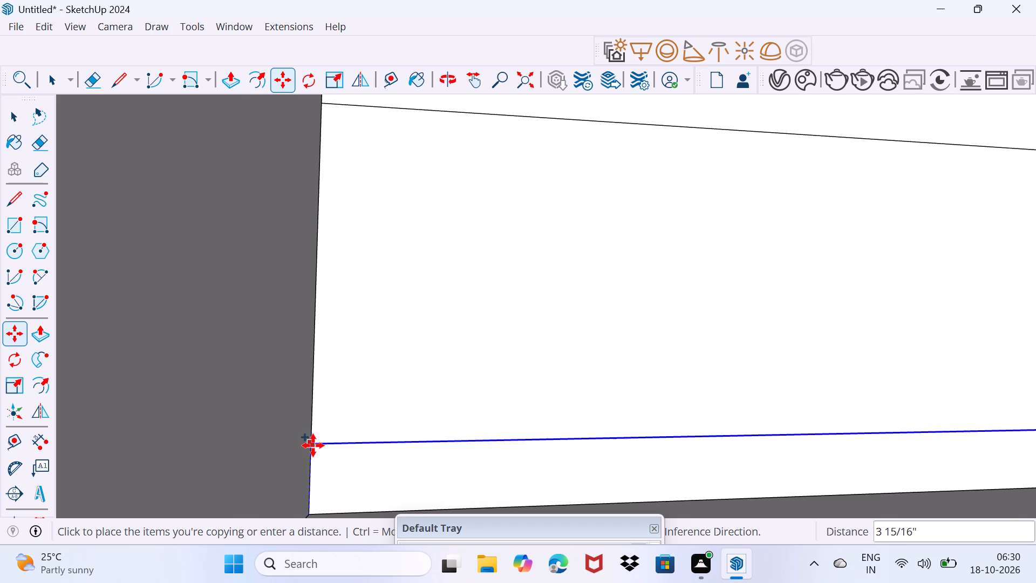
{"action": "left_click", "coordinate": [309, 469]}
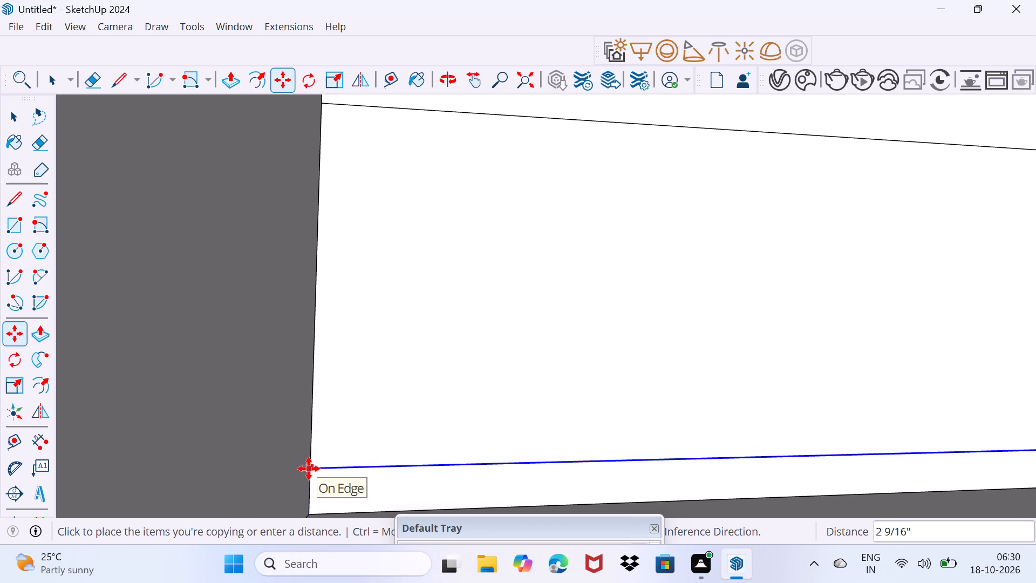
{"action": "key", "text": "space"}
{"action": "left_click_drag", "start_coordinate": [319, 433], "coordinate": [345, 390]}
Push/Pull the long band face above the thin bottom strip 2' out into the room.
{"action": "scroll", "coordinate": [386, 329], "scroll_direction": "down", "scroll_amount": 15}
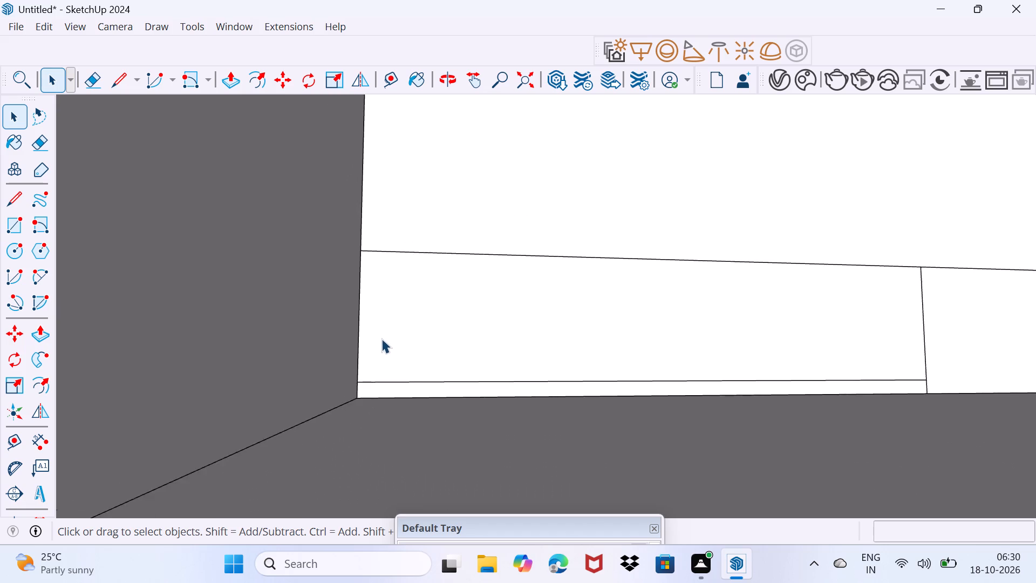
{"action": "scroll", "coordinate": [381, 338], "scroll_direction": "down", "scroll_amount": 3}
{"action": "left_click", "coordinate": [443, 323]}
{"action": "middle_click_drag", "start_coordinate": [443, 326], "coordinate": [441, 377]}
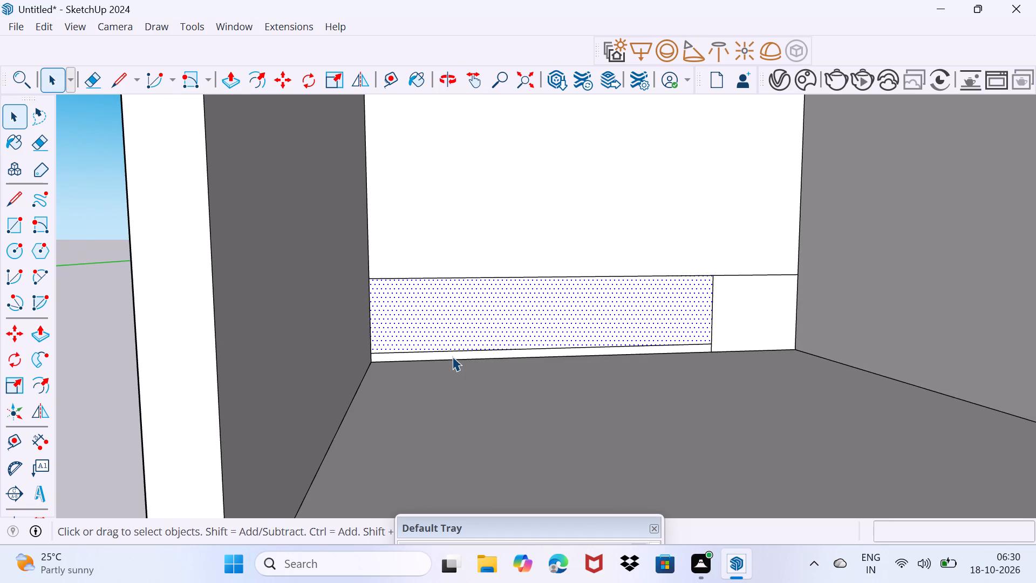
{"action": "key", "text": "p"}
{"action": "left_click", "coordinate": [452, 356]}
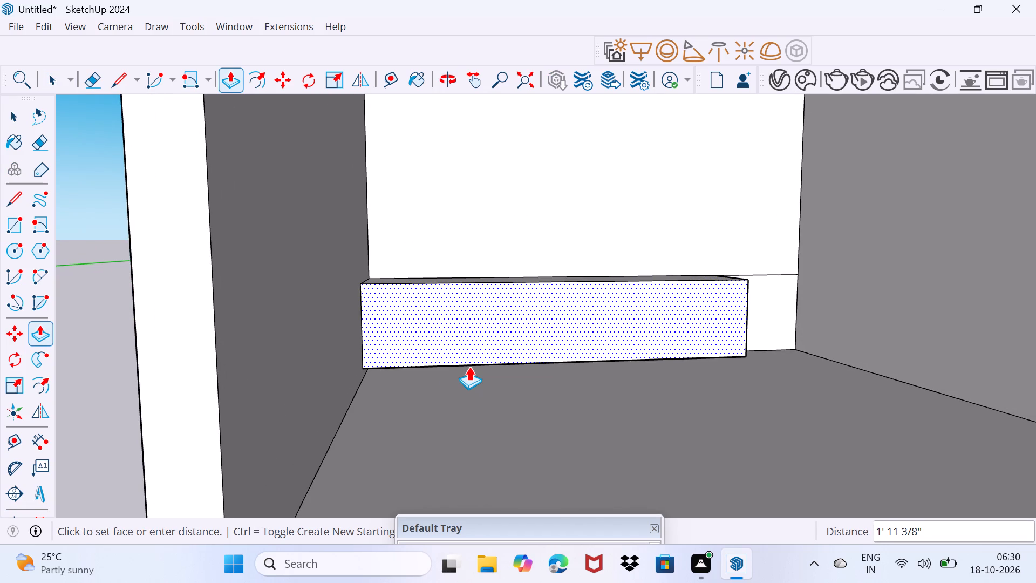
{"action": "key", "text": "2"}
{"action": "key", "text": "apostrophe"}
{"action": "key", "text": "Return"}
Push/Pull the thin strip beneath the long box 1'5" out from the back wall as a recessed base.
{"action": "middle_click_drag", "start_coordinate": [467, 385], "coordinate": [448, 345]}
{"action": "scroll", "coordinate": [473, 359], "scroll_direction": "up", "scroll_amount": 13}
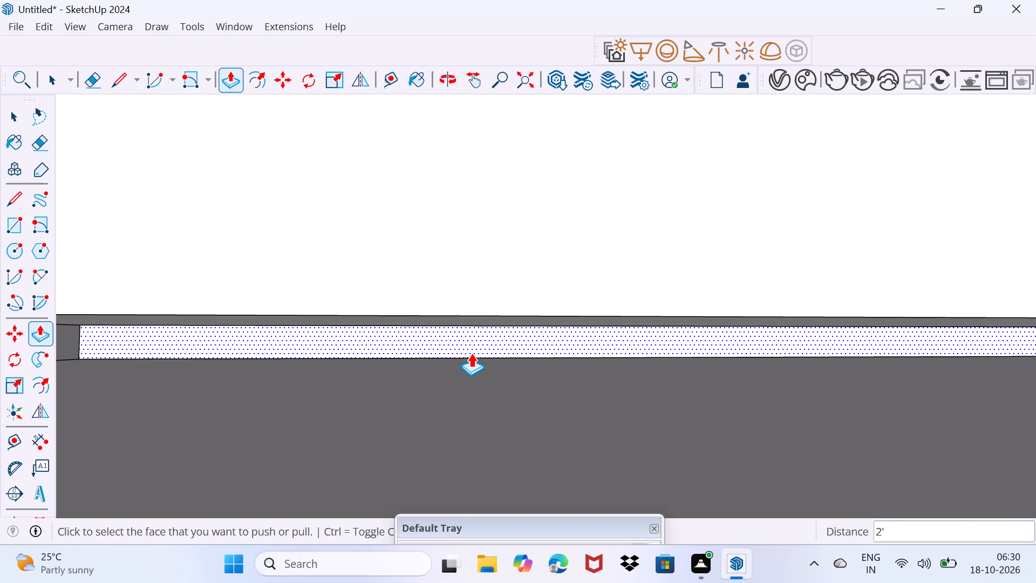
{"action": "left_click", "coordinate": [466, 341]}
{"action": "scroll", "coordinate": [449, 335], "scroll_direction": "up", "scroll_amount": 4}
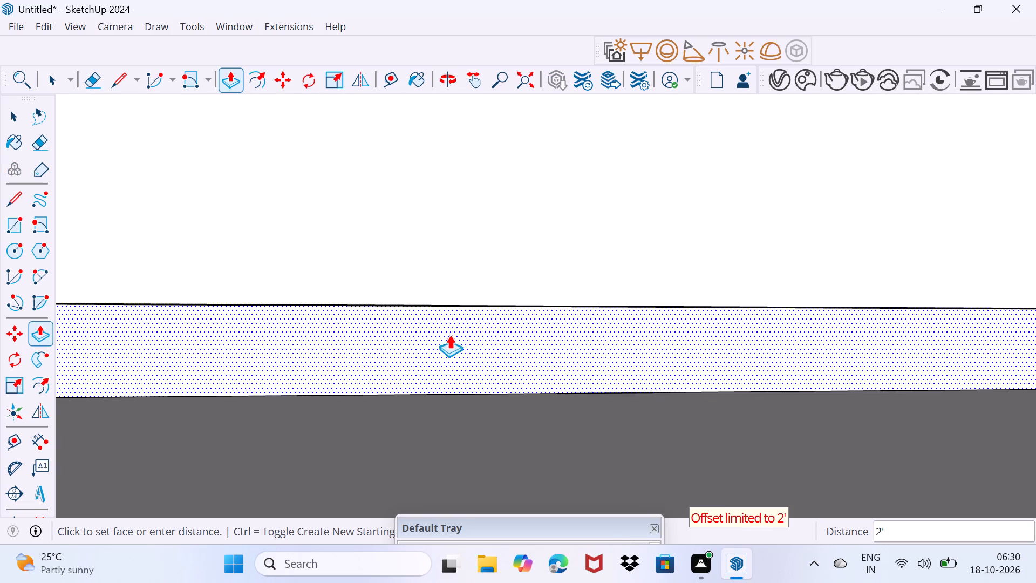
{"action": "middle_click_drag", "start_coordinate": [449, 335], "coordinate": [289, 361]}
{"action": "scroll", "coordinate": [301, 350], "scroll_direction": "down", "scroll_amount": 6}
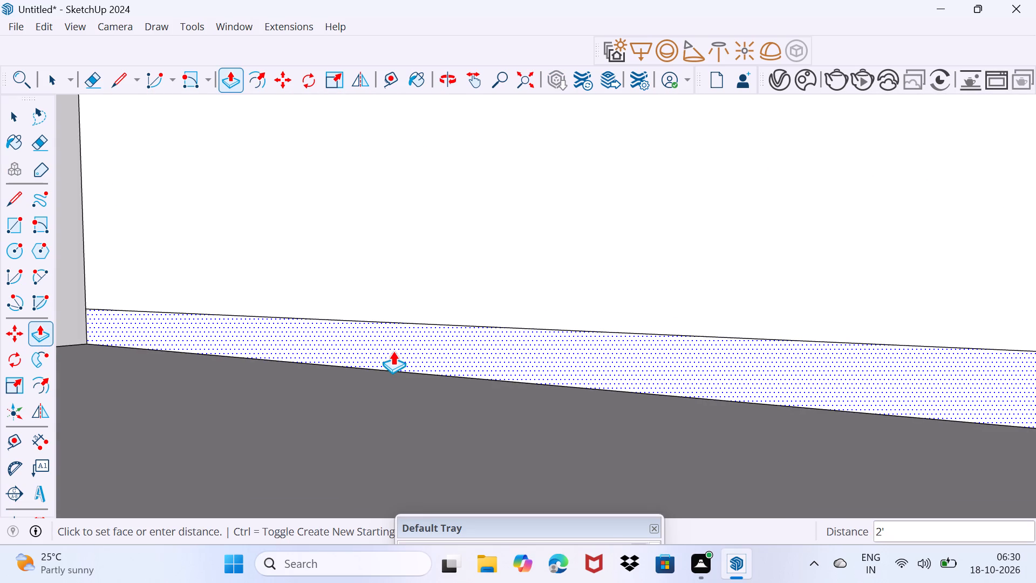
{"action": "key", "text": "1"}
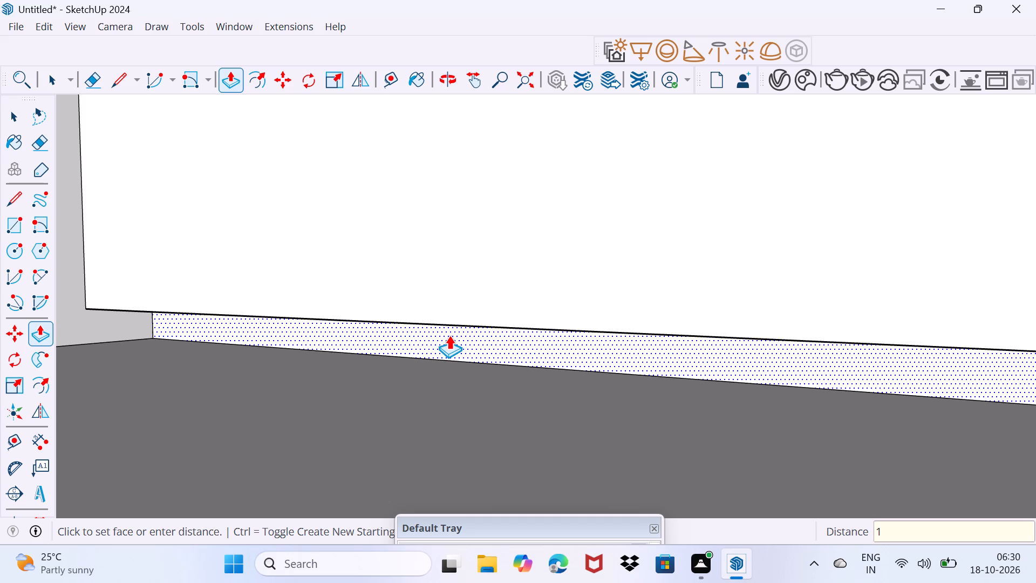
{"action": "type", "text": "'5\""}
{"action": "key", "text": "Return"}
{"action": "key", "text": "space"}
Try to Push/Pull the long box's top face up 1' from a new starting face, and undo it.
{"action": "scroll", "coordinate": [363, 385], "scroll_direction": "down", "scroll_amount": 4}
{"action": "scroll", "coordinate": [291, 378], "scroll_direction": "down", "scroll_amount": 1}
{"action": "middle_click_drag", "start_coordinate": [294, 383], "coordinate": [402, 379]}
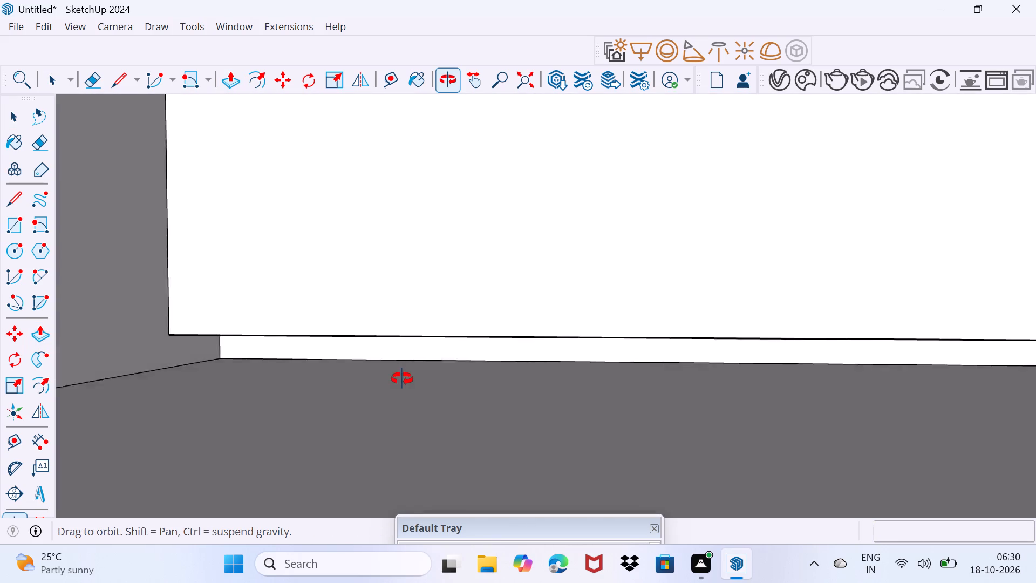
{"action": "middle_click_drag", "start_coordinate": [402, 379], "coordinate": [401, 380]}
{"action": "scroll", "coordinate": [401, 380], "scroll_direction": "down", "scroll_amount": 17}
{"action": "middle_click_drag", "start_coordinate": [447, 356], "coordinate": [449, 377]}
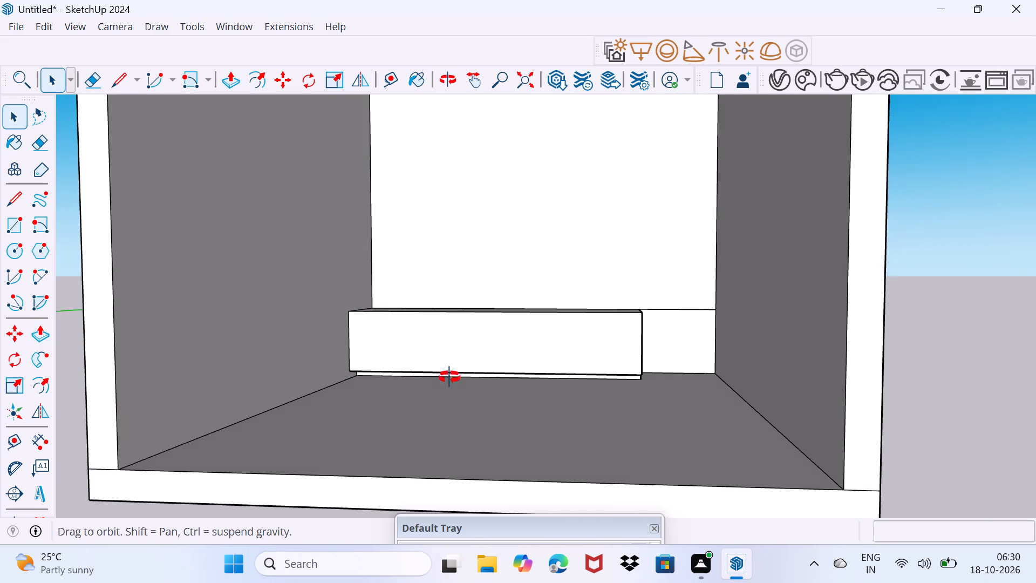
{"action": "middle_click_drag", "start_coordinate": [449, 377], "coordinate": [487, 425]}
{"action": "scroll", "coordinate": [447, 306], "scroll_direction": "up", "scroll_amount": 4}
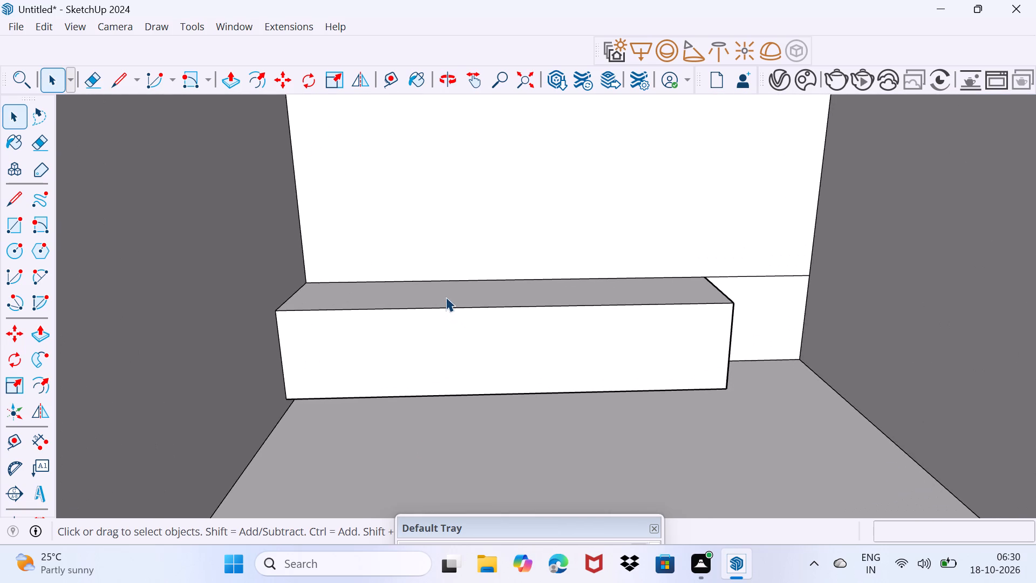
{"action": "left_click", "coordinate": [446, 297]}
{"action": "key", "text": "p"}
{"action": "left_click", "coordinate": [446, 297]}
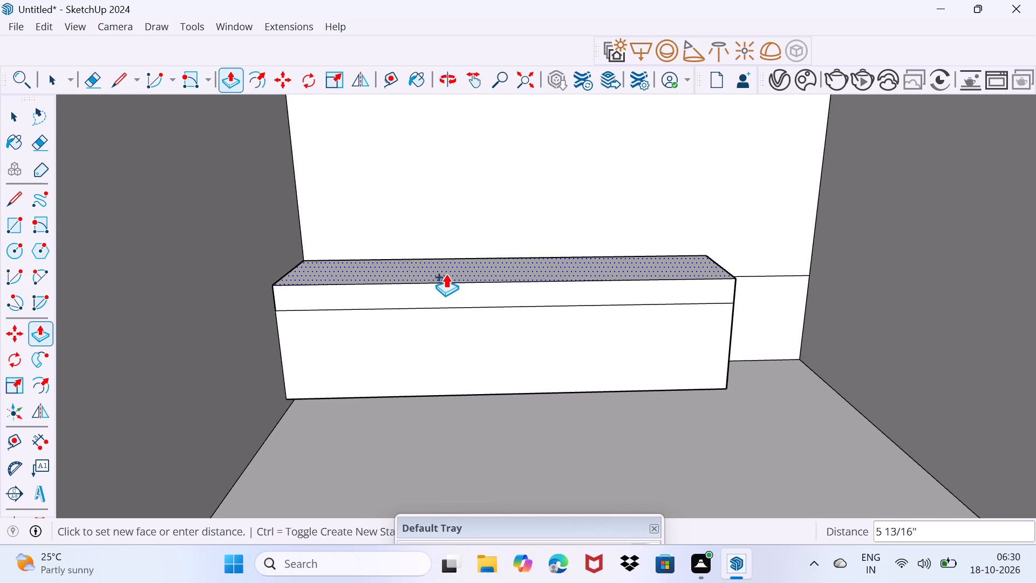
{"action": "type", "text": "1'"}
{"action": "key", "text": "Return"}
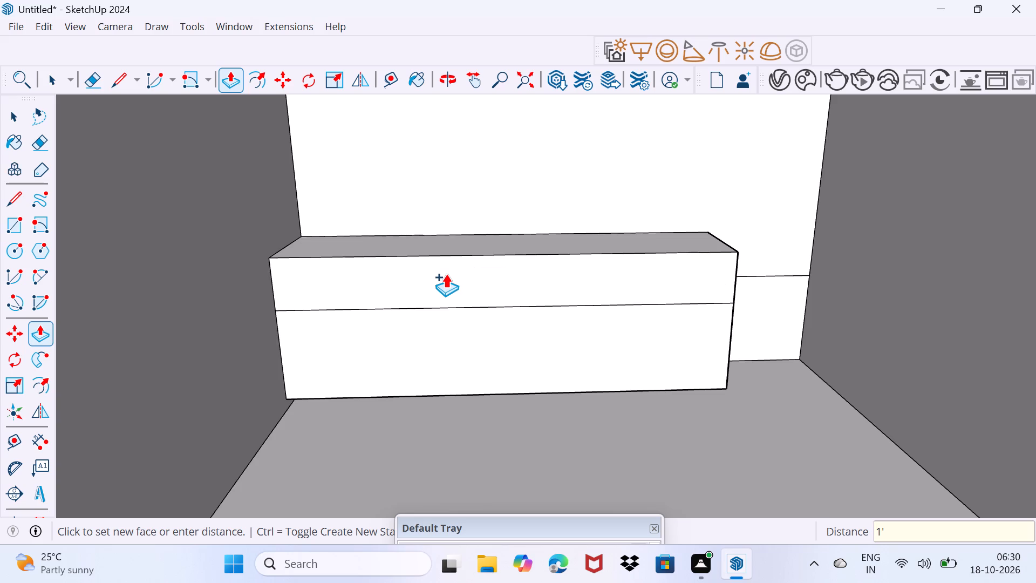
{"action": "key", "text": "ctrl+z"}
Push/Pull the long box's top face up 5" from a new starting face, as a separate upper layer.
{"action": "left_click", "coordinate": [440, 289]}
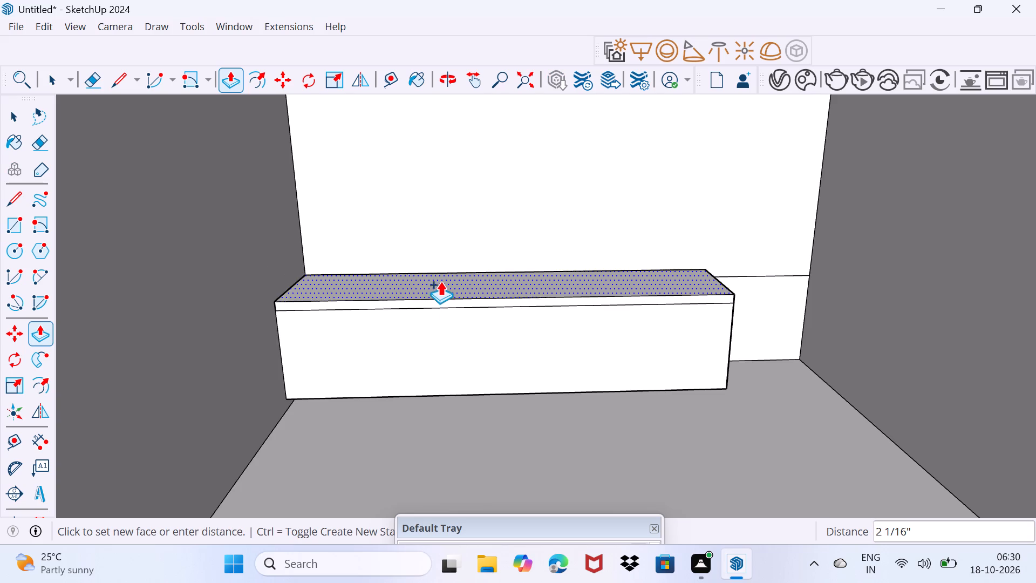
{"action": "key", "text": "5"}
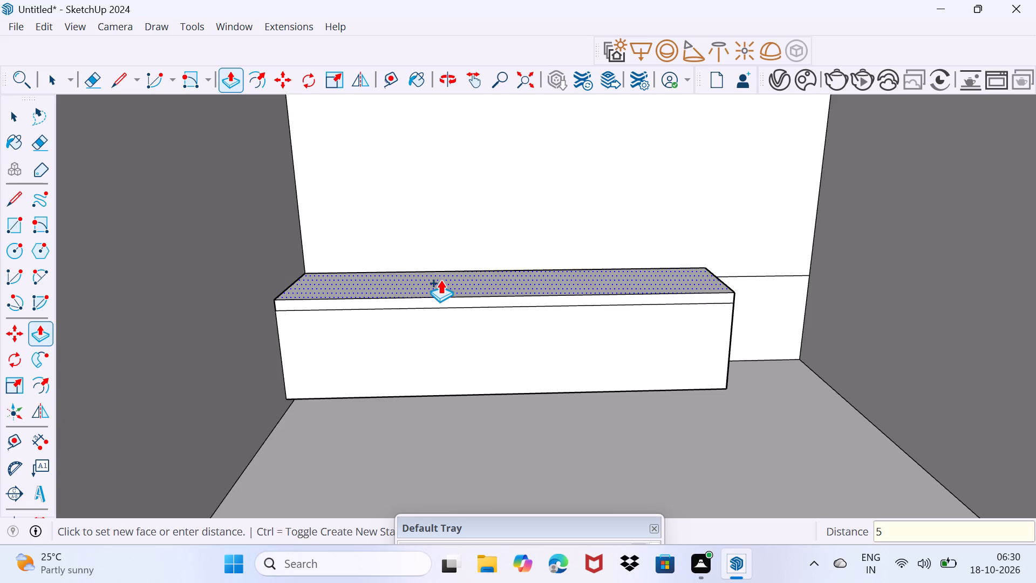
{"action": "key", "text": "shift+quotedbl"}
{"action": "key", "text": "Return"}
{"action": "key", "text": "space"}
Offset the front face of the 5" upper layer inward by about 3/4".
{"action": "scroll", "coordinate": [414, 323], "scroll_direction": "up", "scroll_amount": 2}
{"action": "left_click", "coordinate": [46, 378]}
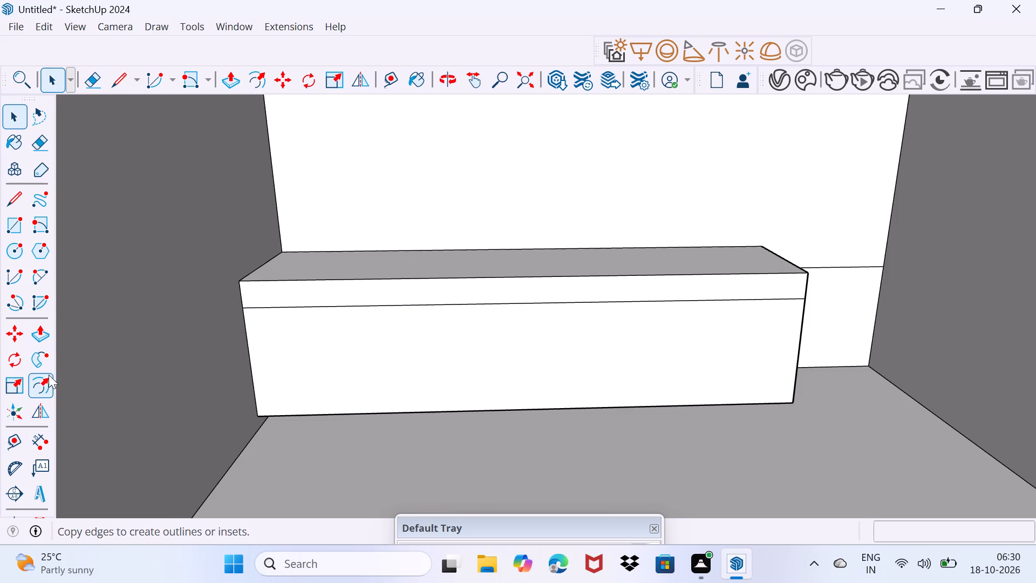
{"action": "left_click", "coordinate": [278, 289]}
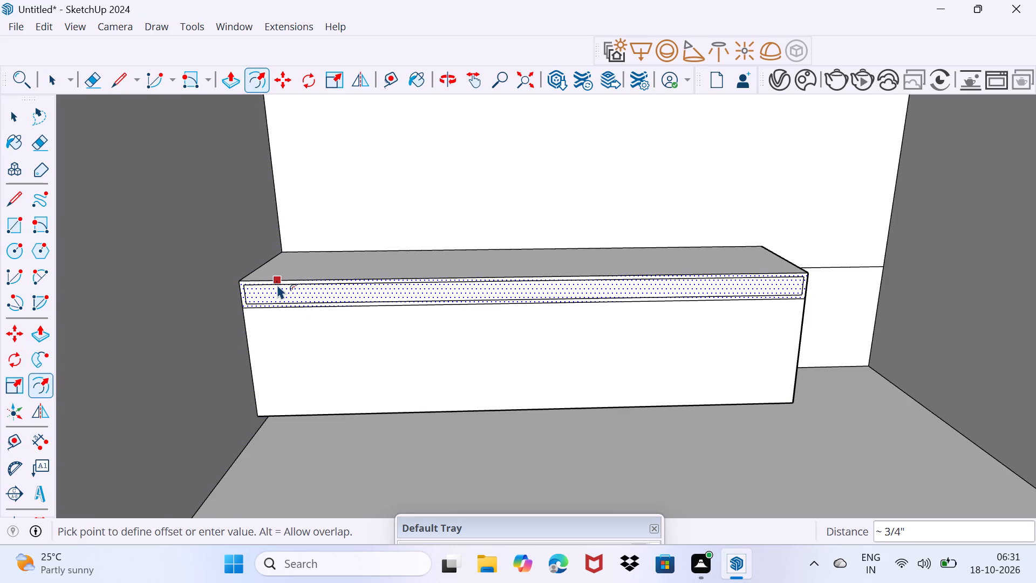
{"action": "left_click", "coordinate": [277, 284]}
{"action": "key", "text": "space"}
Push/Pull the inset front face of the upper layer 2' back to hollow it out as an open shelf.
{"action": "scroll", "coordinate": [263, 313], "scroll_direction": "up", "scroll_amount": 2}
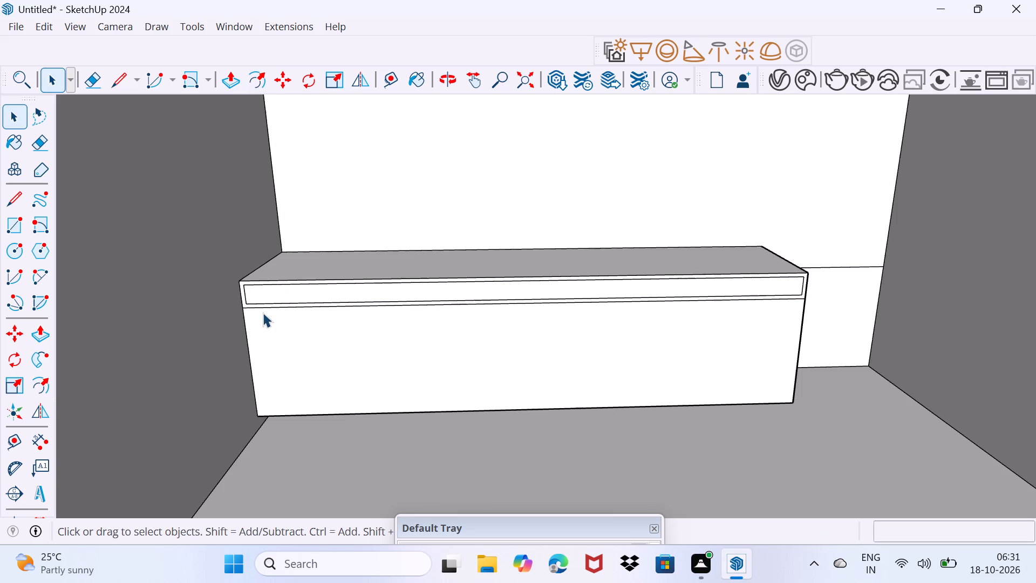
{"action": "scroll", "coordinate": [263, 313], "scroll_direction": "up", "scroll_amount": 2}
{"action": "left_click", "coordinate": [278, 284]}
{"action": "key", "text": "p"}
{"action": "left_click", "coordinate": [279, 284]}
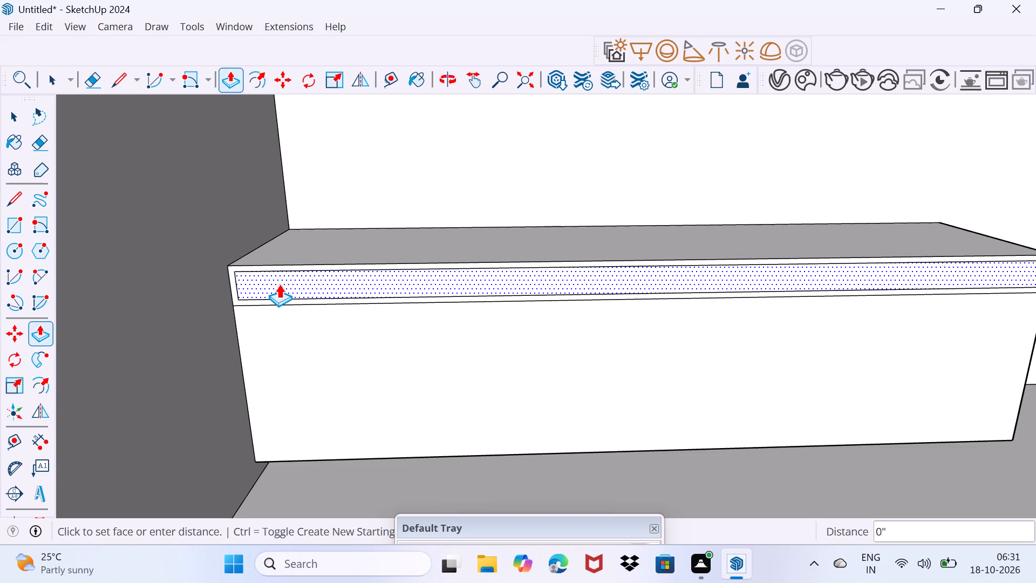
{"action": "left_click", "coordinate": [338, 223]}
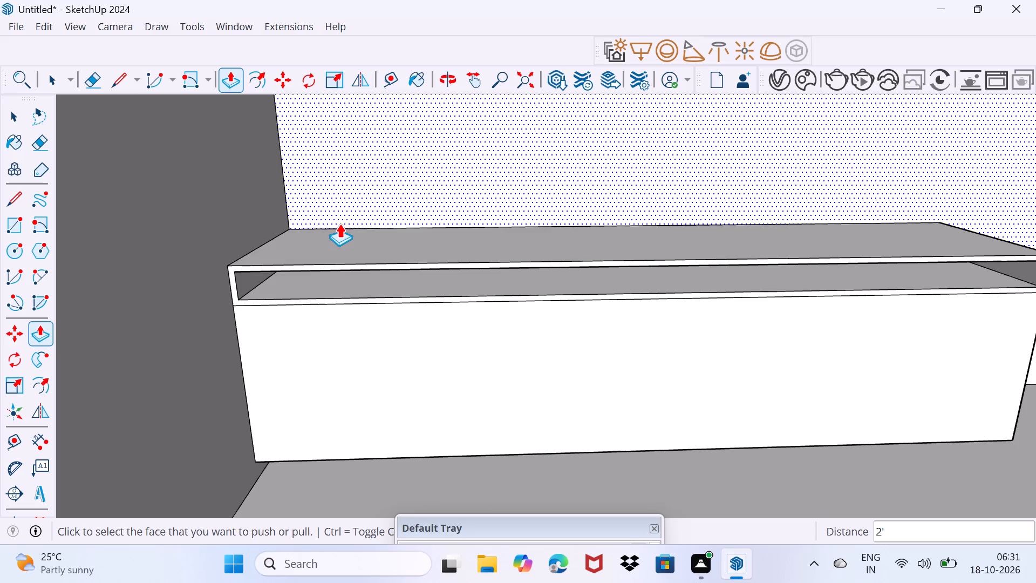
Examine the hollowed cabinet and the room from behind and from the open front.
{"action": "middle_click_drag", "start_coordinate": [342, 343], "coordinate": [371, 280]}
{"action": "middle_click_drag", "start_coordinate": [380, 289], "coordinate": [636, 358]}
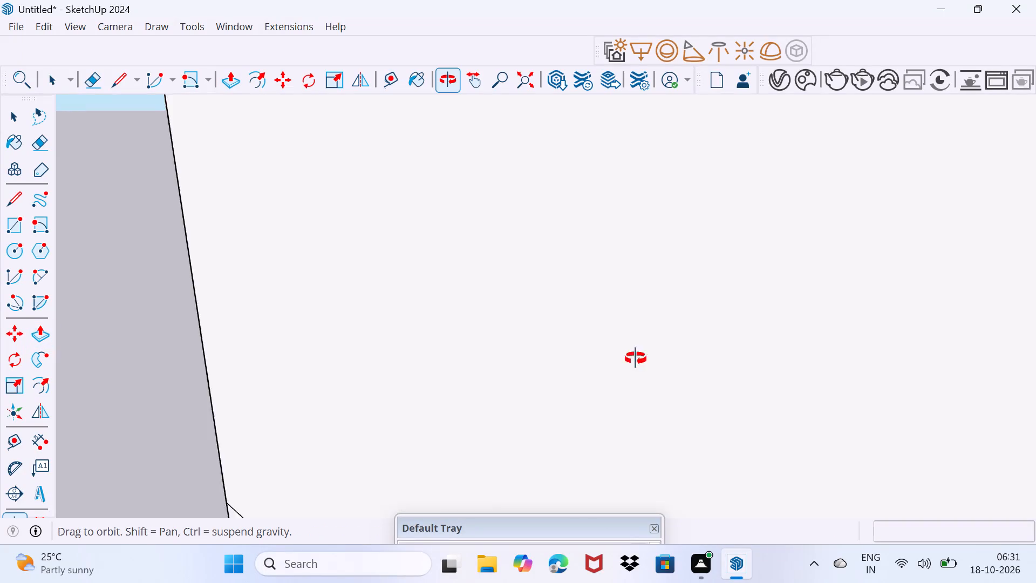
{"action": "middle_click_drag", "start_coordinate": [636, 358], "coordinate": [1028, 389]}
{"action": "scroll", "coordinate": [1028, 389], "scroll_direction": "down", "scroll_amount": 15}
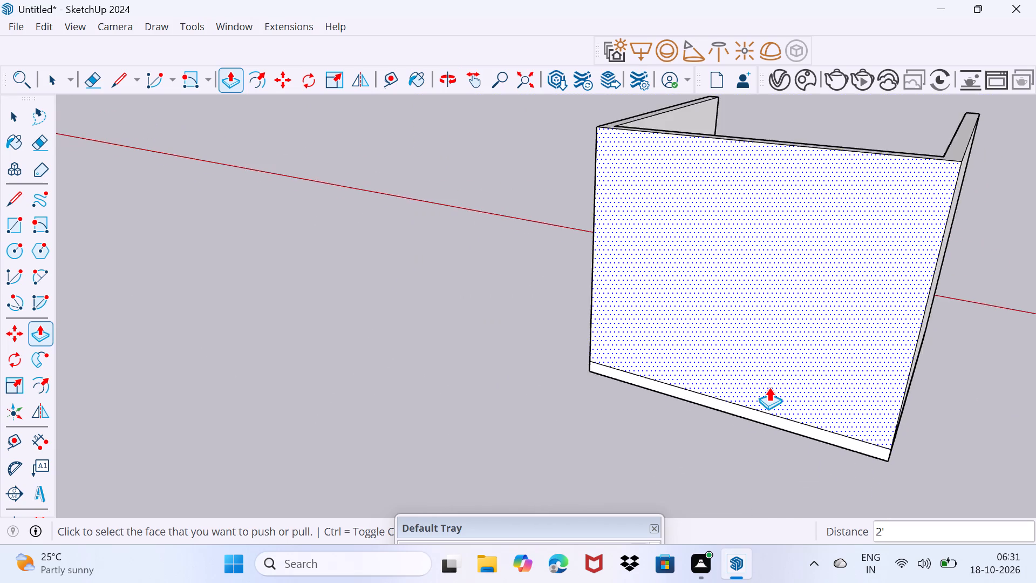
{"action": "scroll", "coordinate": [769, 387], "scroll_direction": "down", "scroll_amount": 3}
{"action": "middle_click", "coordinate": [768, 387]}
{"action": "key", "text": "space"}
{"action": "middle_click_drag", "start_coordinate": [761, 391], "coordinate": [137, 367]}
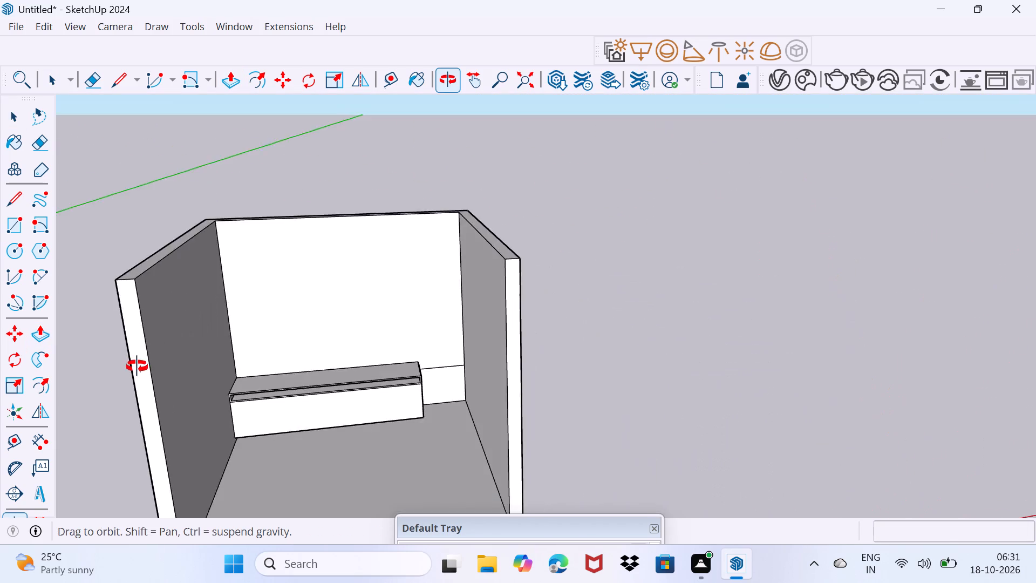
{"action": "middle_click_drag", "start_coordinate": [137, 367], "coordinate": [155, 297]}
{"action": "scroll", "coordinate": [348, 379], "scroll_direction": "up", "scroll_amount": 4}
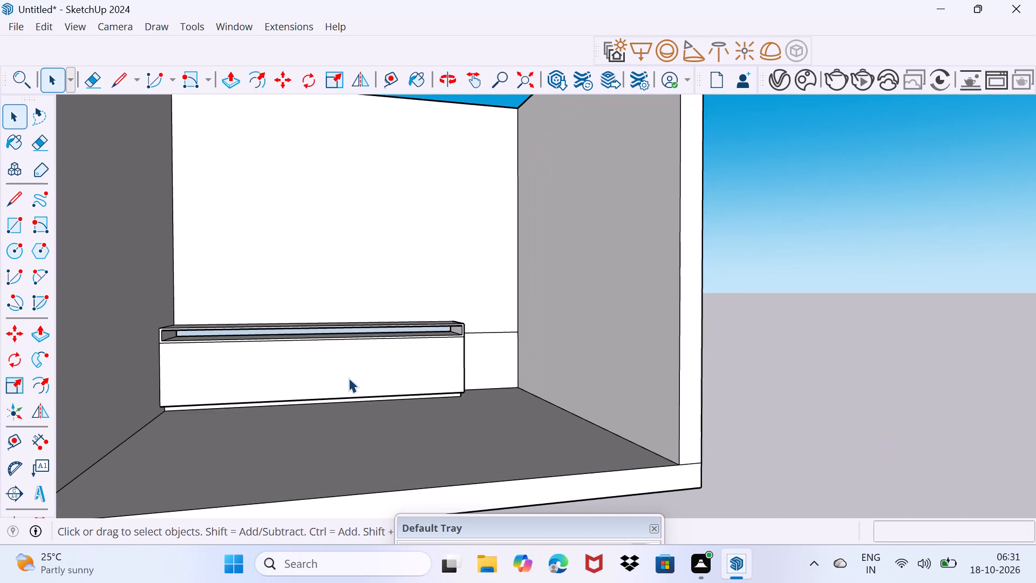
{"action": "middle_click_drag", "start_coordinate": [352, 377], "coordinate": [356, 384]}
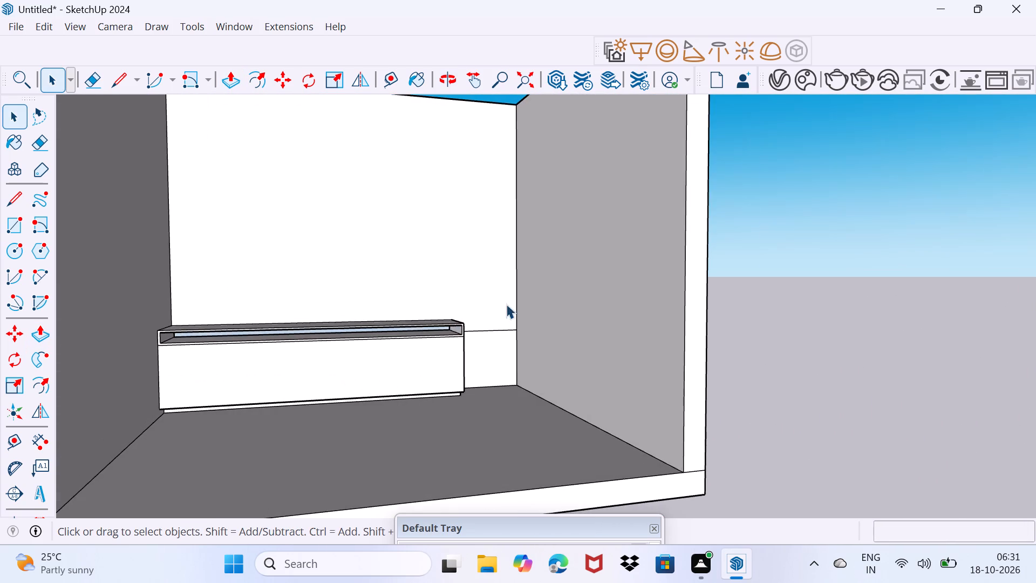
Erase the leftover horizontal line on the back wall between the cabinet and the right side wall.
{"action": "scroll", "coordinate": [485, 301], "scroll_direction": "up", "scroll_amount": 4}
{"action": "middle_click_drag", "start_coordinate": [507, 370], "coordinate": [454, 418]}
{"action": "scroll", "coordinate": [464, 344], "scroll_direction": "up", "scroll_amount": 2}
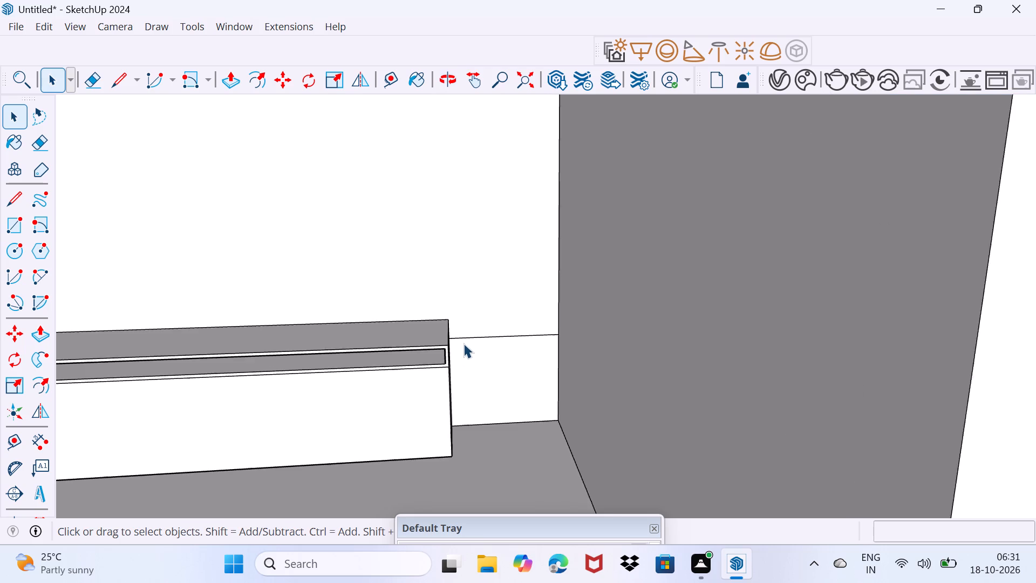
{"action": "scroll", "coordinate": [464, 343], "scroll_direction": "up", "scroll_amount": 7}
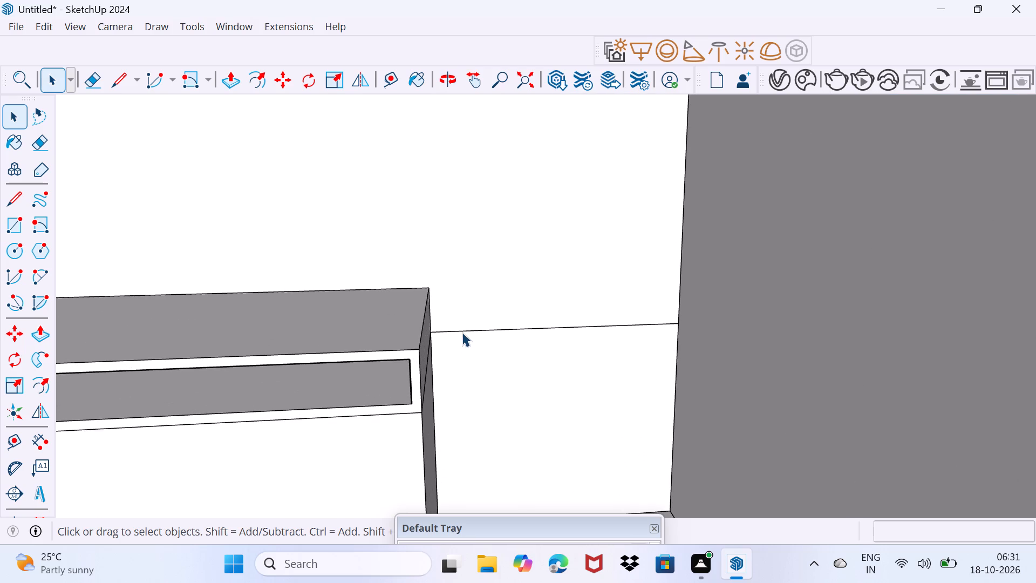
{"action": "key", "text": "e"}
{"action": "left_click_drag", "start_coordinate": [468, 328], "coordinate": [470, 336]}
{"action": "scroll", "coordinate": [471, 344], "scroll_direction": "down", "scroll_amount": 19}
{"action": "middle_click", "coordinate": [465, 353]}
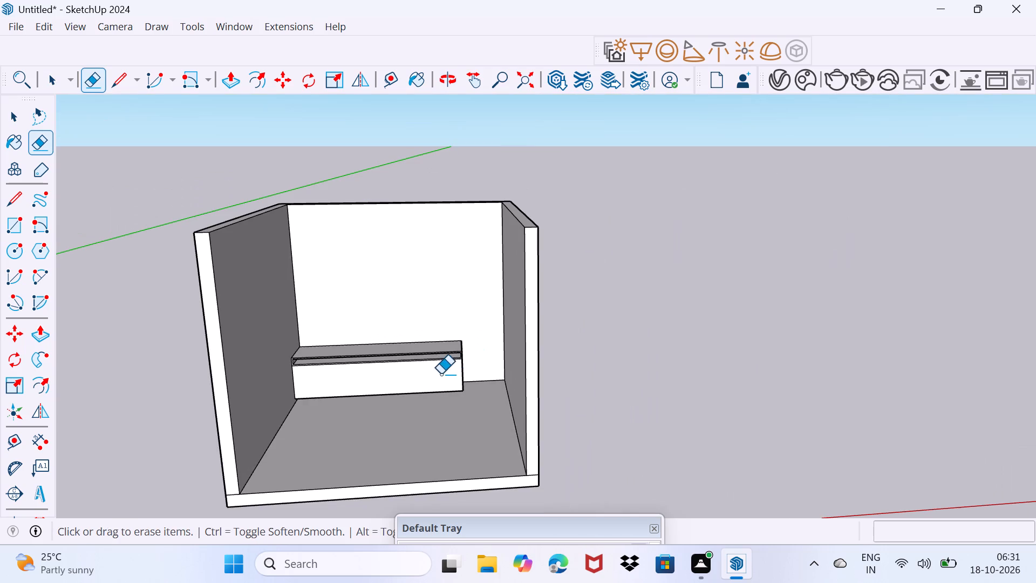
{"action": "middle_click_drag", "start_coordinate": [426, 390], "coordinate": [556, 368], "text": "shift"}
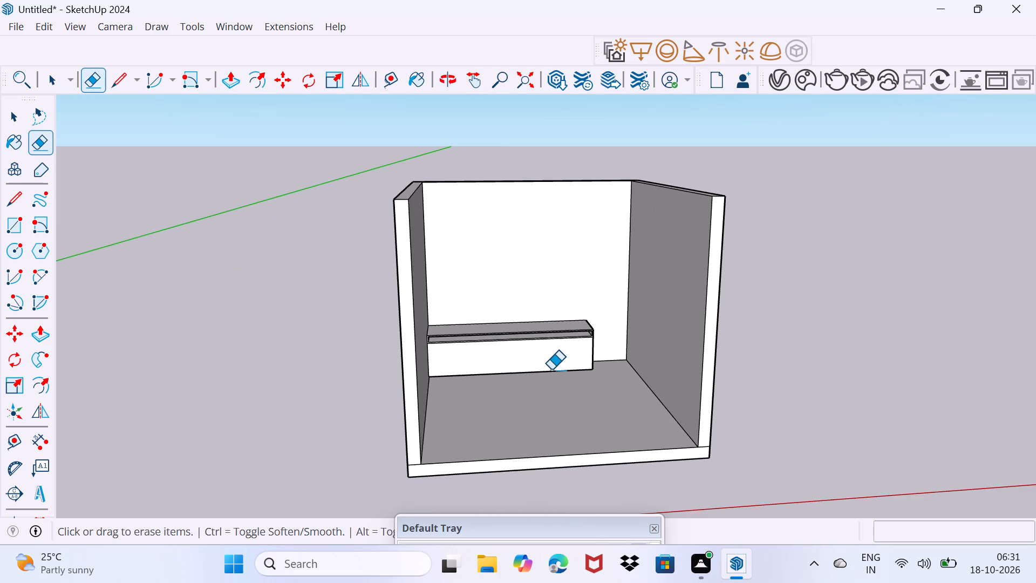
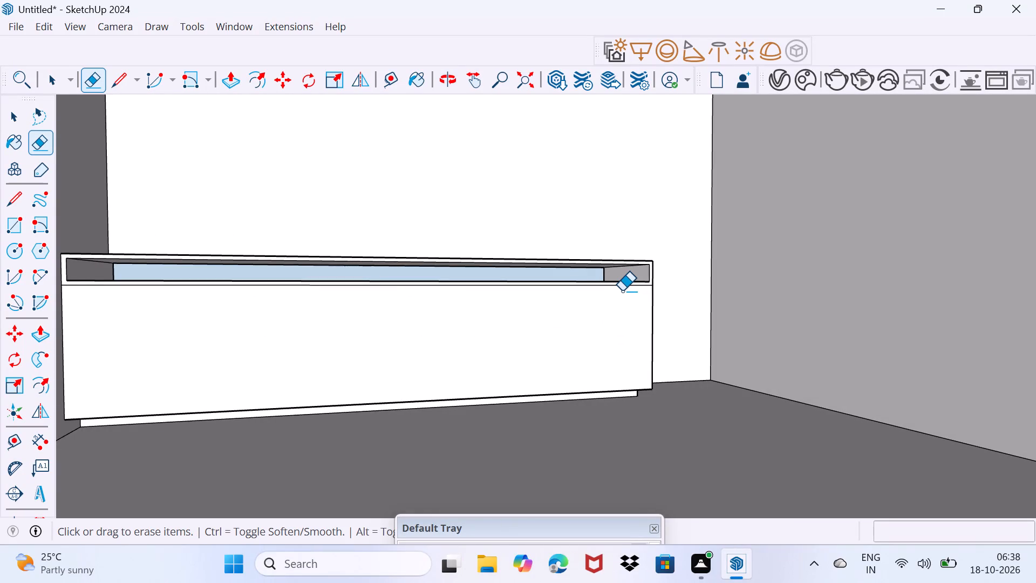
Examine the hollowed shelf and the cabinet's free end near the right side wall from several angles.
{"action": "scroll", "coordinate": [616, 290], "scroll_direction": "down", "scroll_amount": 2}
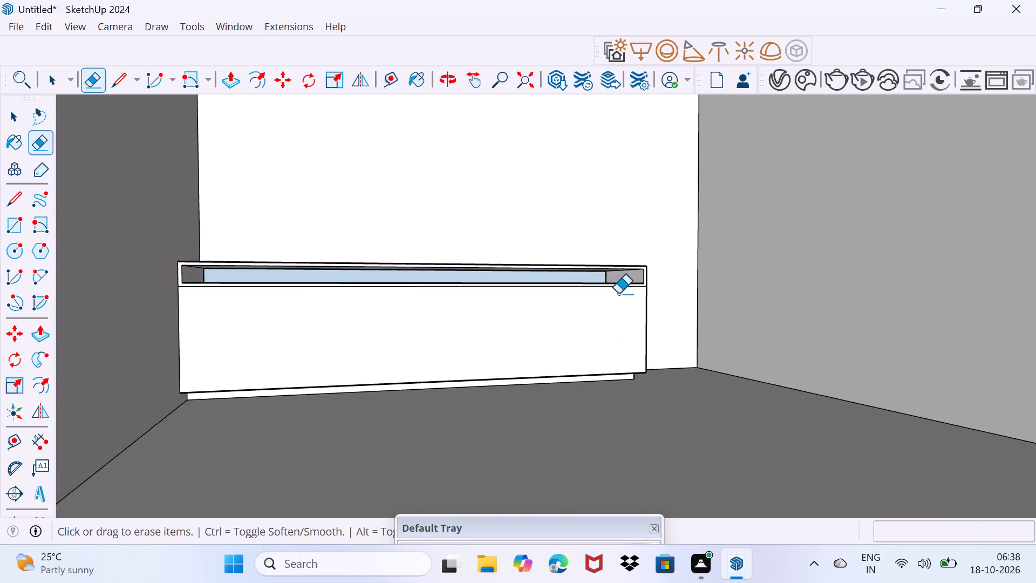
{"action": "scroll", "coordinate": [618, 294], "scroll_direction": "down", "scroll_amount": 2}
{"action": "scroll", "coordinate": [618, 294], "scroll_direction": "up", "scroll_amount": 10}
{"action": "middle_click_drag", "start_coordinate": [625, 289], "coordinate": [567, 338]}
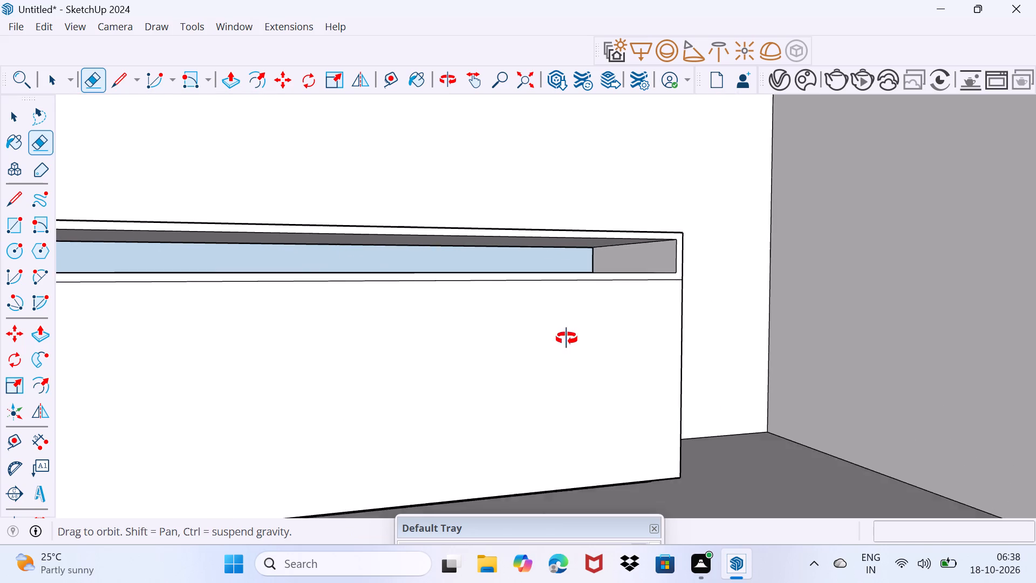
{"action": "middle_click_drag", "start_coordinate": [567, 338], "coordinate": [576, 322]}
{"action": "middle_click", "coordinate": [587, 317]}
{"action": "scroll", "coordinate": [587, 317], "scroll_direction": "down", "scroll_amount": 1}
{"action": "middle_click_drag", "start_coordinate": [581, 318], "coordinate": [474, 342], "text": "shift"}
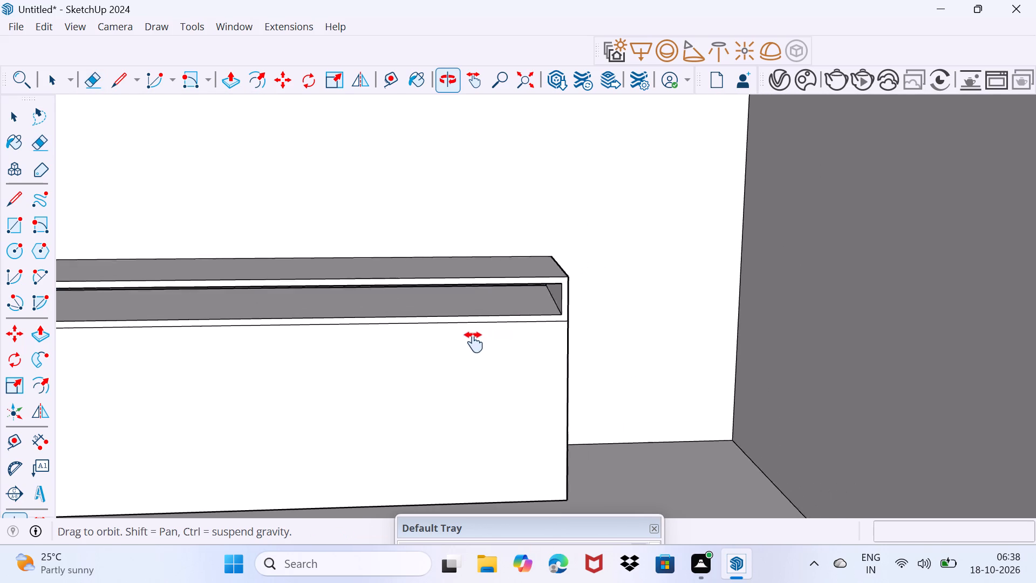
{"action": "middle_click_drag", "start_coordinate": [474, 342], "coordinate": [414, 343], "text": "shift"}
{"action": "middle_click_drag", "start_coordinate": [444, 378], "coordinate": [489, 347]}
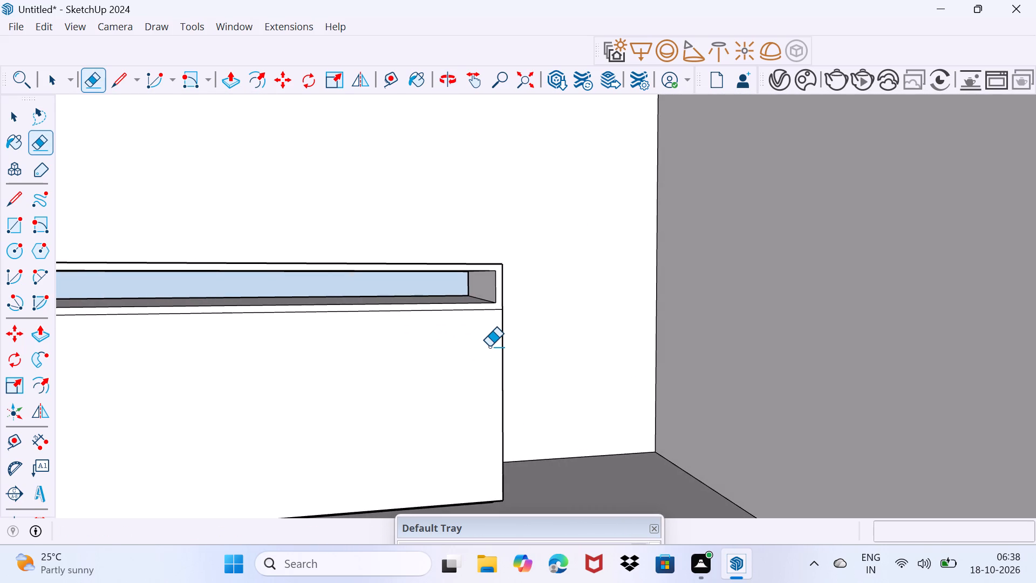
Copy the cabinet front's left vertical edge to its right end and divide the span by 4 into equal door panels.
{"action": "key", "text": "space"}
{"action": "scroll", "coordinate": [489, 347], "scroll_direction": "down", "scroll_amount": 10}
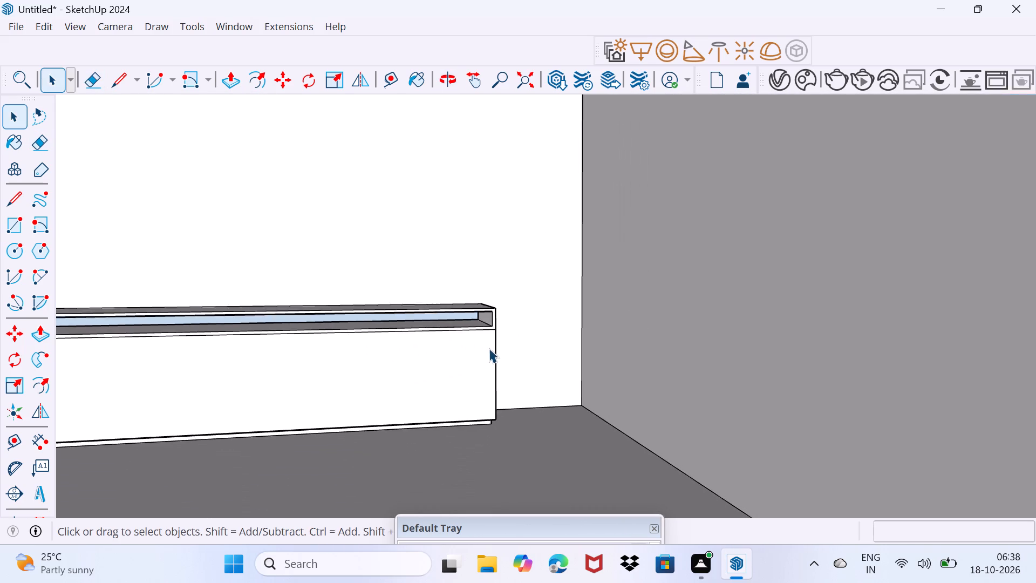
{"action": "scroll", "coordinate": [489, 348], "scroll_direction": "down", "scroll_amount": 2}
{"action": "scroll", "coordinate": [121, 430], "scroll_direction": "up", "scroll_amount": 5}
{"action": "scroll", "coordinate": [166, 383], "scroll_direction": "up", "scroll_amount": 4}
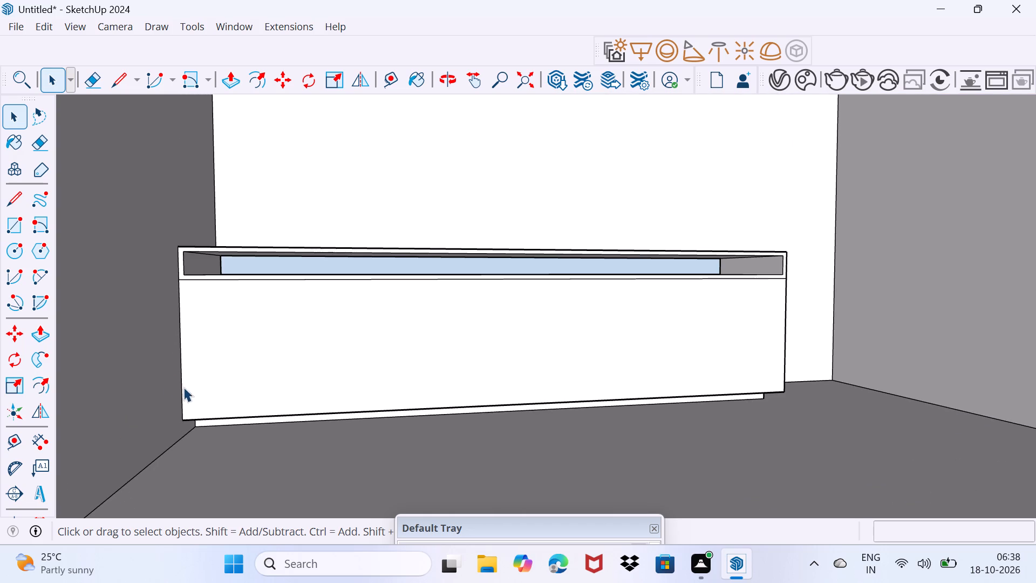
{"action": "left_click", "coordinate": [181, 387]}
{"action": "scroll", "coordinate": [190, 425], "scroll_direction": "up", "scroll_amount": 3}
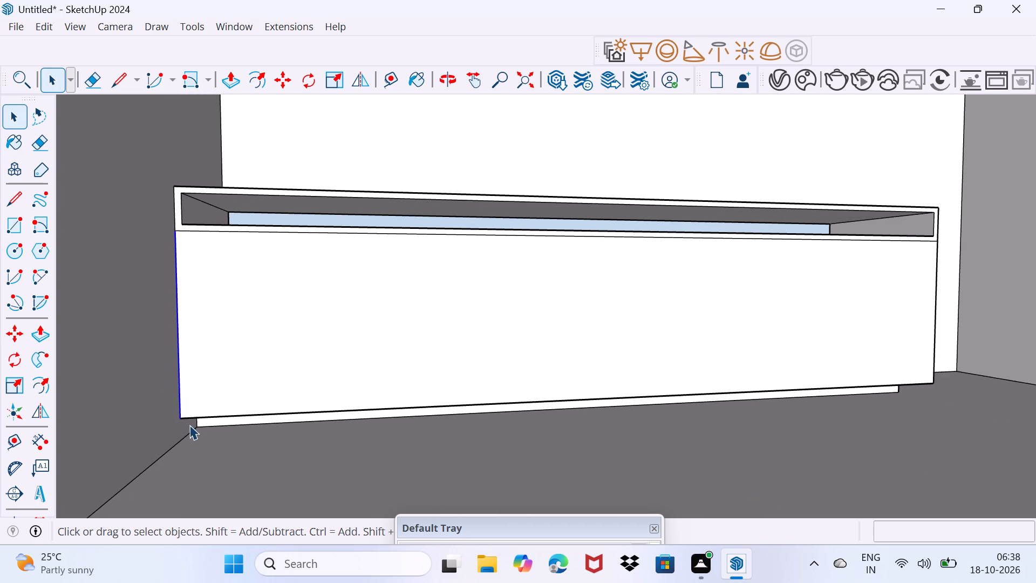
{"action": "key", "text": "m"}
{"action": "left_click", "coordinate": [180, 415]}
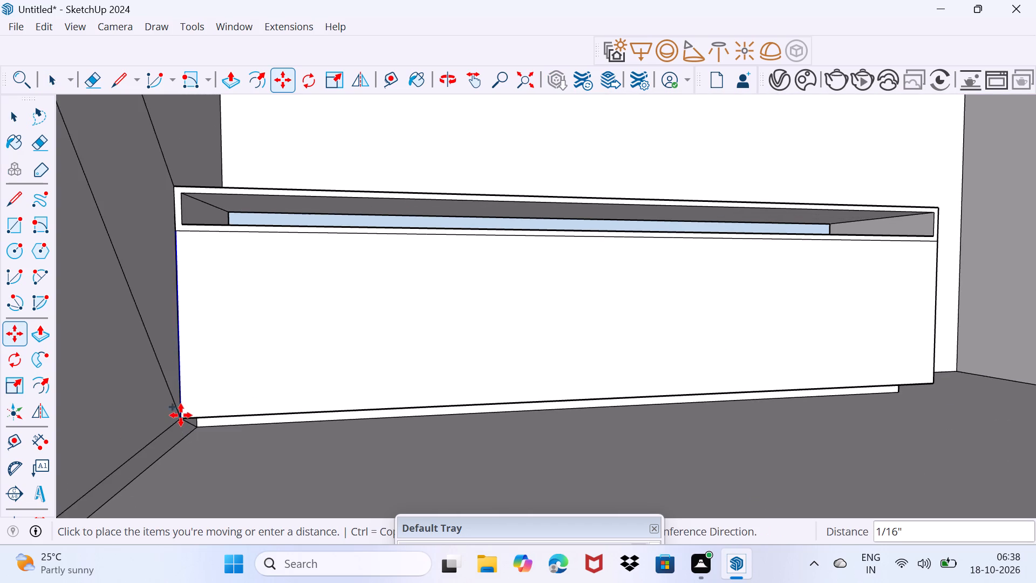
{"action": "left_click", "coordinate": [929, 381]}
{"action": "key", "text": "slash"}
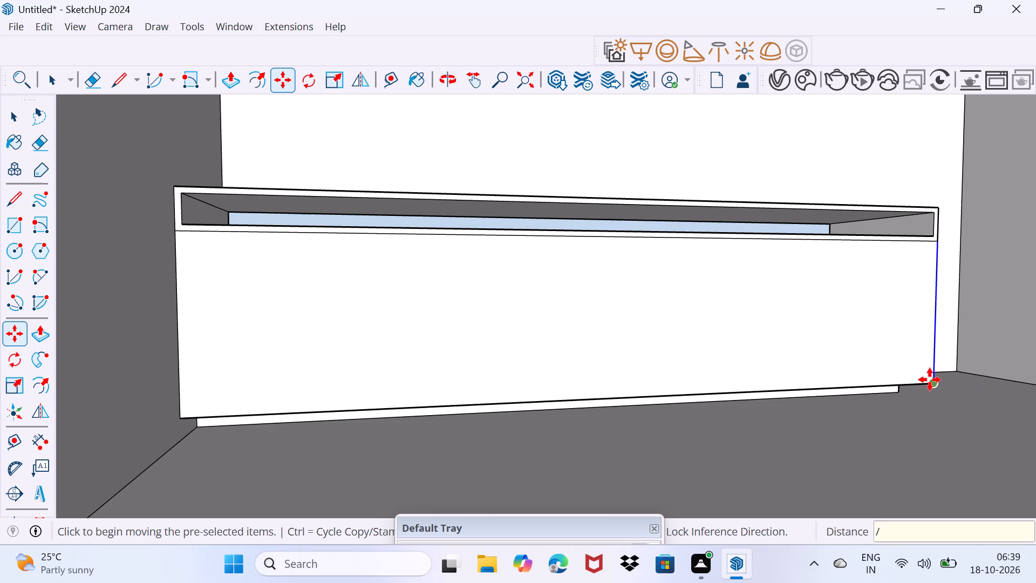
{"action": "key", "text": "4"}
{"action": "key", "text": "Return"}
{"action": "key", "text": "space"}
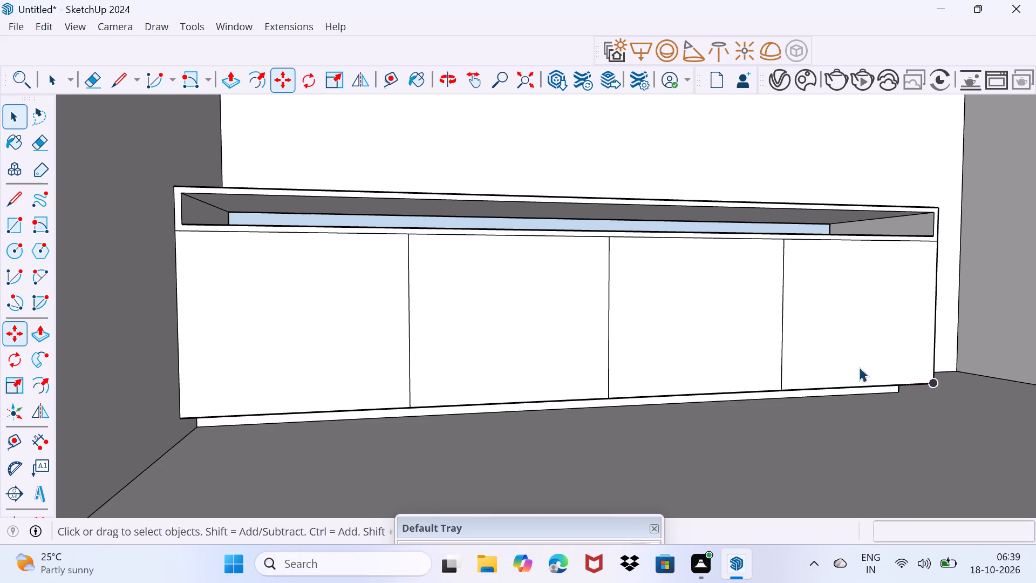
Push/Pull each of the four door panels outward by 0.3".
{"action": "scroll", "coordinate": [622, 333], "scroll_direction": "down", "scroll_amount": 5}
{"action": "scroll", "coordinate": [369, 342], "scroll_direction": "up", "scroll_amount": 3}
{"action": "middle_click_drag", "start_coordinate": [473, 328], "coordinate": [450, 368]}
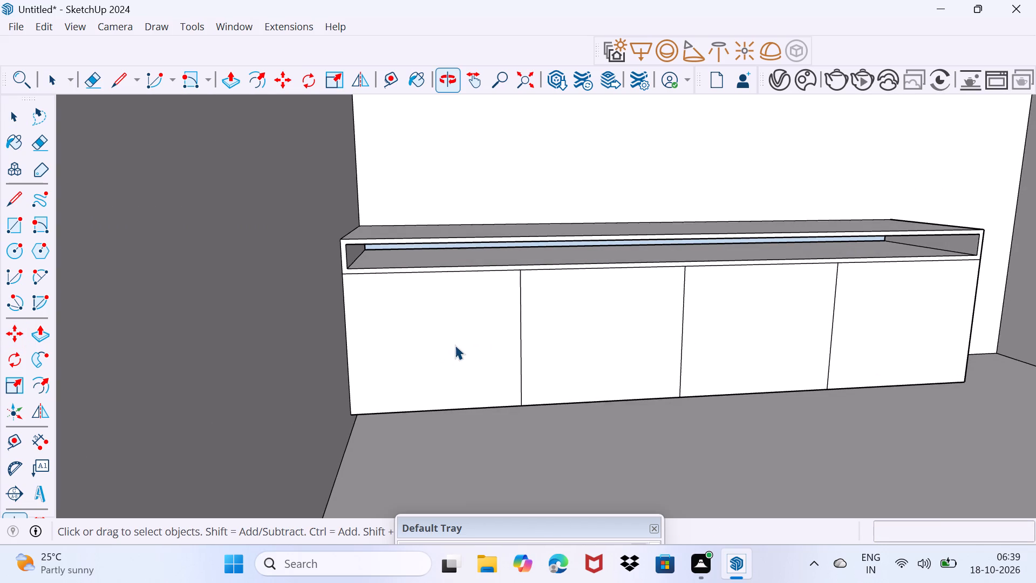
{"action": "left_click", "coordinate": [456, 343]}
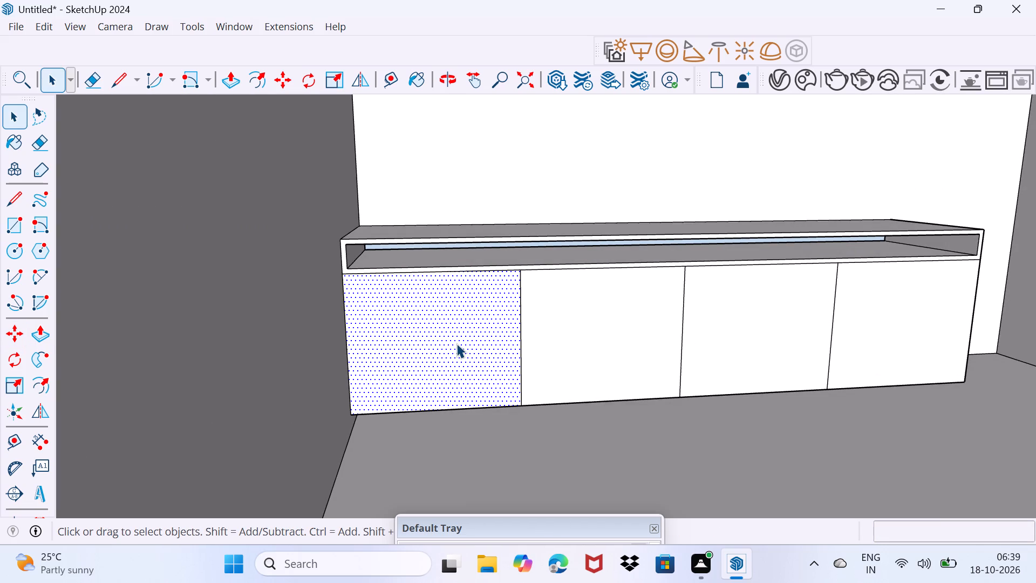
{"action": "key", "text": "p"}
{"action": "left_click", "coordinate": [456, 343]}
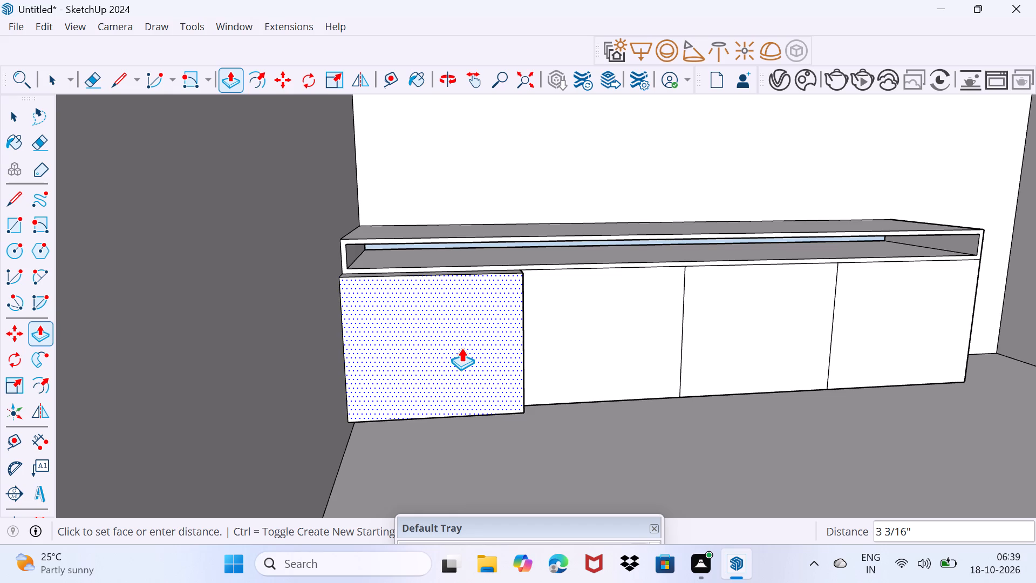
{"action": "type", "text": "0.3\""}
{"action": "key", "text": "Return"}
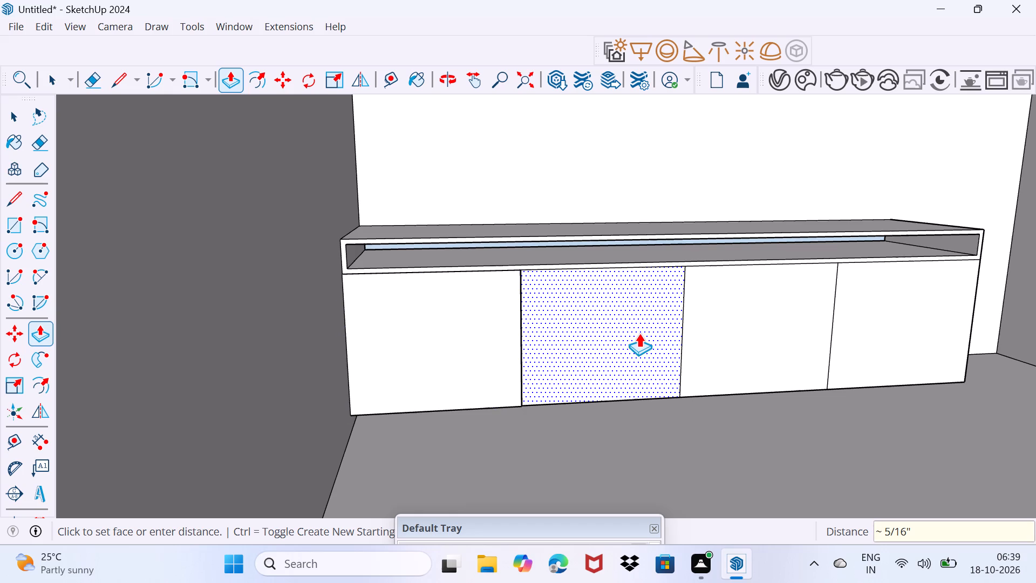
{"action": "double_click", "coordinate": [639, 333]}
{"action": "double_click", "coordinate": [772, 335]}
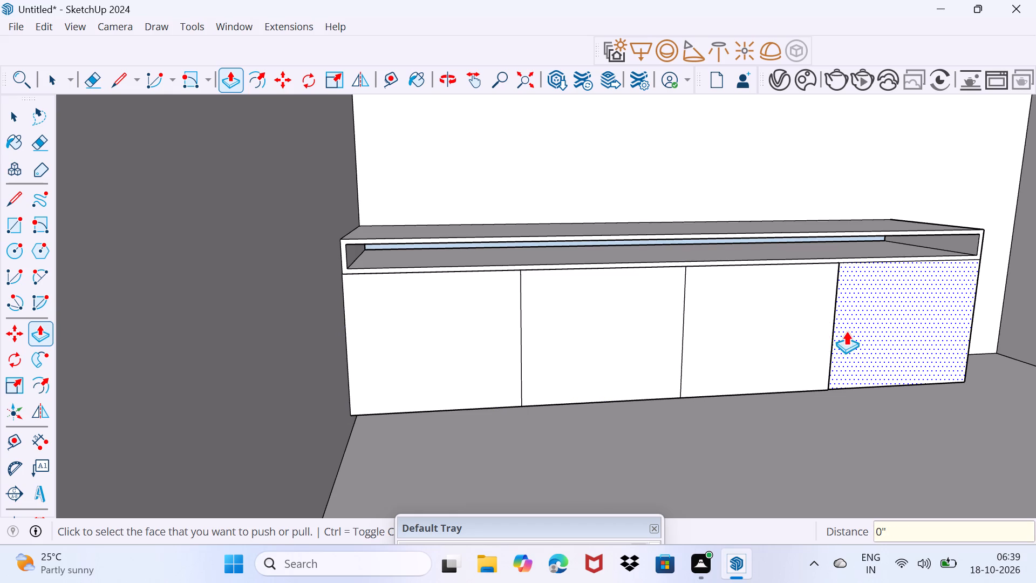
{"action": "double_click", "coordinate": [847, 330]}
{"action": "key", "text": "space"}
Examine the raised door panels and their joint with the open shelf frame at the cabinet's left end.
{"action": "scroll", "coordinate": [780, 335], "scroll_direction": "up", "scroll_amount": 4}
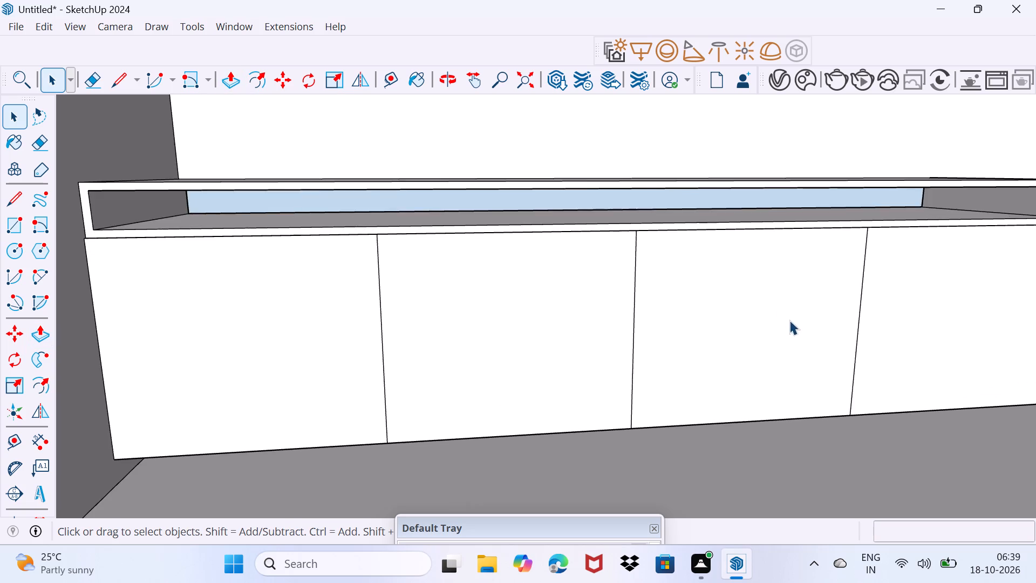
{"action": "middle_click_drag", "start_coordinate": [790, 319], "coordinate": [760, 339]}
{"action": "scroll", "coordinate": [760, 339], "scroll_direction": "down", "scroll_amount": 4}
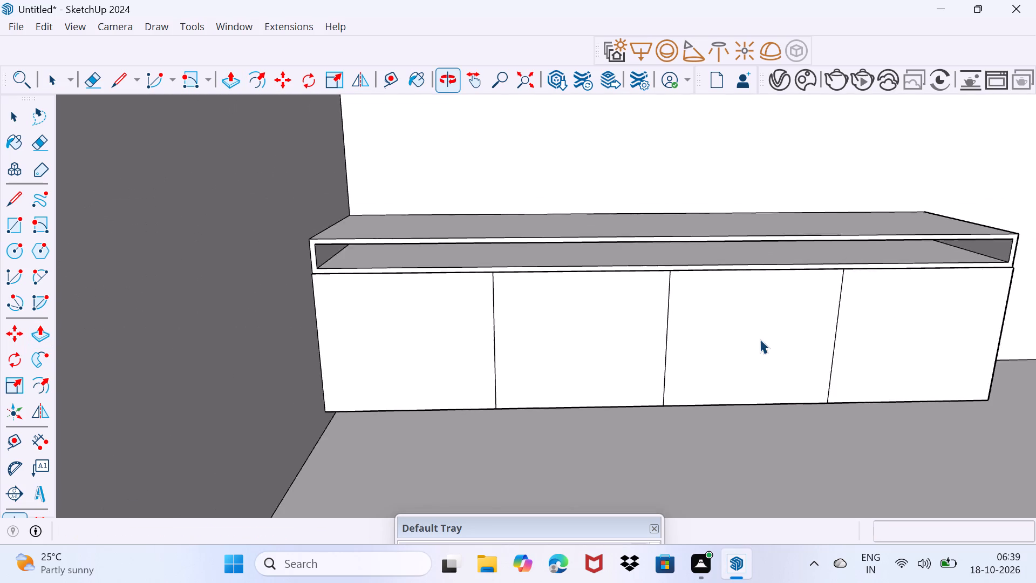
{"action": "scroll", "coordinate": [760, 339], "scroll_direction": "down", "scroll_amount": 5}
{"action": "scroll", "coordinate": [527, 320], "scroll_direction": "up", "scroll_amount": 6}
{"action": "scroll", "coordinate": [452, 301], "scroll_direction": "up", "scroll_amount": 14}
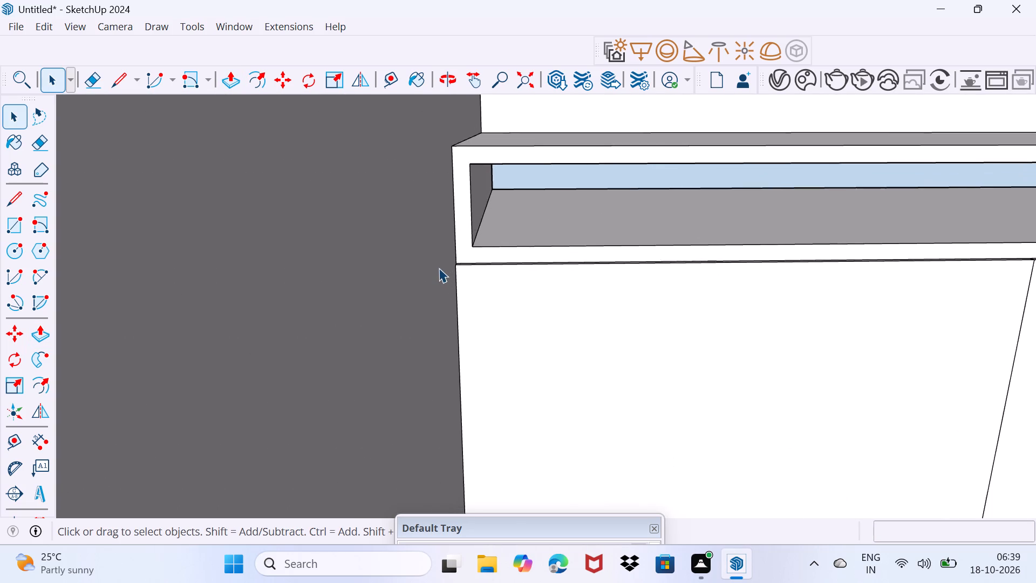
{"action": "scroll", "coordinate": [439, 268], "scroll_direction": "up", "scroll_amount": 8}
{"action": "middle_click_drag", "start_coordinate": [465, 268], "coordinate": [451, 223]}
{"action": "scroll", "coordinate": [451, 223], "scroll_direction": "down", "scroll_amount": 7}
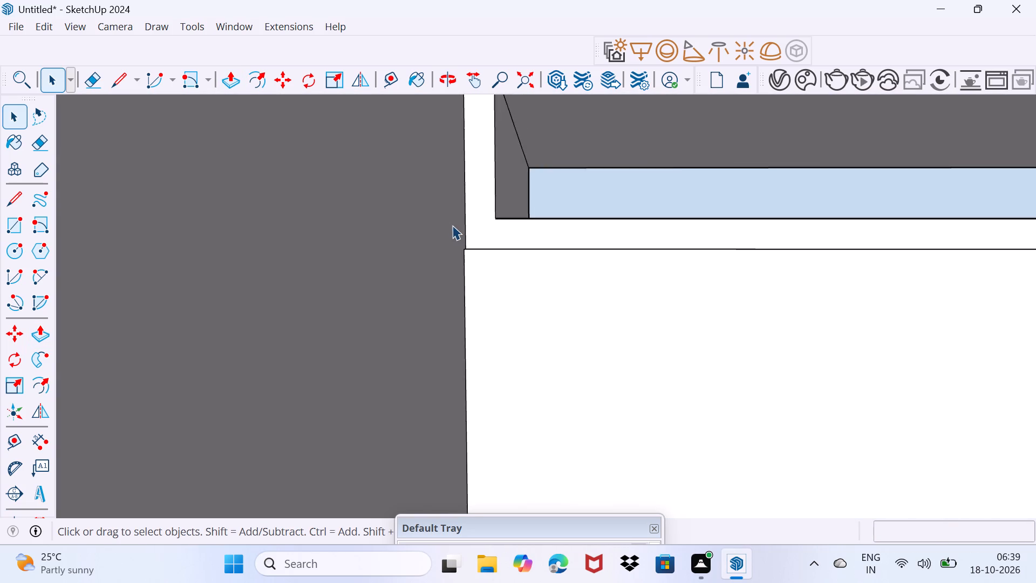
{"action": "scroll", "coordinate": [452, 225], "scroll_direction": "down", "scroll_amount": 9}
Paint the open shelf's front frame and the cabinet top with the first orange-brown material from the Wood collection.
{"action": "left_click_drag", "start_coordinate": [561, 527], "coordinate": [909, 154]}
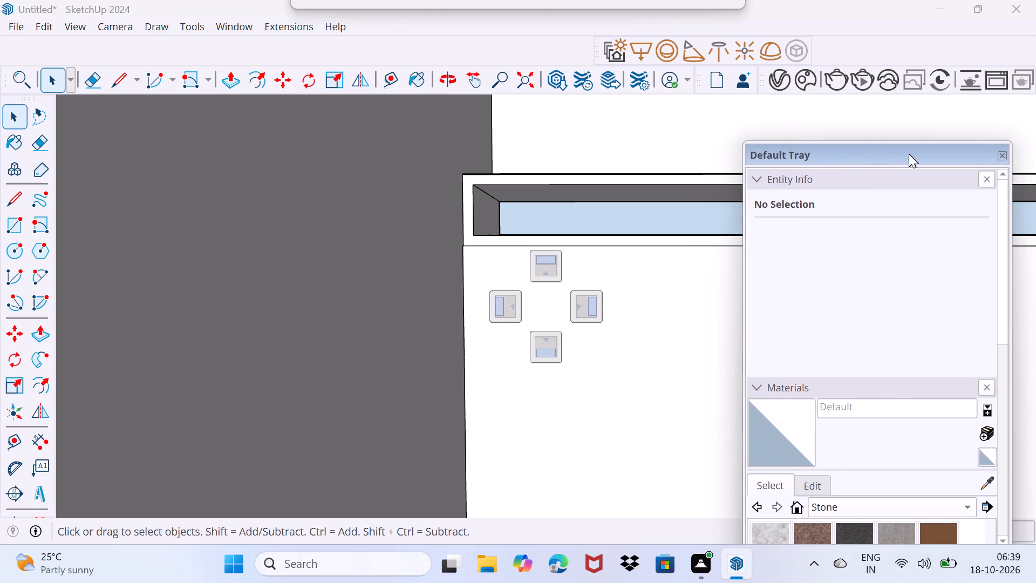
{"action": "left_click_drag", "start_coordinate": [909, 154], "coordinate": [906, 150]}
{"action": "scroll", "coordinate": [877, 421], "scroll_direction": "down", "scroll_amount": 2}
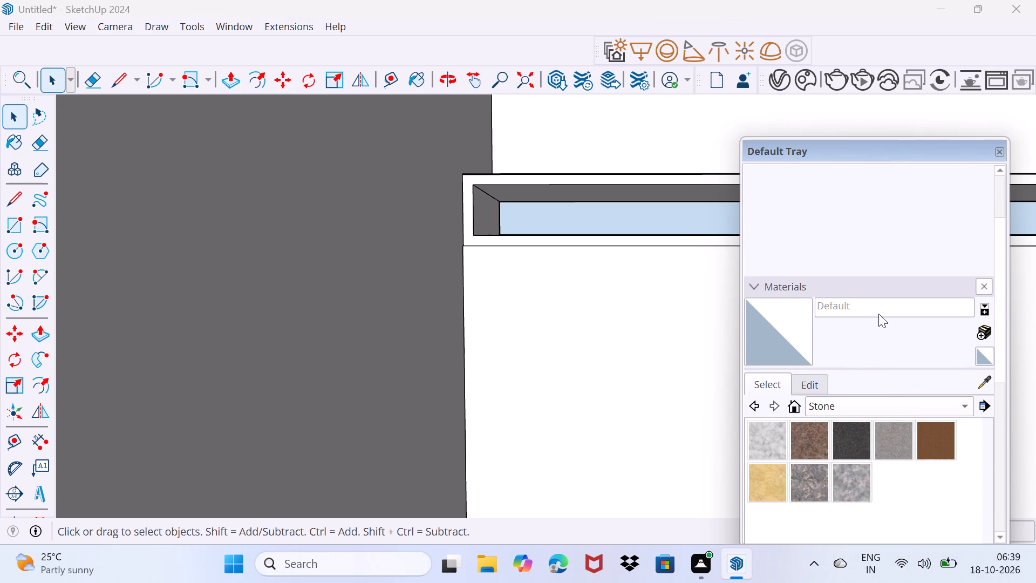
{"action": "left_click", "coordinate": [850, 407]}
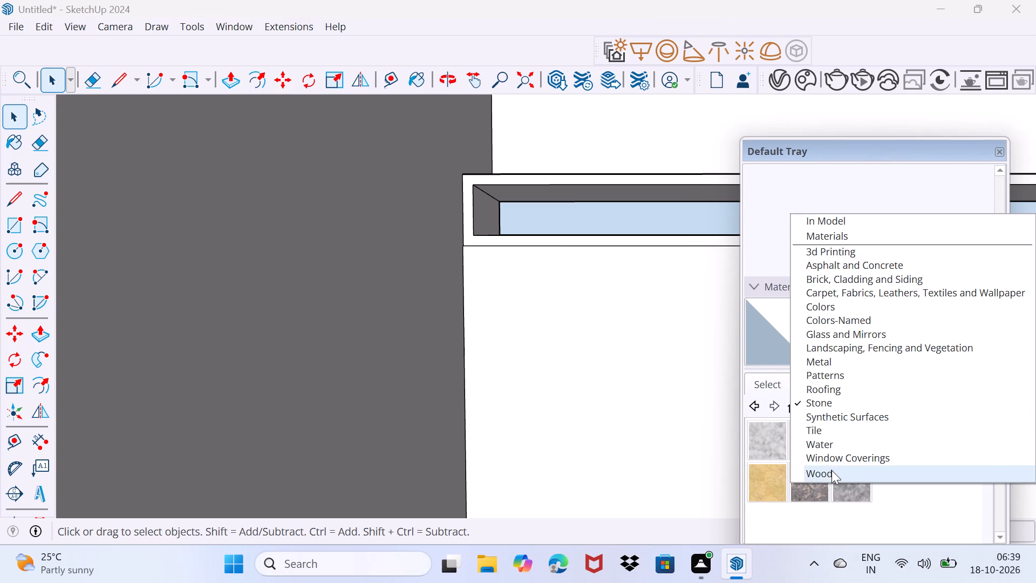
{"action": "left_click", "coordinate": [831, 470]}
{"action": "scroll", "coordinate": [823, 436], "scroll_direction": "down", "scroll_amount": 2}
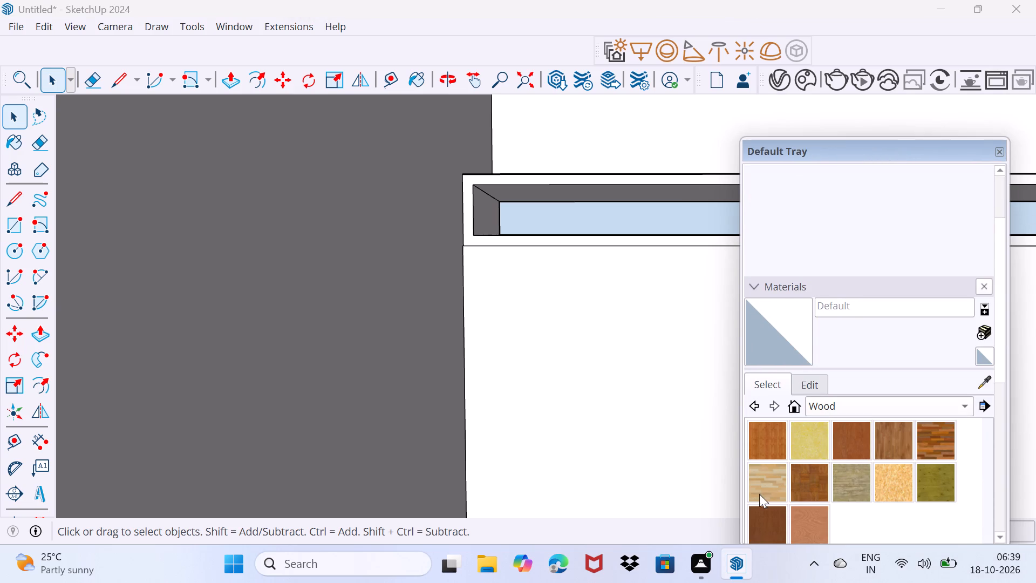
{"action": "left_click", "coordinate": [764, 443]}
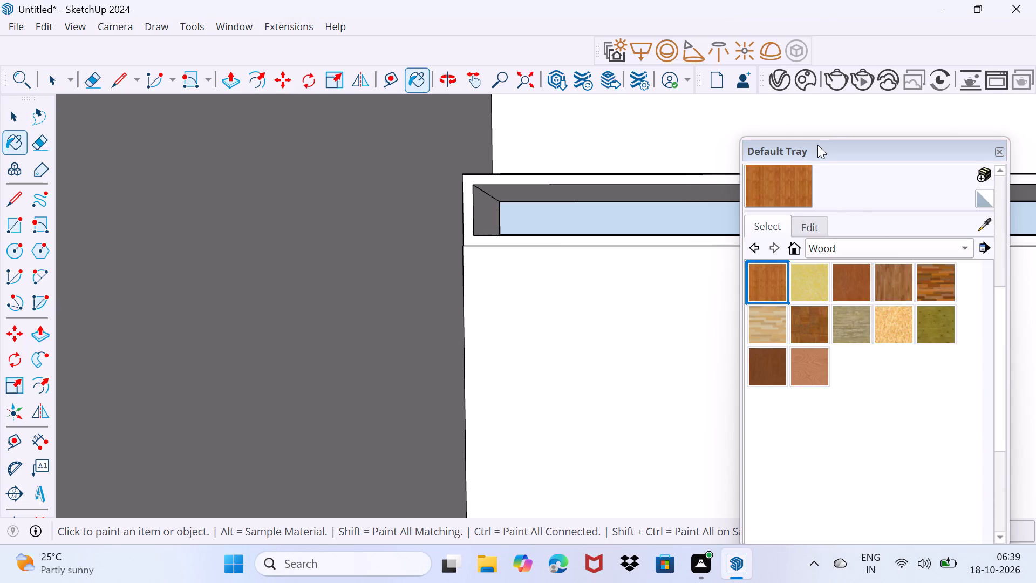
{"action": "left_click_drag", "start_coordinate": [817, 145], "coordinate": [753, 484]}
{"action": "scroll", "coordinate": [721, 261], "scroll_direction": "up", "scroll_amount": 4}
{"action": "middle_click_drag", "start_coordinate": [609, 243], "coordinate": [621, 306]}
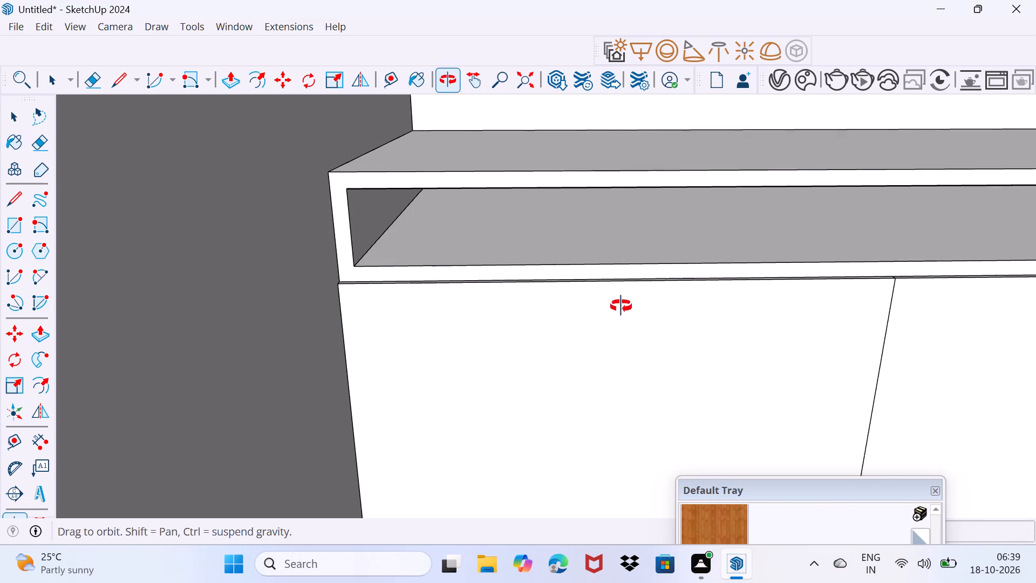
{"action": "middle_click_drag", "start_coordinate": [621, 306], "coordinate": [621, 303]}
{"action": "left_click", "coordinate": [610, 274]}
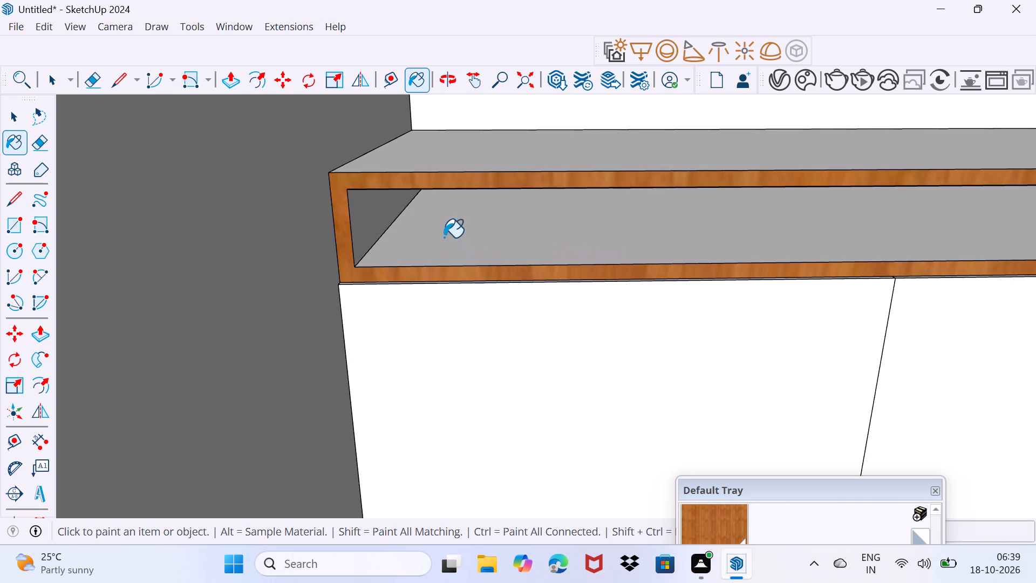
{"action": "middle_click_drag", "start_coordinate": [422, 245], "coordinate": [449, 259]}
{"action": "left_click", "coordinate": [482, 166]}
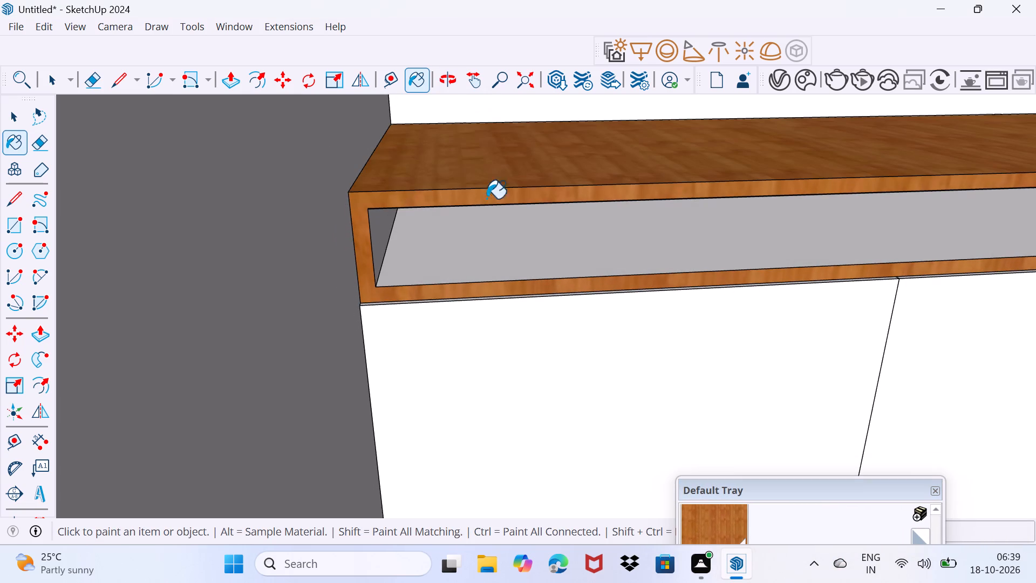
Paint the open shelf's interior floor, back, left side and ceiling with the same orange-brown wood.
{"action": "left_click", "coordinate": [493, 236]}
{"action": "middle_click_drag", "start_coordinate": [479, 275], "coordinate": [460, 206]}
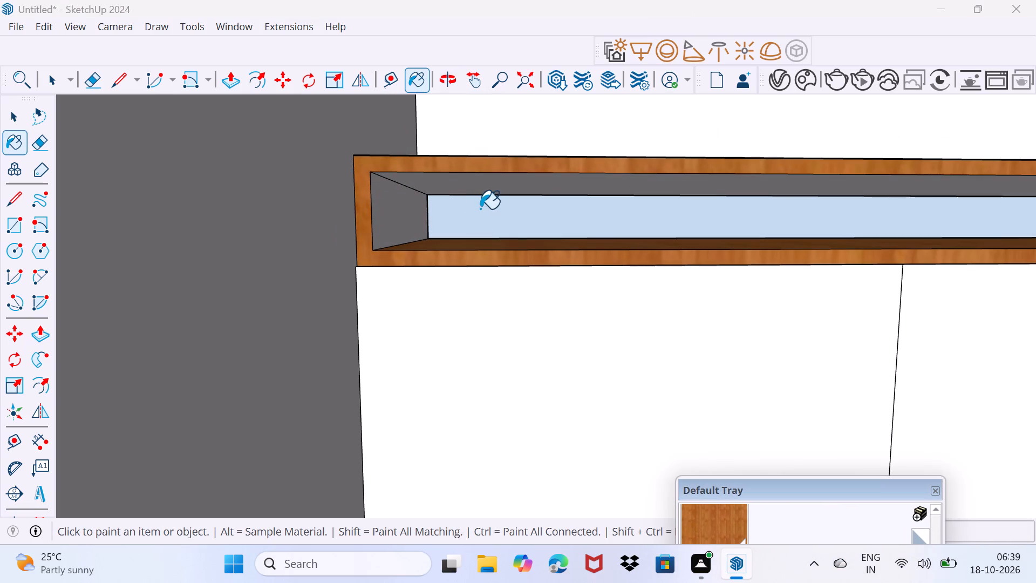
{"action": "left_click", "coordinate": [481, 209]}
{"action": "left_click", "coordinate": [424, 221]}
{"action": "left_click", "coordinate": [470, 187]}
Examine the painted shelf and the narrow ledge where the door panels meet its frame.
{"action": "scroll", "coordinate": [462, 235], "scroll_direction": "down", "scroll_amount": 3}
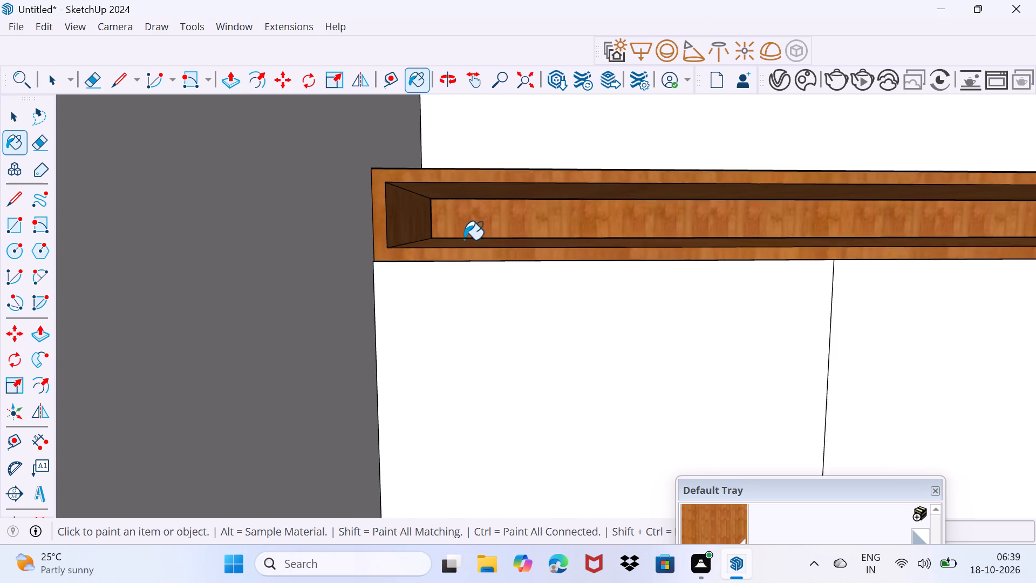
{"action": "scroll", "coordinate": [464, 240], "scroll_direction": "down", "scroll_amount": 6}
{"action": "middle_click_drag", "start_coordinate": [461, 284], "coordinate": [446, 398]}
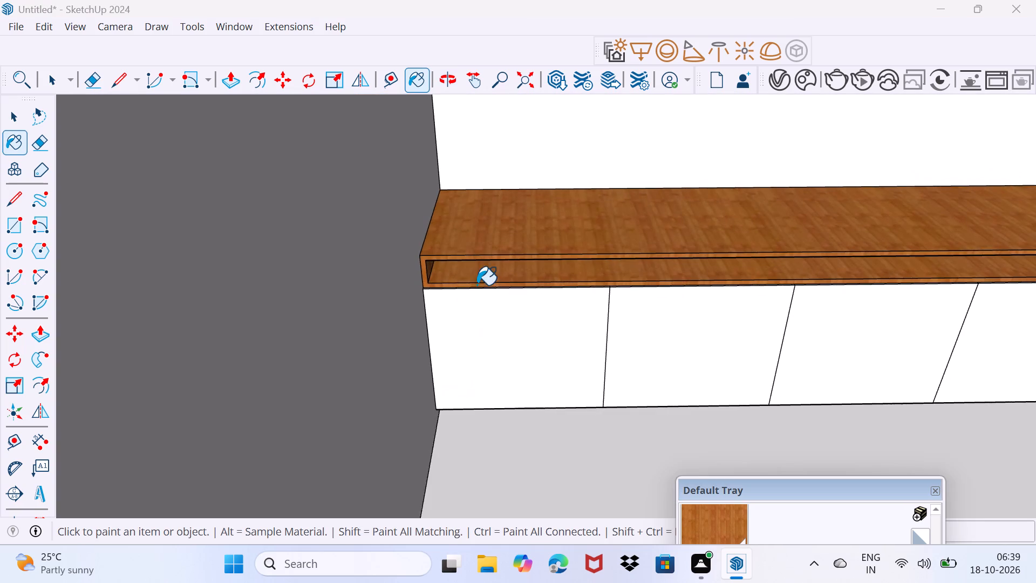
{"action": "scroll", "coordinate": [465, 301], "scroll_direction": "up", "scroll_amount": 19}
{"action": "middle_click_drag", "start_coordinate": [484, 205], "coordinate": [530, 223]}
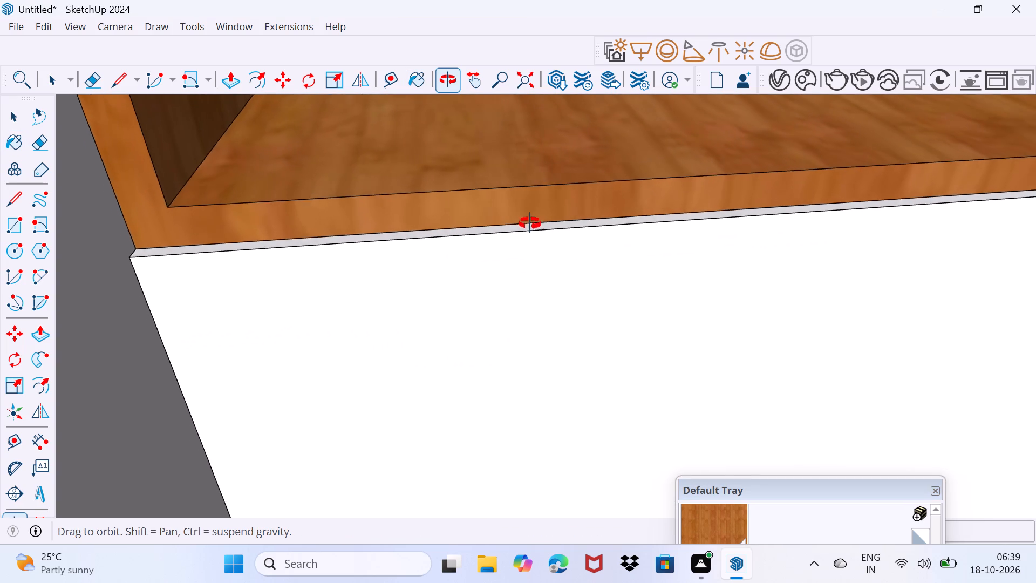
{"action": "middle_click_drag", "start_coordinate": [530, 223], "coordinate": [513, 200]}
{"action": "scroll", "coordinate": [513, 200], "scroll_direction": "down", "scroll_amount": 13}
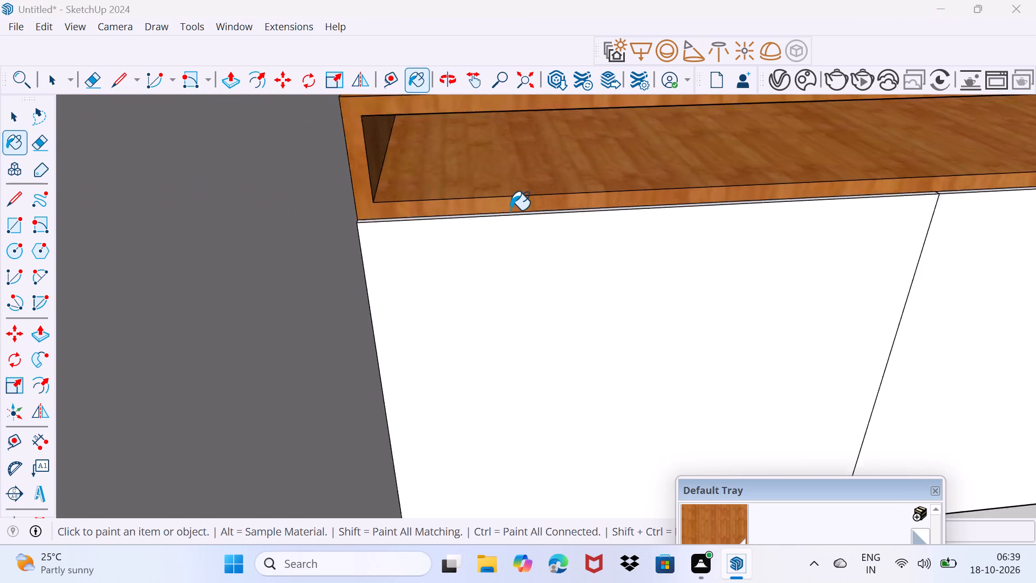
{"action": "scroll", "coordinate": [510, 210], "scroll_direction": "down", "scroll_amount": 6}
Paint the recessed base's front face and the cabinet's underside above it with the same orange-brown wood.
{"action": "middle_click_drag", "start_coordinate": [561, 370], "coordinate": [539, 231]}
{"action": "scroll", "coordinate": [578, 386], "scroll_direction": "up", "scroll_amount": 7}
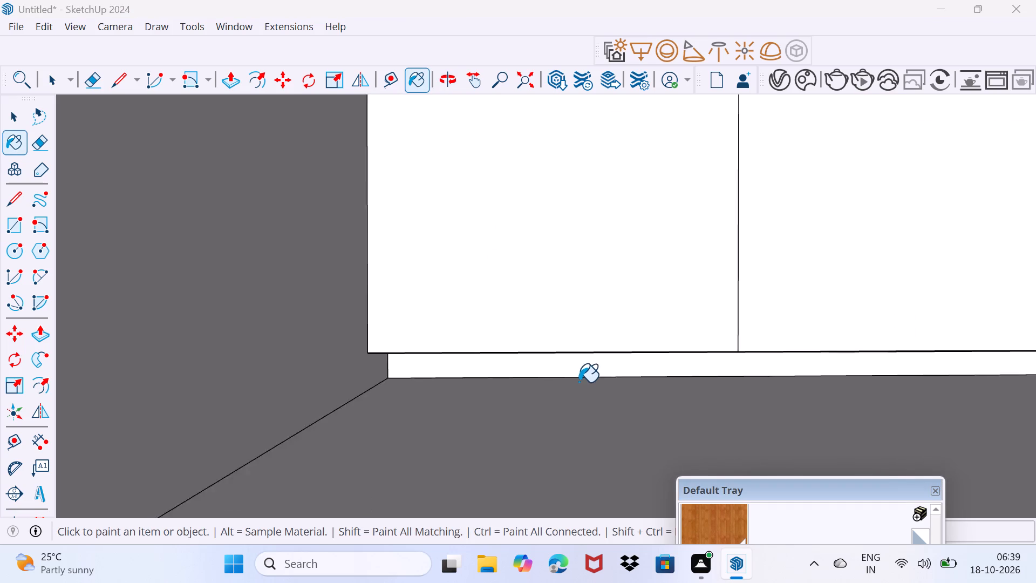
{"action": "scroll", "coordinate": [579, 382], "scroll_direction": "up", "scroll_amount": 4}
{"action": "middle_click_drag", "start_coordinate": [579, 362], "coordinate": [592, 347]}
{"action": "left_click", "coordinate": [597, 340]}
{"action": "left_click", "coordinate": [614, 304]}
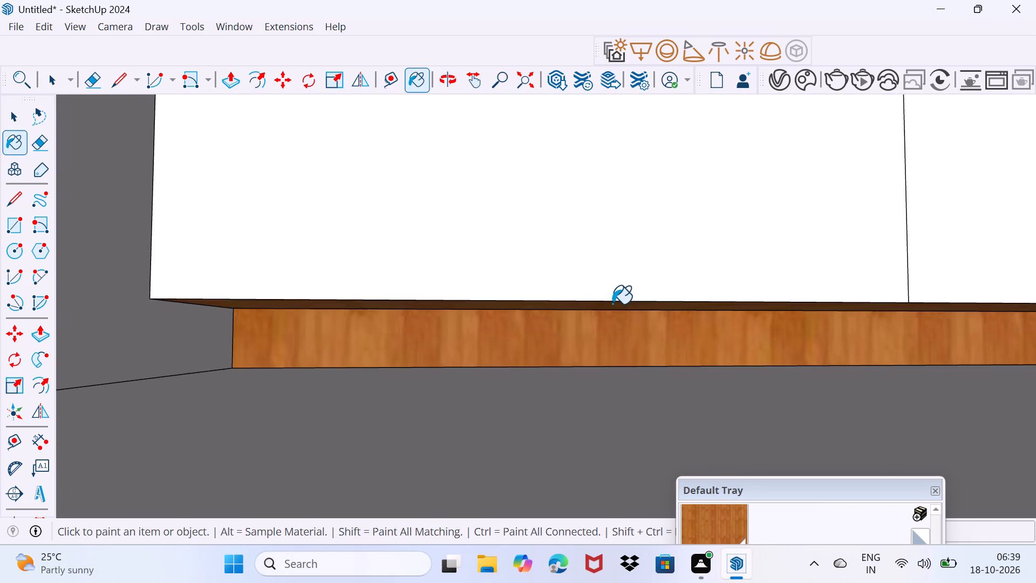
{"action": "middle_click_drag", "start_coordinate": [560, 306], "coordinate": [551, 356]}
{"action": "scroll", "coordinate": [551, 356], "scroll_direction": "down", "scroll_amount": 12}
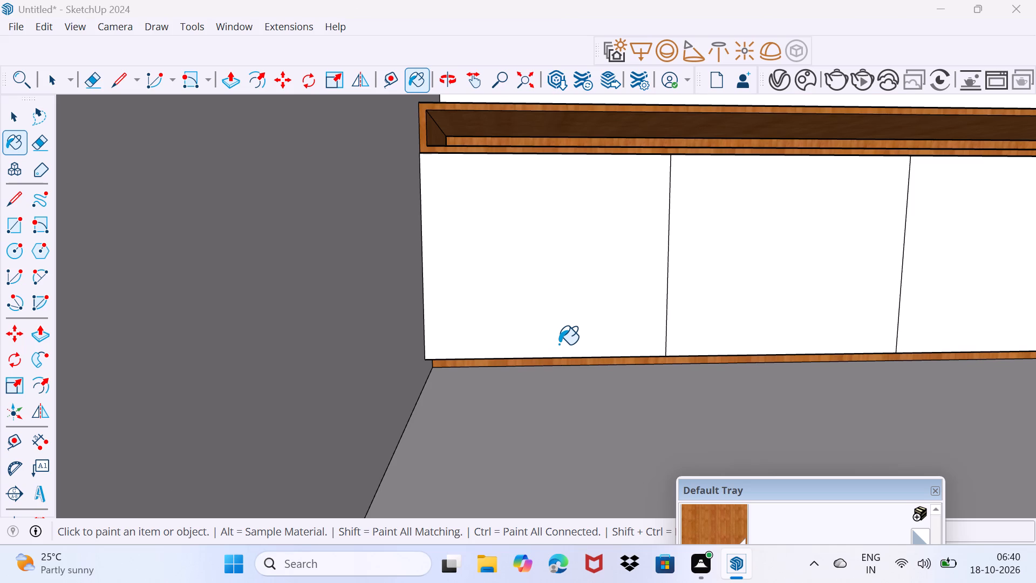
Undo all the orange-brown wood painting on the cabinet and the extrusion of its door panels.
{"action": "key", "text": "ctrl+z"}
{"action": "key", "text": "ctrl+z"}
{"action": "key", "text": "ctrl+z"}
{"action": "key", "text": "ctrl+z"}
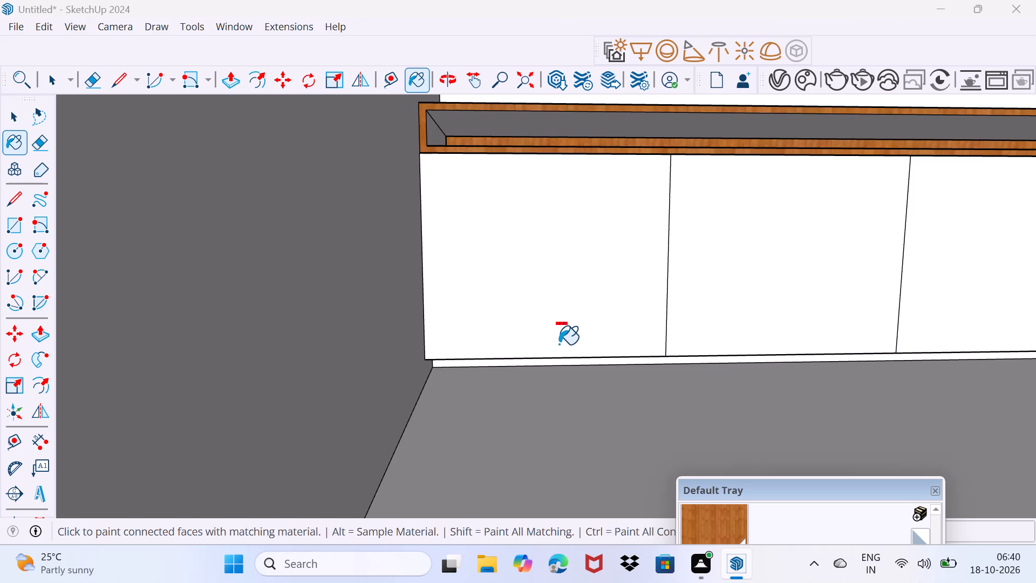
{"action": "key", "text": "ctrl+z"}
{"action": "key", "text": "ctrl+z"}
{"action": "key", "text": "ctrl+z"}
{"action": "key", "text": "ctrl+z"}
{"action": "key", "text": "ctrl+z"}
{"action": "key", "text": "ctrl+z"}
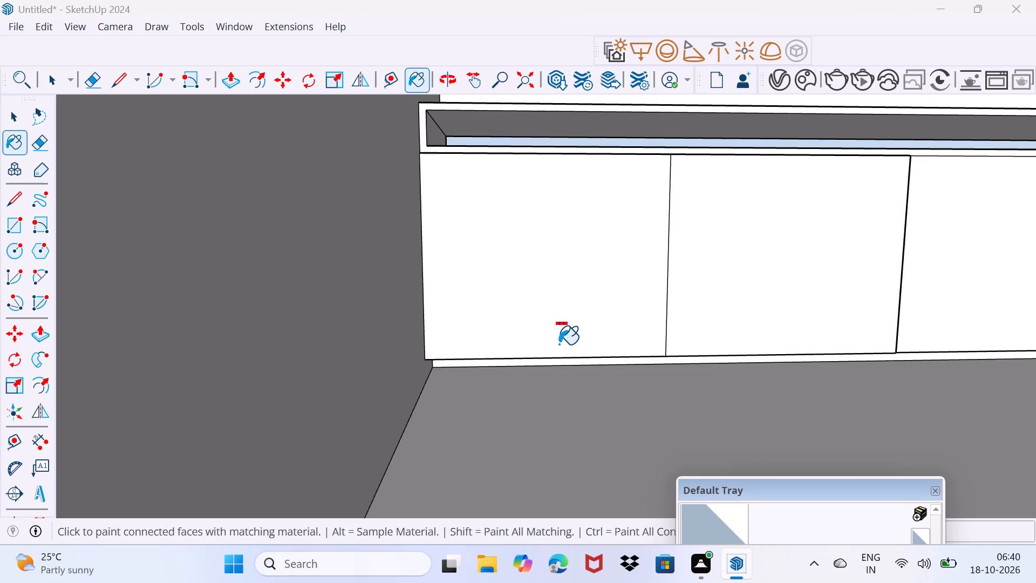
{"action": "key", "text": "ctrl+z"}
{"action": "key", "text": "ctrl+z"}
{"action": "key", "text": "space"}
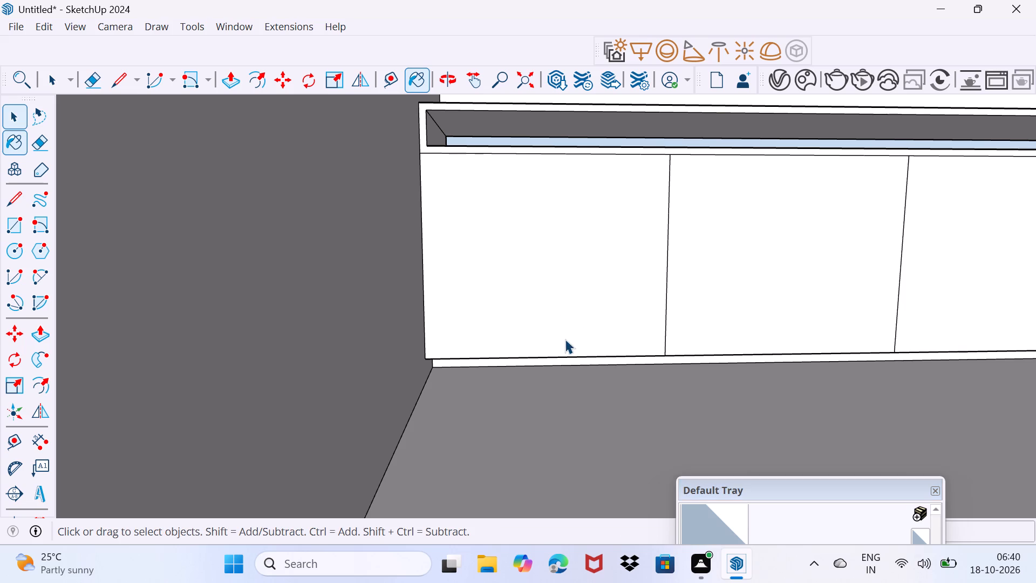
Offset the outline of the first door panel beside the left wall inward by 0.7".
{"action": "scroll", "coordinate": [609, 298], "scroll_direction": "down", "scroll_amount": 4}
{"action": "middle_click_drag", "start_coordinate": [610, 295], "coordinate": [614, 323]}
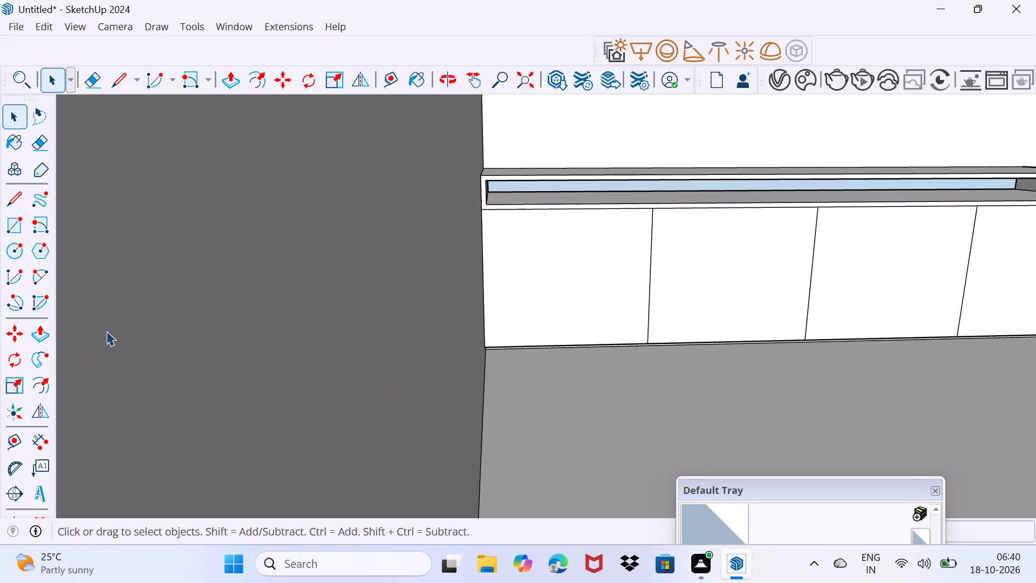
{"action": "left_click", "coordinate": [44, 393]}
{"action": "left_click", "coordinate": [492, 307]}
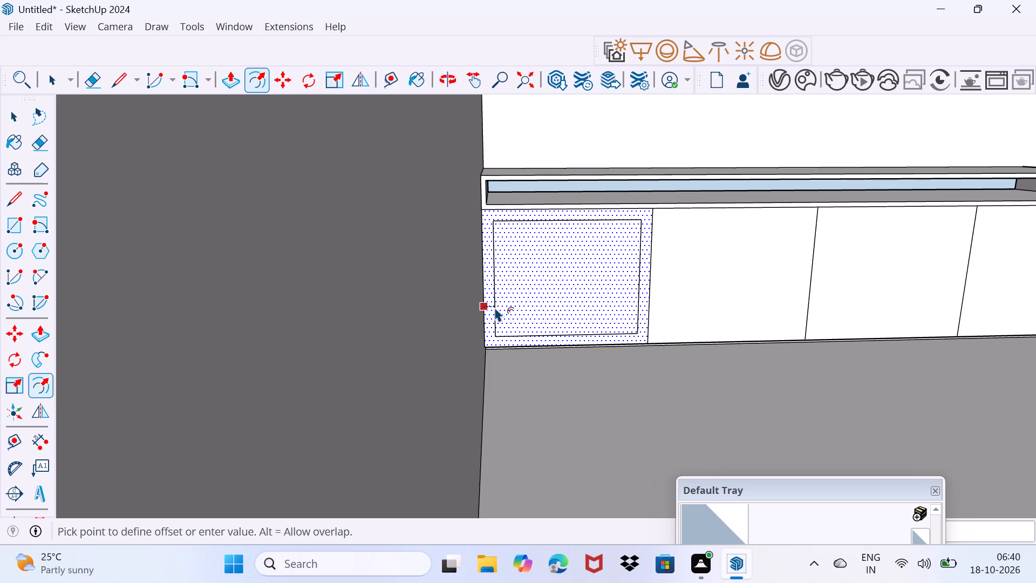
{"action": "key", "text": "0"}
{"action": "key", "text": "period"}
{"action": "type", "text": "7\""}
{"action": "key", "text": "Return"}
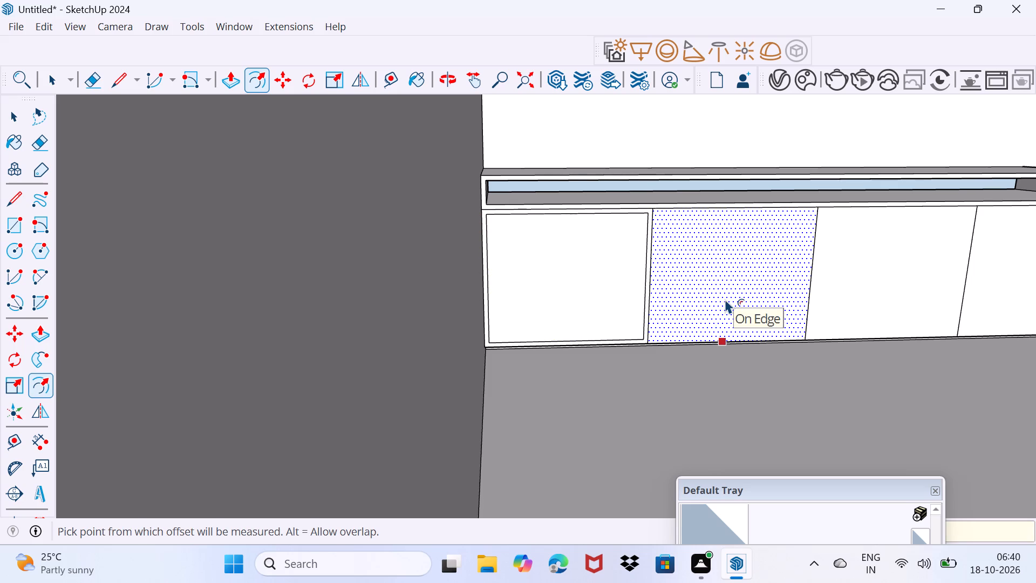
Repeat the 0.7" inward offset on the other three door panels.
{"action": "left_click", "coordinate": [725, 299]}
{"action": "left_click", "coordinate": [725, 299]}
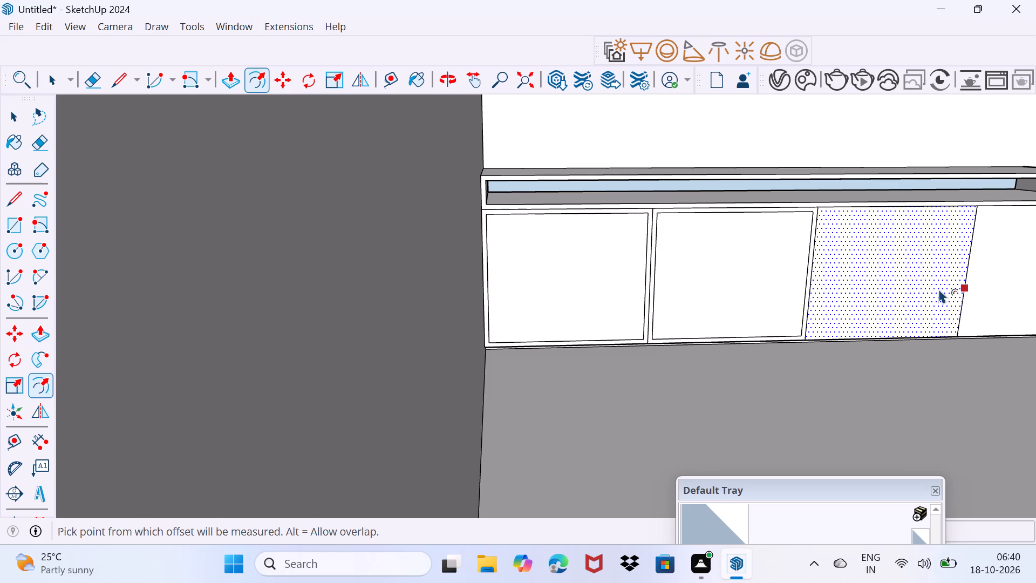
{"action": "double_click", "coordinate": [939, 289]}
{"action": "scroll", "coordinate": [939, 289], "scroll_direction": "down", "scroll_amount": 2}
{"action": "scroll", "coordinate": [939, 289], "scroll_direction": "up", "scroll_amount": 4}
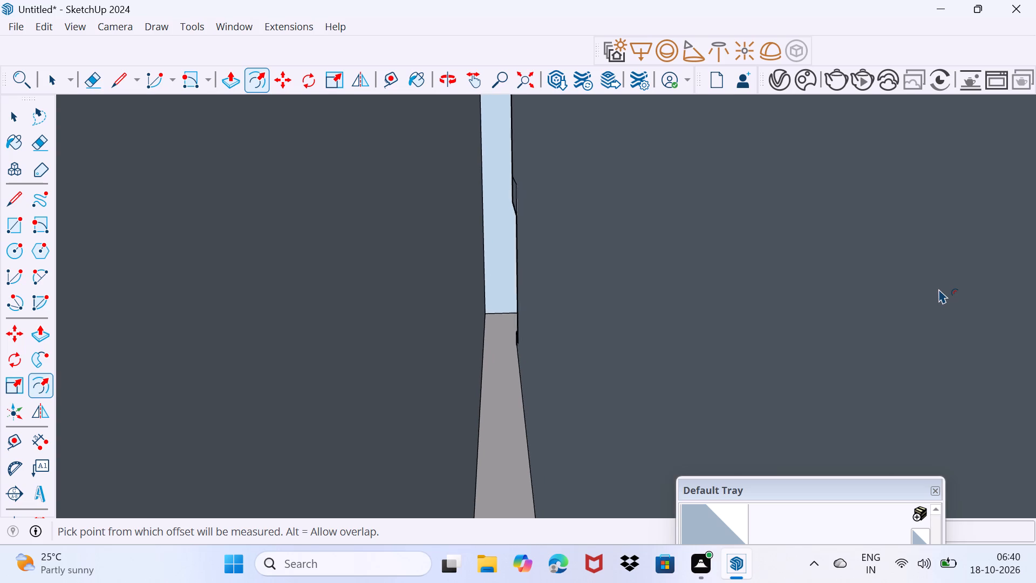
{"action": "scroll", "coordinate": [939, 289], "scroll_direction": "up", "scroll_amount": 3}
{"action": "left_click", "coordinate": [516, 83]}
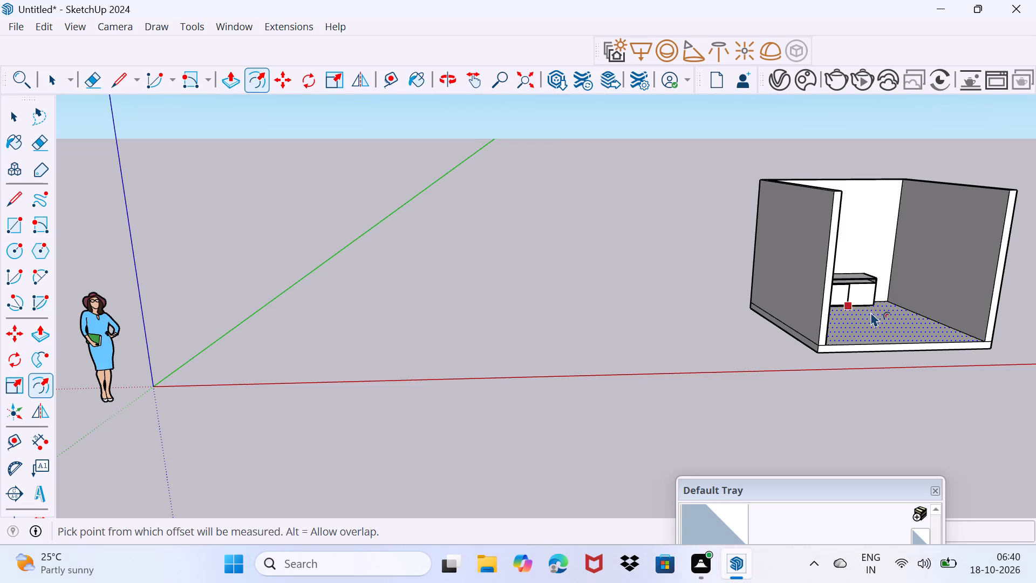
{"action": "scroll", "coordinate": [871, 311], "scroll_direction": "up", "scroll_amount": 18}
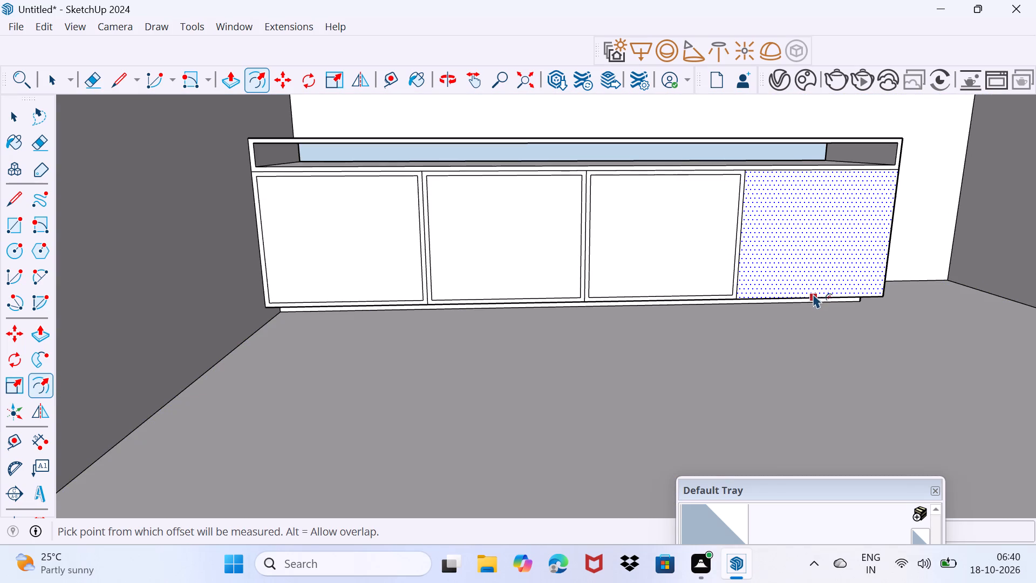
{"action": "double_click", "coordinate": [813, 284]}
{"action": "scroll", "coordinate": [725, 260], "scroll_direction": "up", "scroll_amount": 4}
{"action": "key", "text": "space"}
{"action": "key", "text": "Escape"}
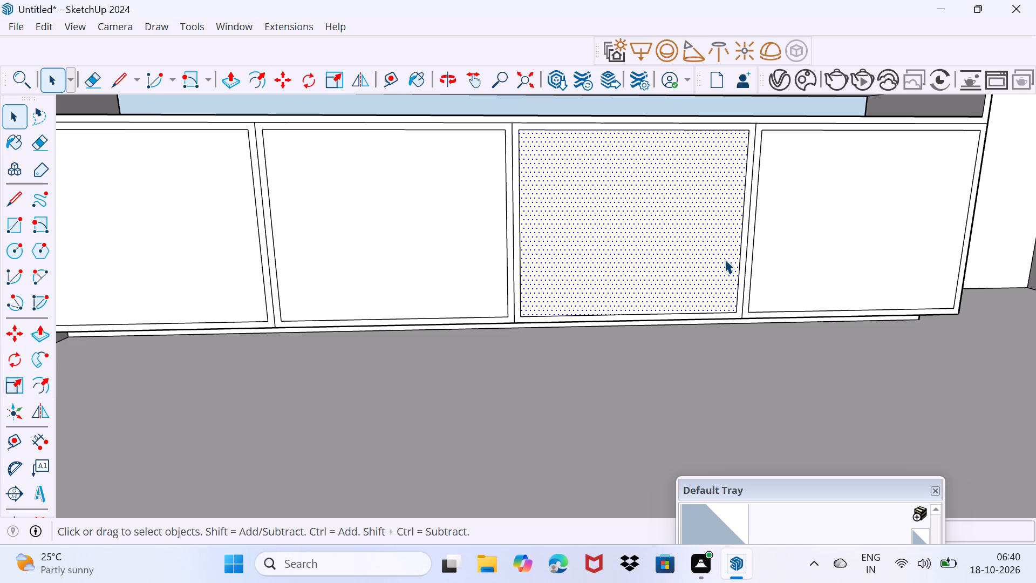
{"action": "key", "text": "Escape"}
Erase the three vertical divider lines between the inset door outlines so the frame becomes one face.
{"action": "left_click_drag", "start_coordinate": [721, 262], "coordinate": [725, 249]}
{"action": "key", "text": "e"}
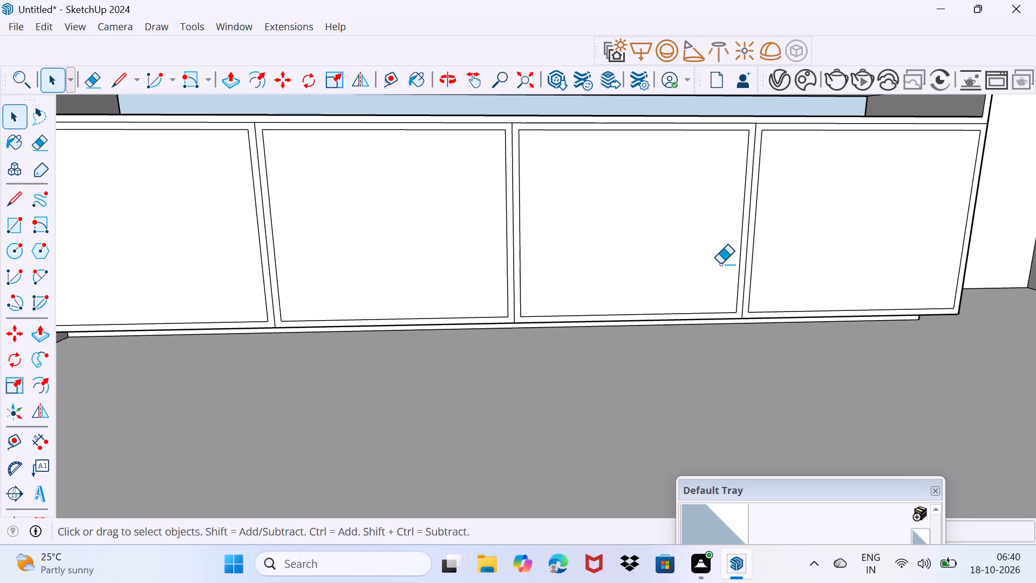
{"action": "scroll", "coordinate": [739, 272], "scroll_direction": "up", "scroll_amount": 4}
{"action": "left_click", "coordinate": [746, 270]}
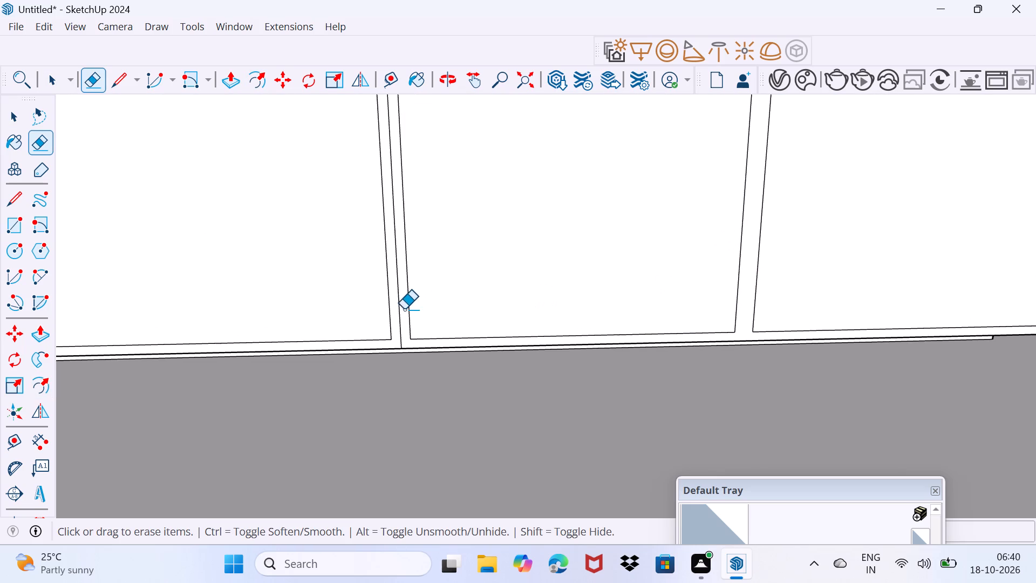
{"action": "left_click", "coordinate": [397, 315]}
{"action": "scroll", "coordinate": [403, 311], "scroll_direction": "down", "scroll_amount": 2}
{"action": "left_click", "coordinate": [399, 311]}
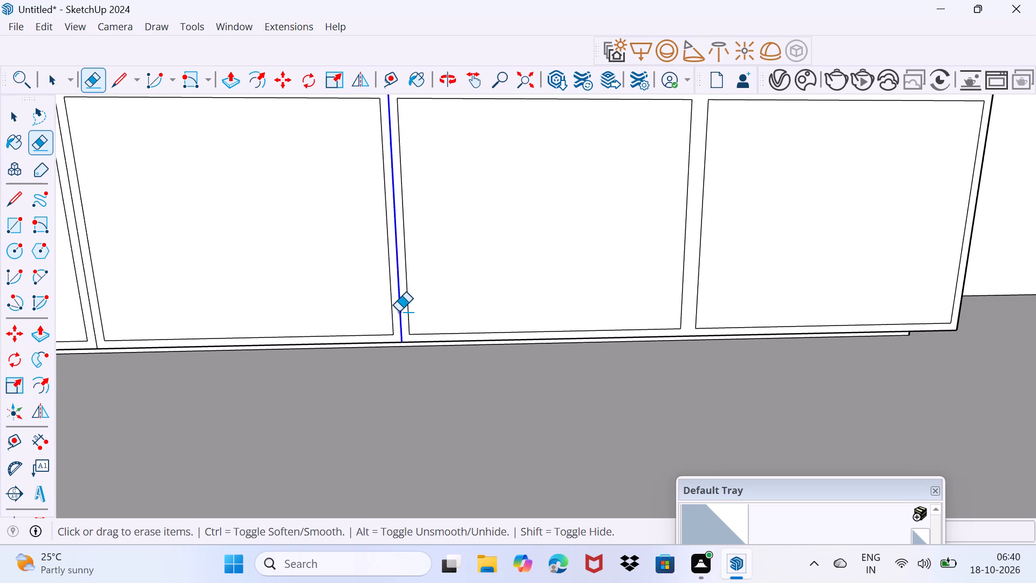
{"action": "scroll", "coordinate": [427, 315], "scroll_direction": "down", "scroll_amount": 5}
{"action": "middle_click_drag", "start_coordinate": [261, 318], "coordinate": [662, 279]}
{"action": "scroll", "coordinate": [621, 279], "scroll_direction": "up", "scroll_amount": 4}
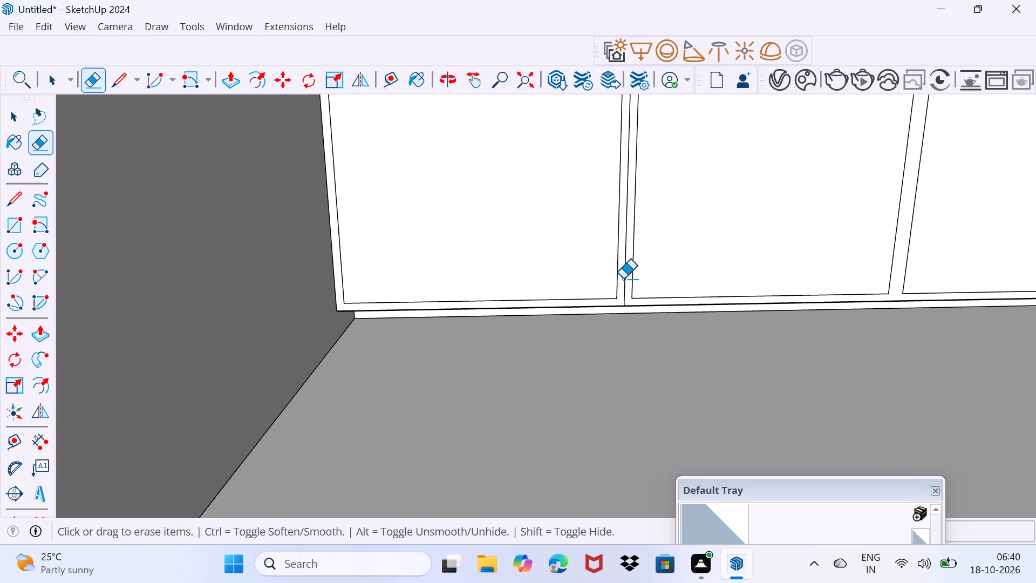
{"action": "left_click", "coordinate": [623, 279]}
{"action": "key", "text": "space"}
Extrude each of the four inset door faces by 0.5" with Push/Pull.
{"action": "scroll", "coordinate": [479, 240], "scroll_direction": "down", "scroll_amount": 4}
{"action": "left_click", "coordinate": [480, 227]}
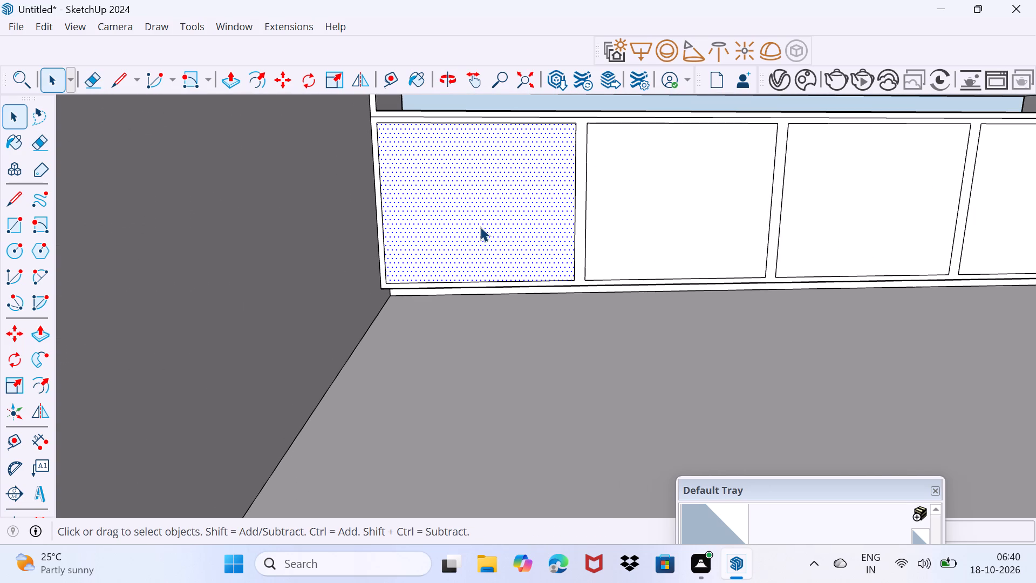
{"action": "key", "text": "p"}
{"action": "left_click", "coordinate": [480, 227]}
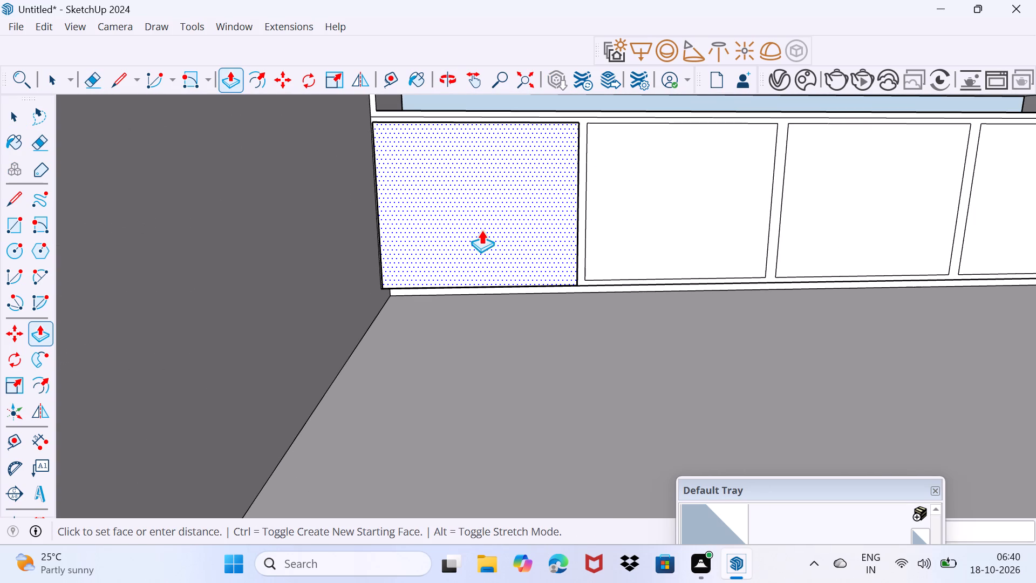
{"action": "type", "text": "0.5\""}
{"action": "key", "text": "Return"}
{"action": "double_click", "coordinate": [679, 225]}
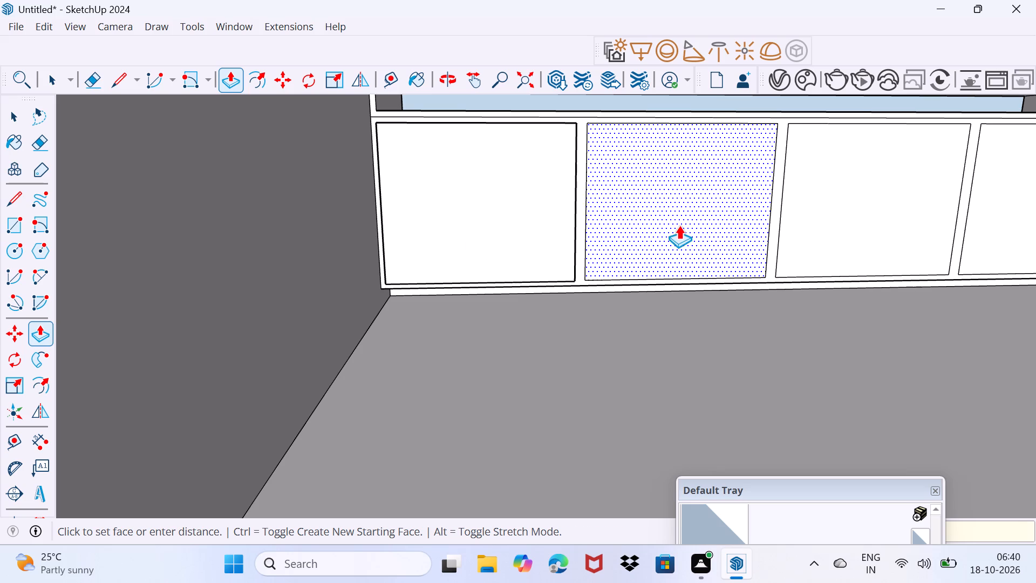
{"action": "double_click", "coordinate": [871, 223]}
{"action": "double_click", "coordinate": [990, 222]}
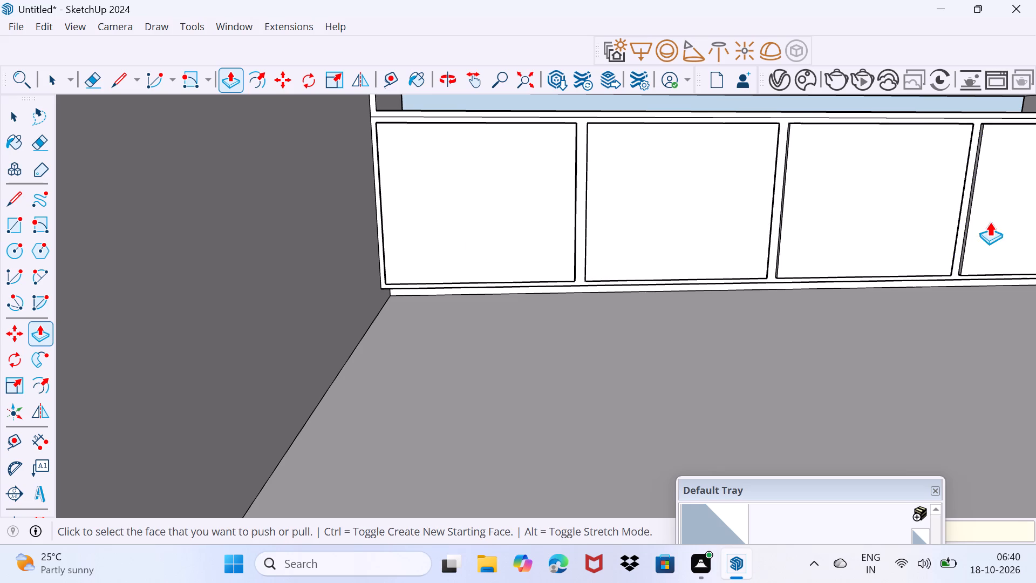
{"action": "scroll", "coordinate": [966, 227], "scroll_direction": "down", "scroll_amount": 5}
{"action": "key", "text": "space"}
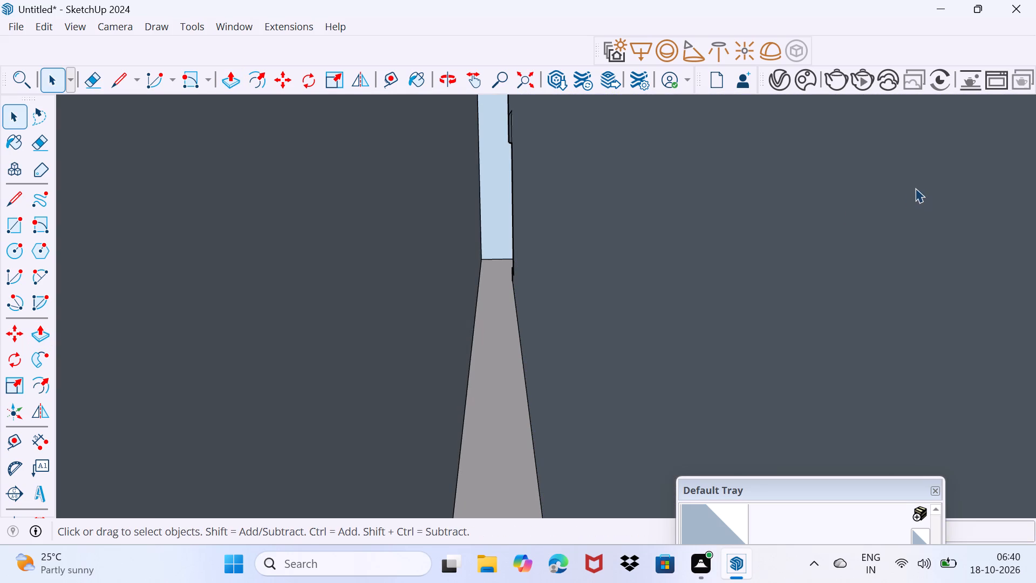
Paint the frame around the doors and the open shelf's front frame with the dark brown material from the Wood collection.
{"action": "left_click", "coordinate": [523, 77]}
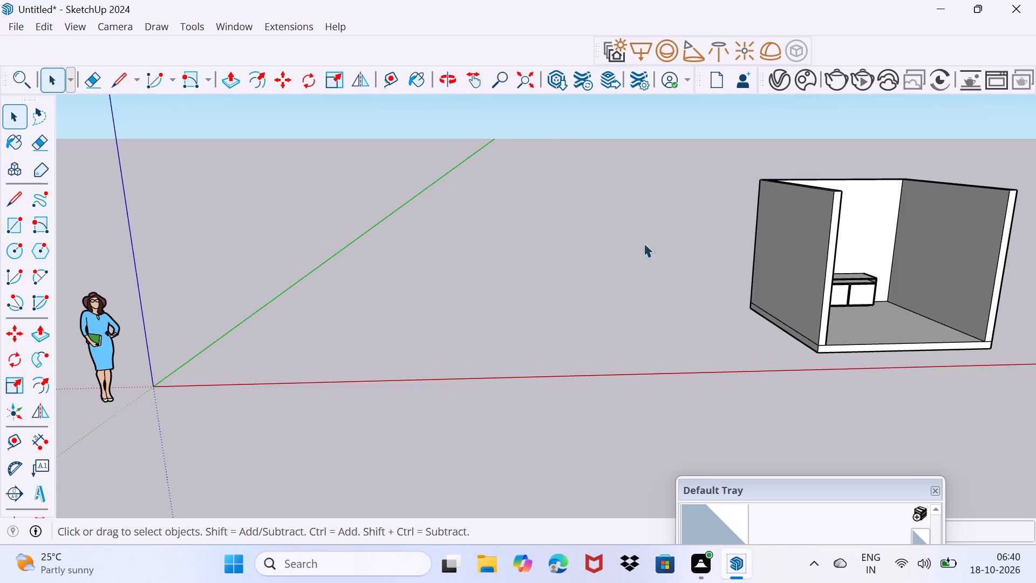
{"action": "scroll", "coordinate": [900, 284], "scroll_direction": "up", "scroll_amount": 10}
{"action": "middle_click_drag", "start_coordinate": [824, 306], "coordinate": [755, 281]}
{"action": "left_click_drag", "start_coordinate": [799, 482], "coordinate": [924, 233]}
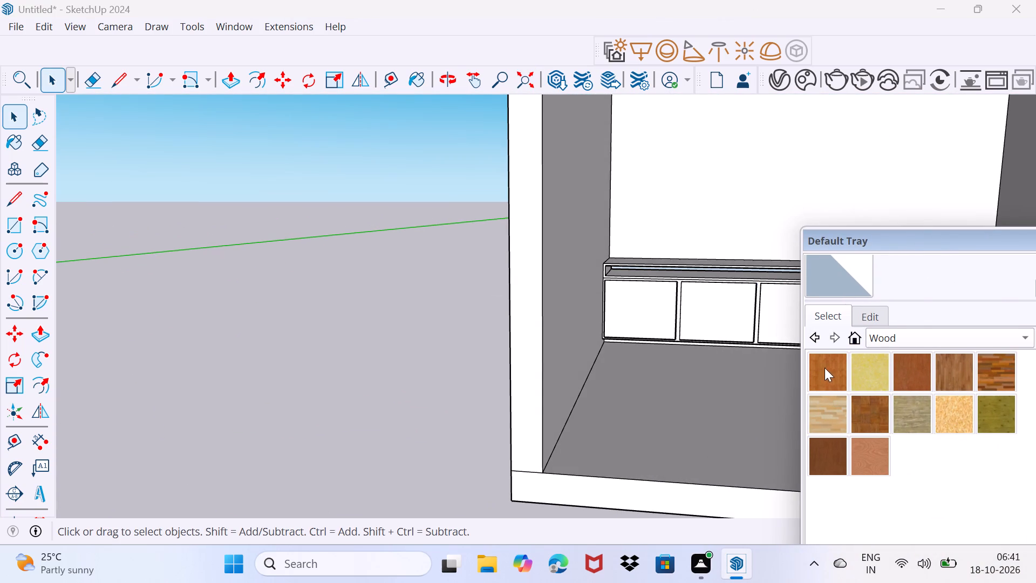
{"action": "left_click_drag", "start_coordinate": [831, 455], "coordinate": [833, 450]}
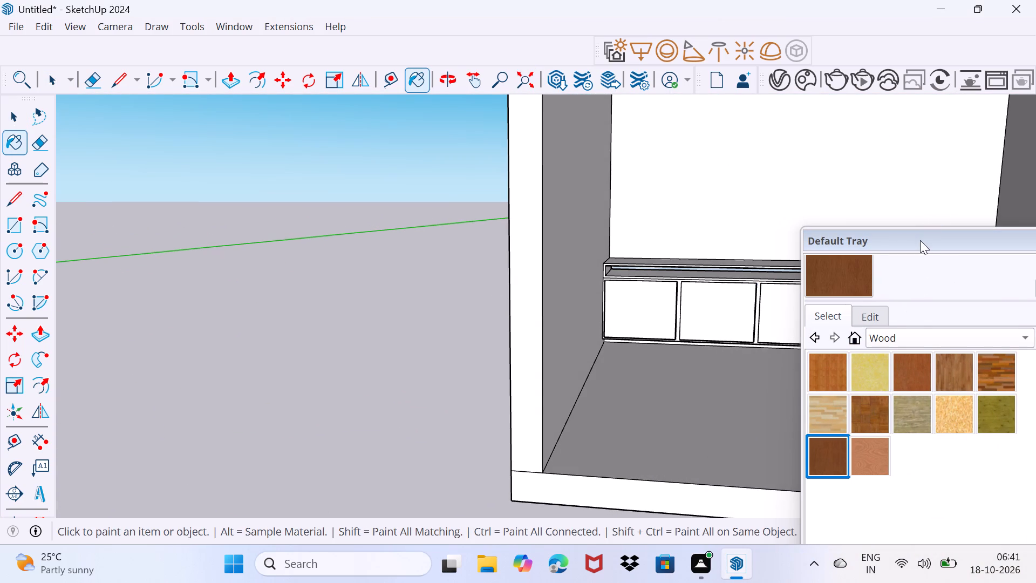
{"action": "left_click_drag", "start_coordinate": [920, 240], "coordinate": [746, 541]}
{"action": "scroll", "coordinate": [855, 329], "scroll_direction": "up", "scroll_amount": 11}
{"action": "middle_click_drag", "start_coordinate": [840, 378], "coordinate": [844, 357]}
{"action": "left_click", "coordinate": [814, 330]}
{"action": "middle_click_drag", "start_coordinate": [782, 243], "coordinate": [819, 323]}
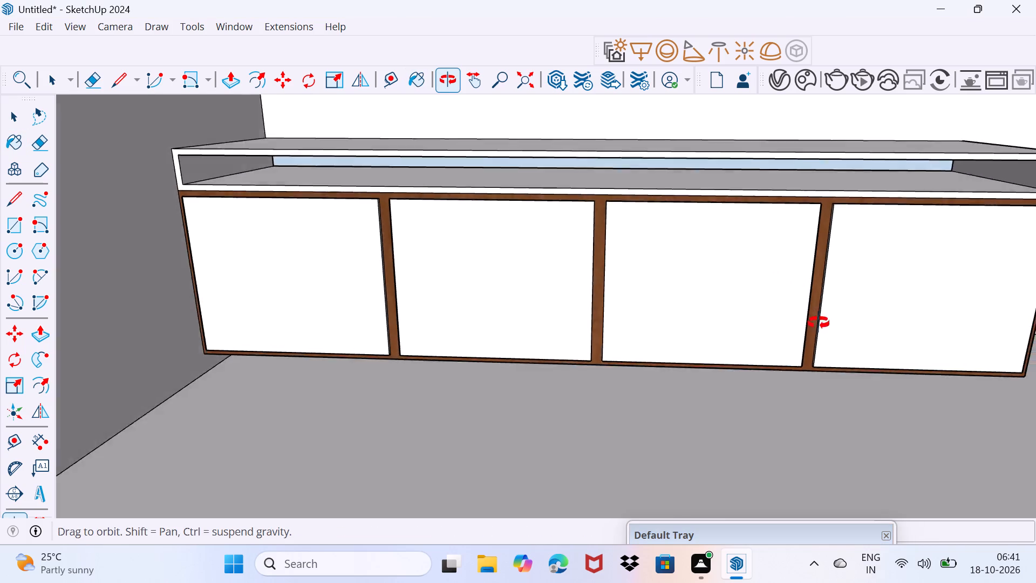
{"action": "middle_click_drag", "start_coordinate": [819, 323], "coordinate": [820, 326]}
{"action": "scroll", "coordinate": [758, 204], "scroll_direction": "up", "scroll_amount": 5}
{"action": "left_click", "coordinate": [758, 196]}
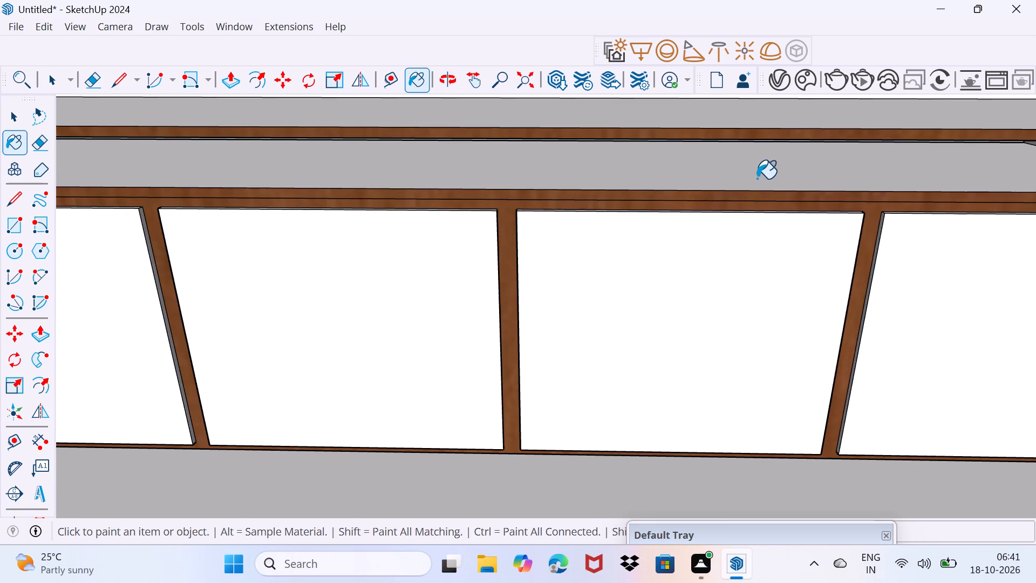
Paint the open shelf's interior floor, ceiling and back with the same dark brown wood.
{"action": "left_click", "coordinate": [757, 179]}
{"action": "middle_click_drag", "start_coordinate": [748, 176], "coordinate": [778, 100]}
{"action": "left_click", "coordinate": [734, 135]}
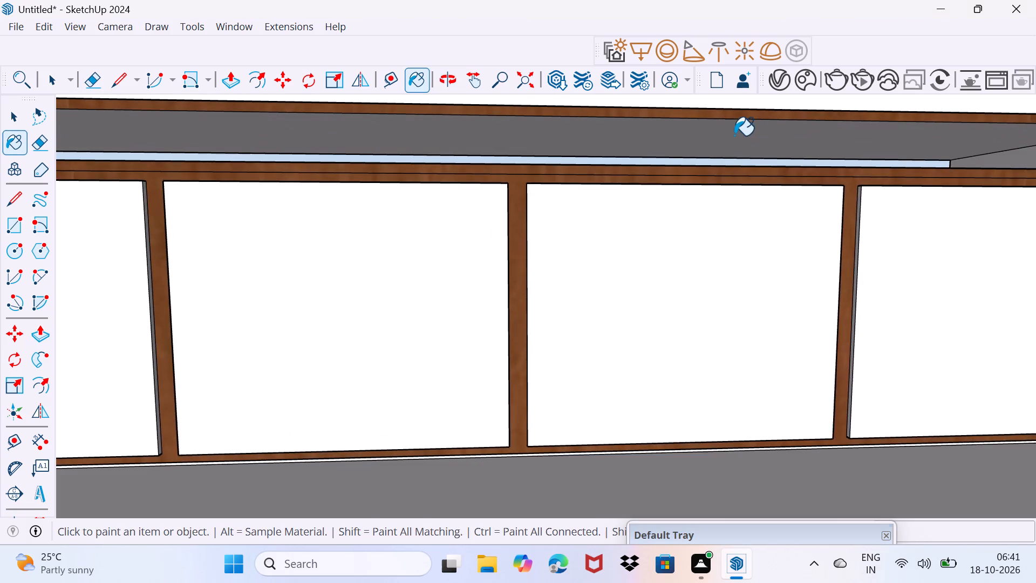
{"action": "scroll", "coordinate": [703, 148], "scroll_direction": "up", "scroll_amount": 8}
{"action": "middle_click_drag", "start_coordinate": [683, 172], "coordinate": [690, 189]}
{"action": "left_click", "coordinate": [687, 198]}
Paint the open shelf's inner right and left sides with the same dark brown wood.
{"action": "middle_click_drag", "start_coordinate": [669, 197], "coordinate": [675, 204]}
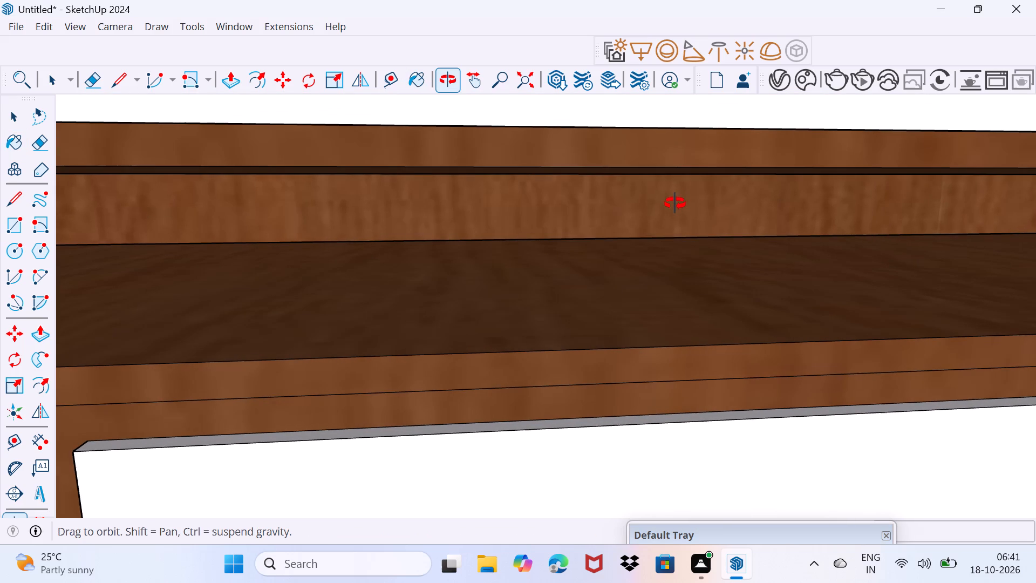
{"action": "middle_click_drag", "start_coordinate": [675, 204], "coordinate": [221, 189]}
{"action": "left_click", "coordinate": [826, 208]}
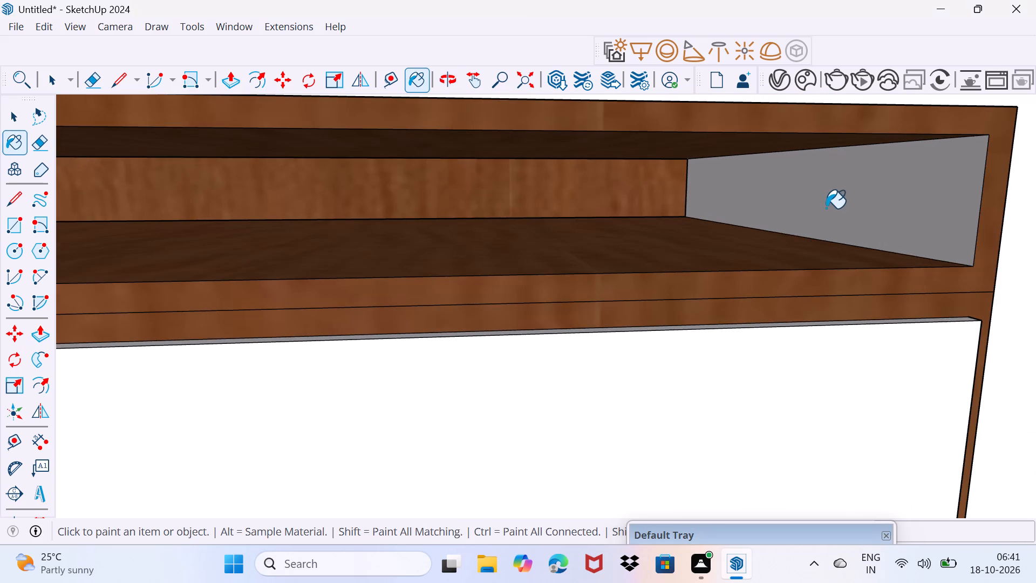
{"action": "scroll", "coordinate": [821, 210], "scroll_direction": "down", "scroll_amount": 11}
{"action": "scroll", "coordinate": [430, 243], "scroll_direction": "down", "scroll_amount": 4}
{"action": "middle_click_drag", "start_coordinate": [430, 243], "coordinate": [932, 260]}
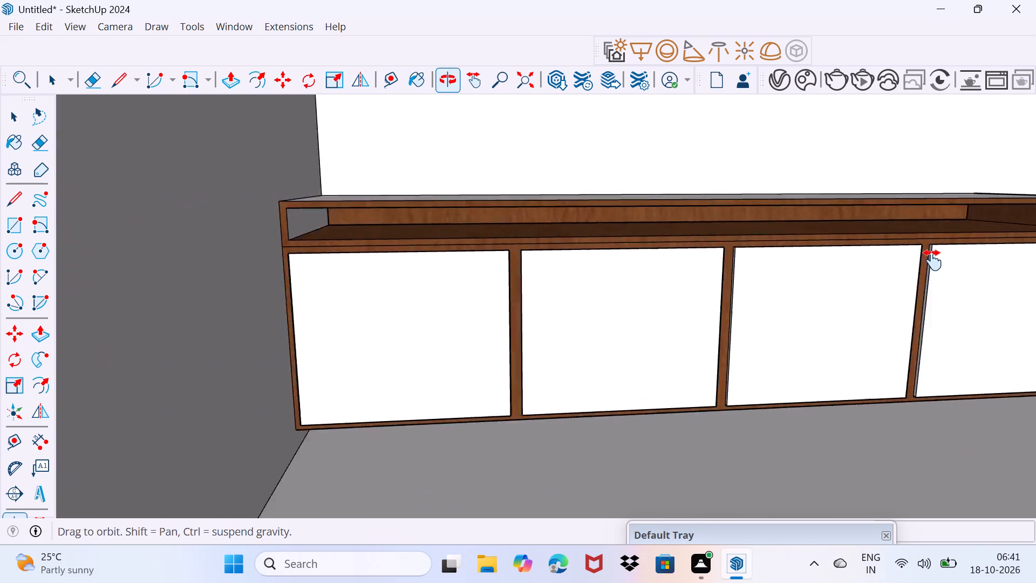
{"action": "middle_click_drag", "start_coordinate": [932, 260], "coordinate": [969, 273]}
{"action": "scroll", "coordinate": [478, 296], "scroll_direction": "up", "scroll_amount": 5}
{"action": "middle_click_drag", "start_coordinate": [475, 280], "coordinate": [414, 263]}
{"action": "left_click", "coordinate": [426, 241]}
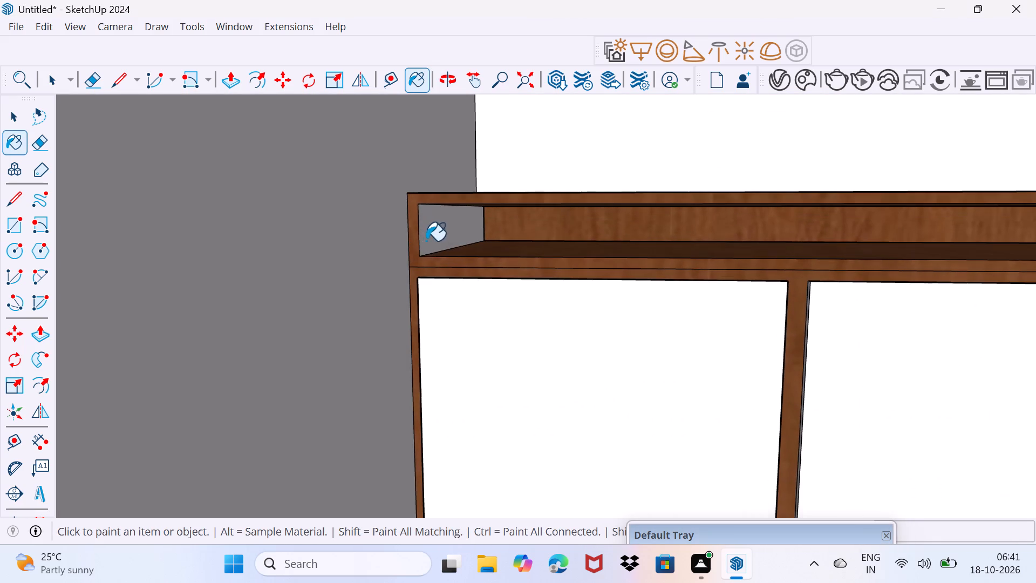
Paint the recessed base's front face and the cabinet's underside above it with the same dark brown wood.
{"action": "scroll", "coordinate": [429, 239], "scroll_direction": "down", "scroll_amount": 11}
{"action": "middle_click_drag", "start_coordinate": [516, 402], "coordinate": [526, 322], "text": "shift"}
{"action": "scroll", "coordinate": [490, 307], "scroll_direction": "up", "scroll_amount": 6}
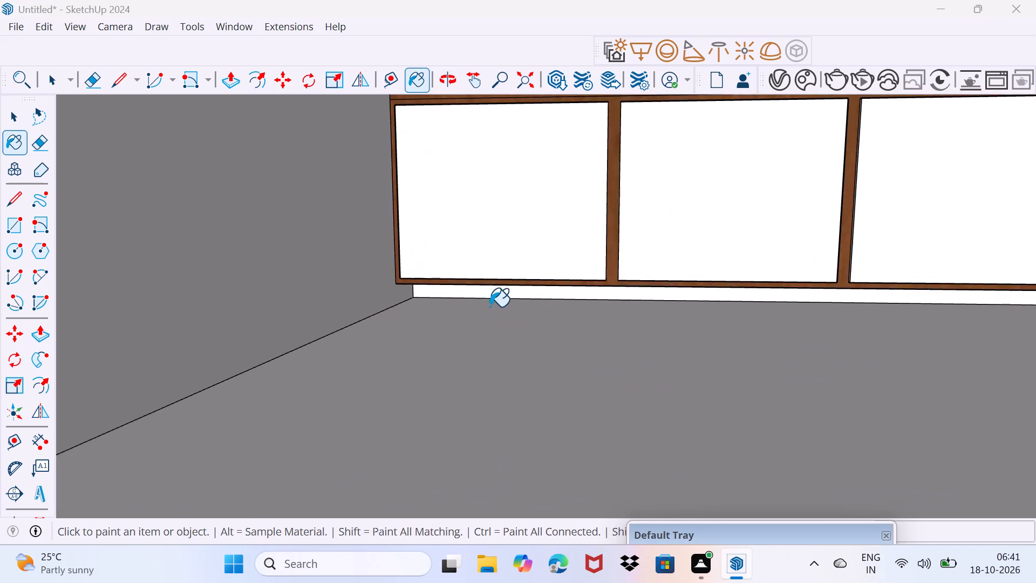
{"action": "scroll", "coordinate": [490, 307], "scroll_direction": "up", "scroll_amount": 6}
{"action": "middle_click_drag", "start_coordinate": [487, 309], "coordinate": [521, 291]}
{"action": "scroll", "coordinate": [521, 291], "scroll_direction": "up", "scroll_amount": 4}
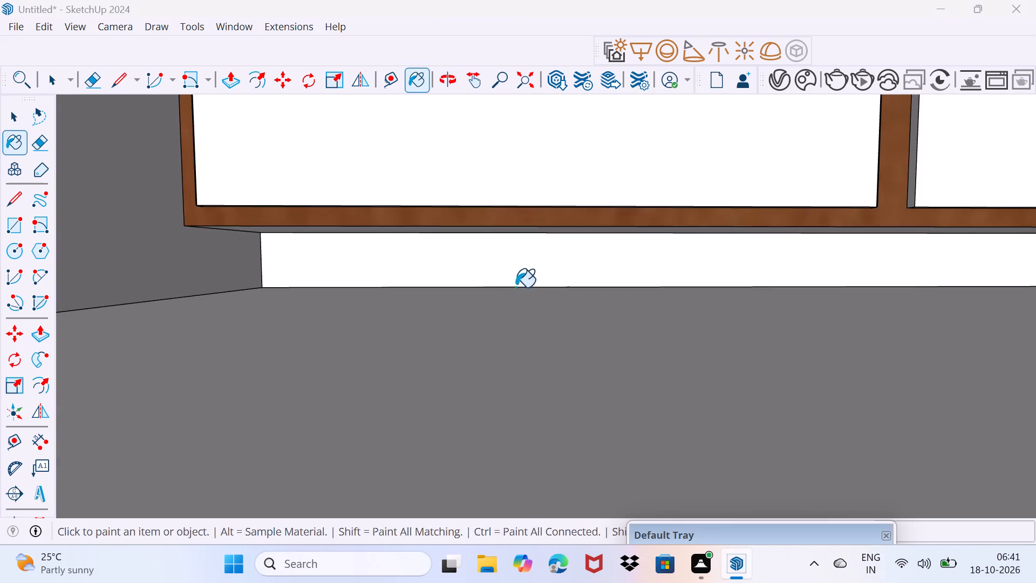
{"action": "middle_click_drag", "start_coordinate": [516, 283], "coordinate": [522, 270]}
{"action": "middle_click_drag", "start_coordinate": [522, 268], "coordinate": [522, 297]}
{"action": "left_click", "coordinate": [495, 208]}
{"action": "left_click", "coordinate": [502, 162]}
{"action": "scroll", "coordinate": [494, 164], "scroll_direction": "down", "scroll_amount": 5}
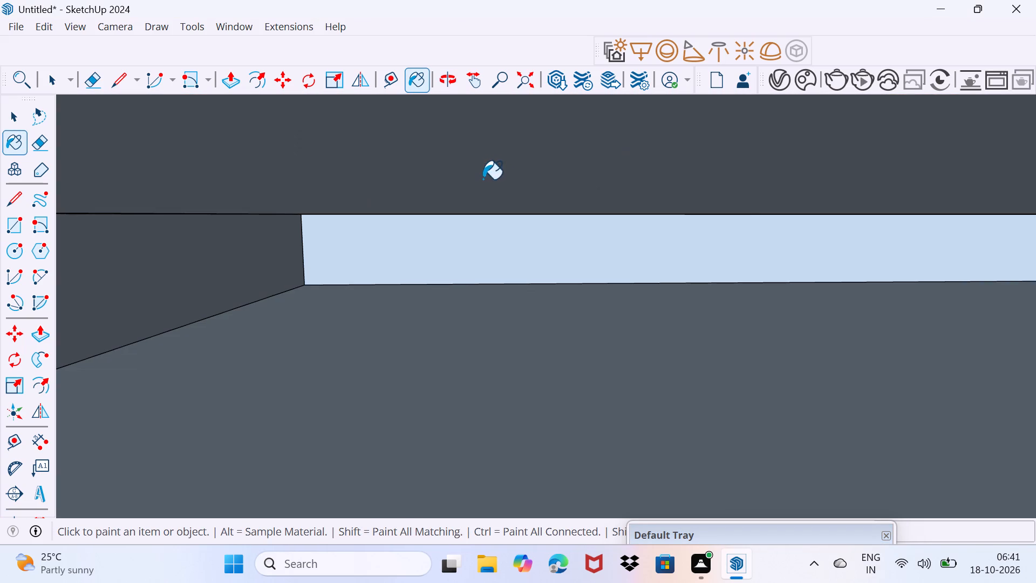
Paint the cabinet's top surface with the same dark brown wood.
{"action": "left_click", "coordinate": [526, 85]}
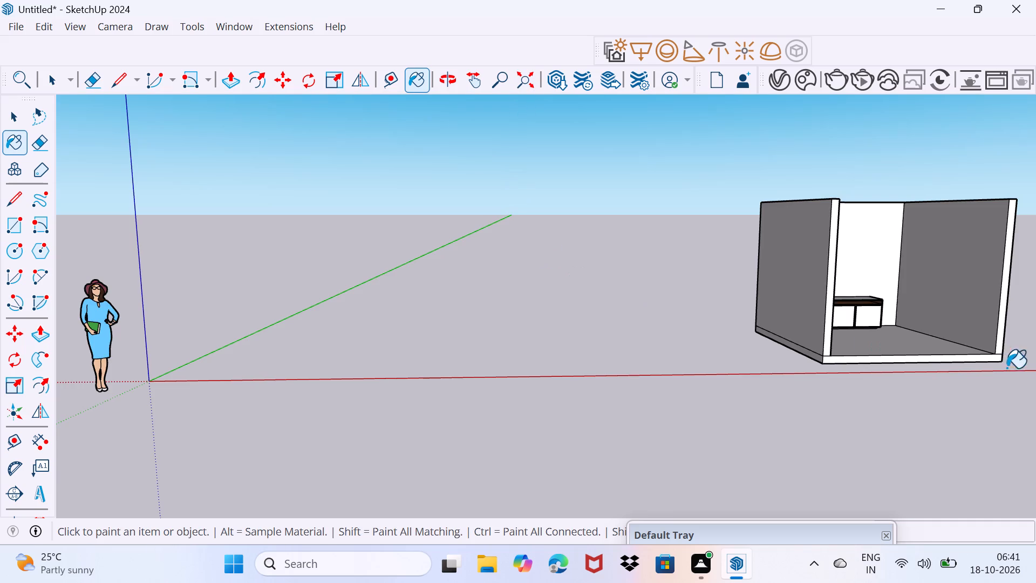
{"action": "middle_click_drag", "start_coordinate": [919, 333], "coordinate": [561, 423]}
{"action": "scroll", "coordinate": [516, 396], "scroll_direction": "up", "scroll_amount": 8}
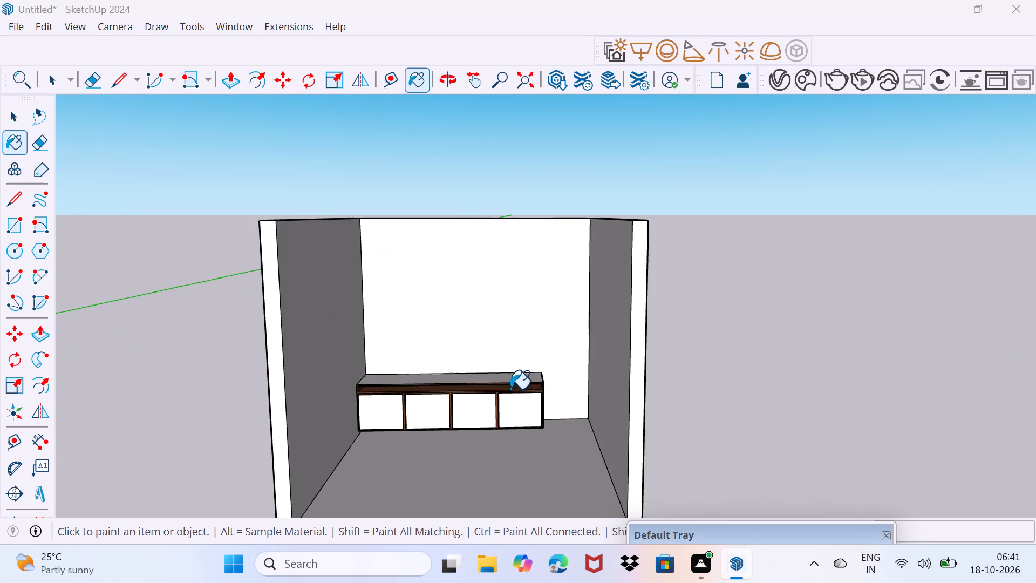
{"action": "scroll", "coordinate": [510, 389], "scroll_direction": "up", "scroll_amount": 3}
{"action": "left_click", "coordinate": [510, 373]}
{"action": "scroll", "coordinate": [513, 403], "scroll_direction": "up", "scroll_amount": 6}
{"action": "middle_click_drag", "start_coordinate": [527, 435], "coordinate": [527, 435]}
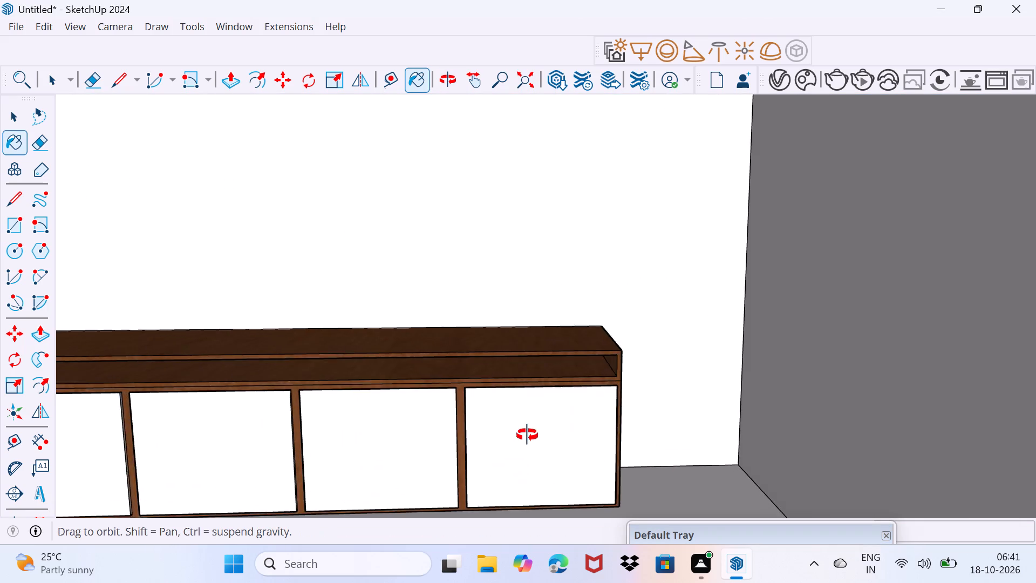
{"action": "middle_click_drag", "start_coordinate": [527, 435], "coordinate": [527, 490]}
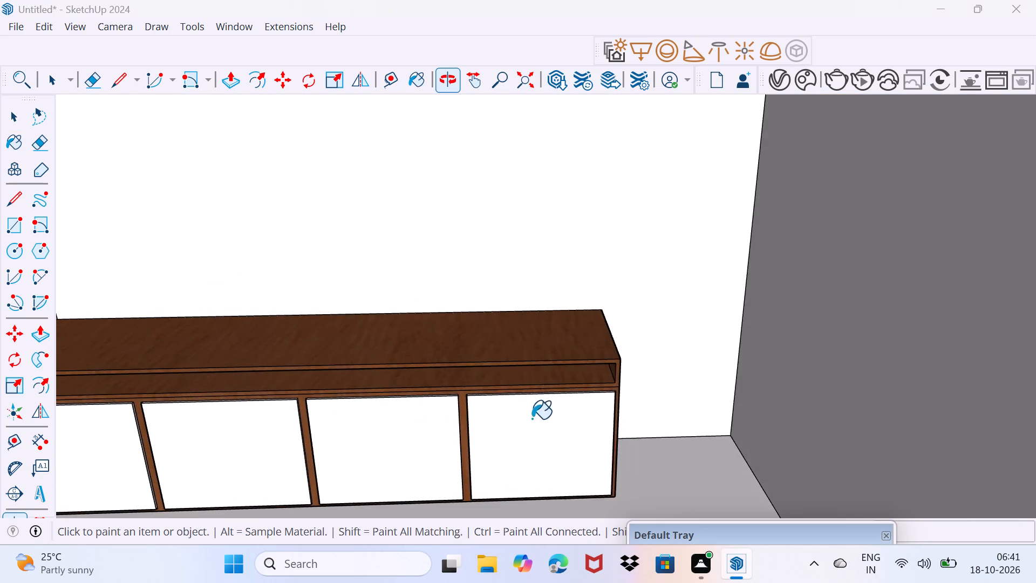
{"action": "scroll", "coordinate": [535, 396], "scroll_direction": "up", "scroll_amount": 11}
{"action": "middle_click_drag", "start_coordinate": [536, 395], "coordinate": [590, 393]}
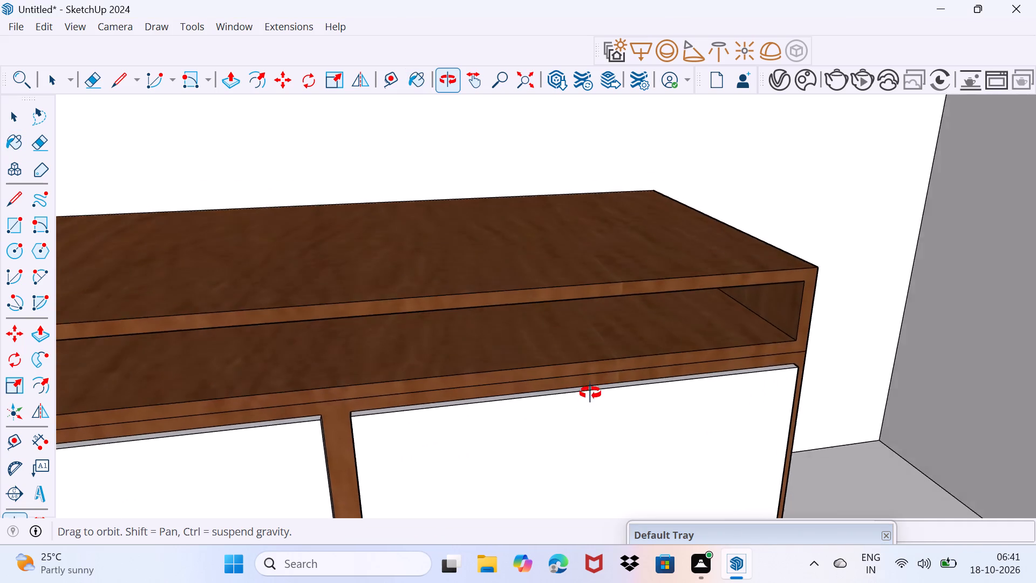
{"action": "middle_click_drag", "start_coordinate": [590, 393], "coordinate": [591, 391]}
{"action": "scroll", "coordinate": [591, 391], "scroll_direction": "down", "scroll_amount": 20}
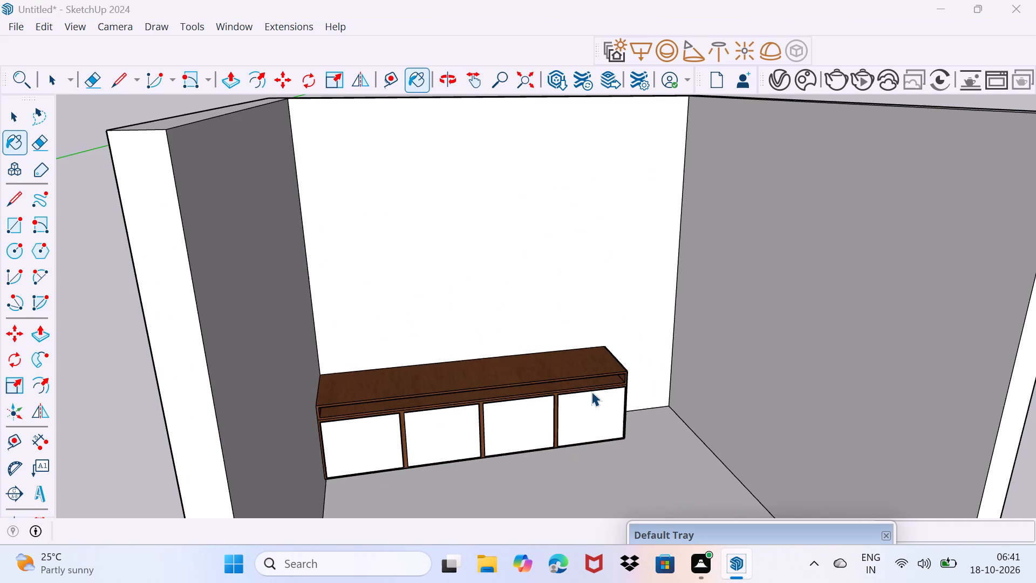
{"action": "key", "text": "space"}
Examine the painted cabinet and the free back-wall space beside it from several angles.
{"action": "scroll", "coordinate": [588, 404], "scroll_direction": "down", "scroll_amount": 4}
{"action": "middle_click_drag", "start_coordinate": [591, 430], "coordinate": [529, 409]}
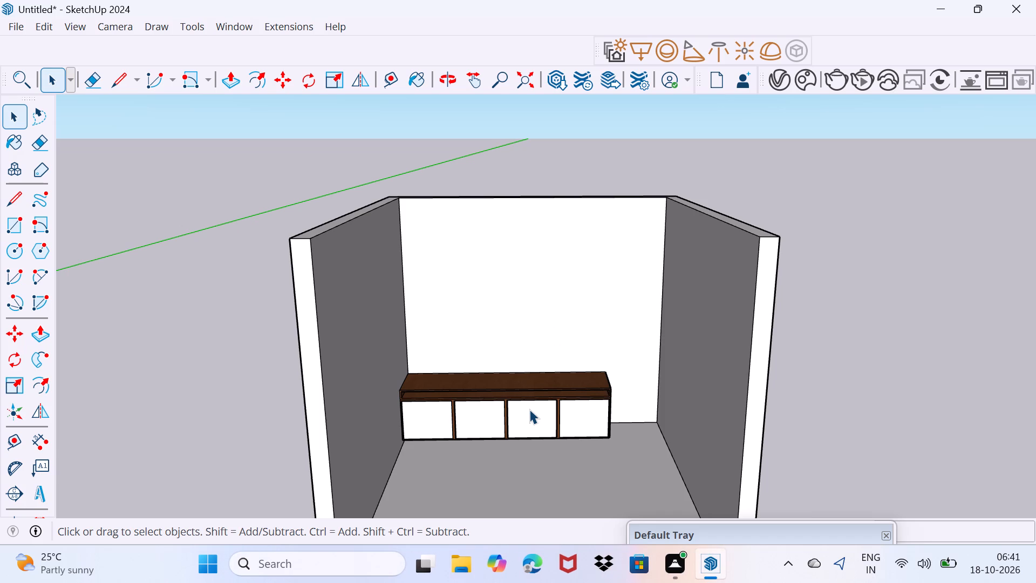
{"action": "scroll", "coordinate": [590, 335], "scroll_direction": "down", "scroll_amount": 1}
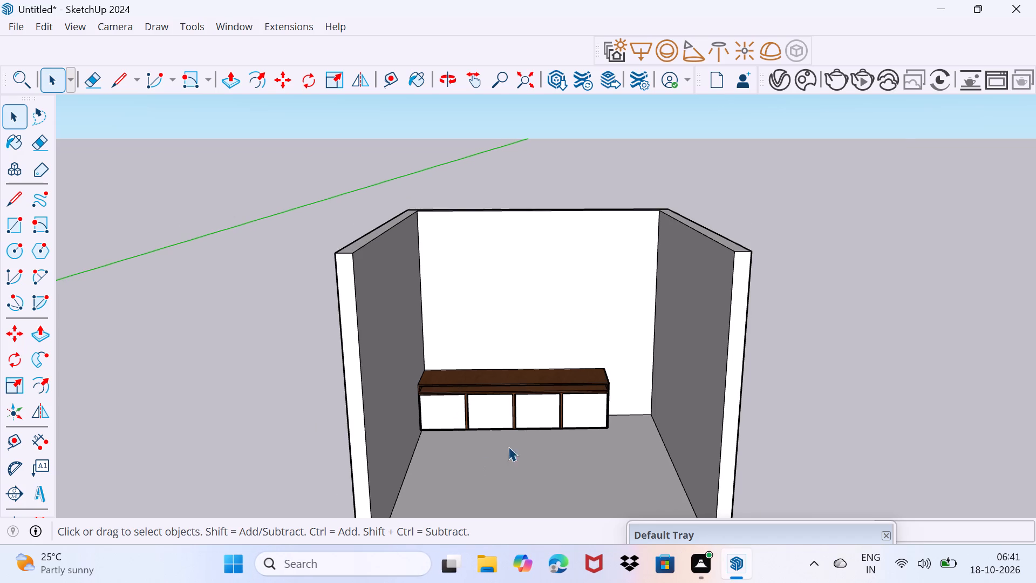
{"action": "scroll", "coordinate": [524, 445], "scroll_direction": "up", "scroll_amount": 9}
{"action": "scroll", "coordinate": [516, 397], "scroll_direction": "up", "scroll_amount": 10}
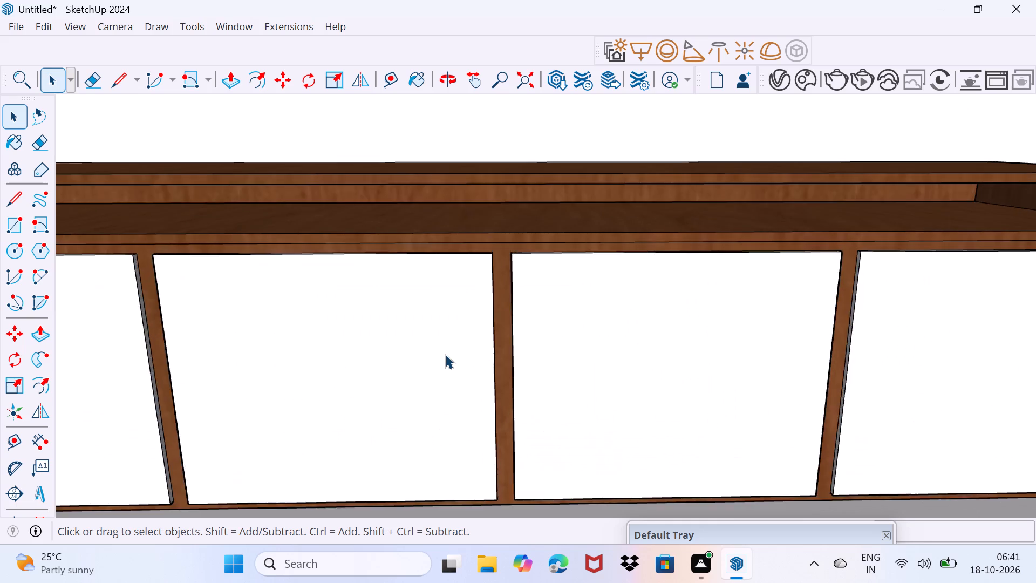
{"action": "scroll", "coordinate": [445, 354], "scroll_direction": "up", "scroll_amount": 5}
{"action": "scroll", "coordinate": [445, 354], "scroll_direction": "down", "scroll_amount": 20}
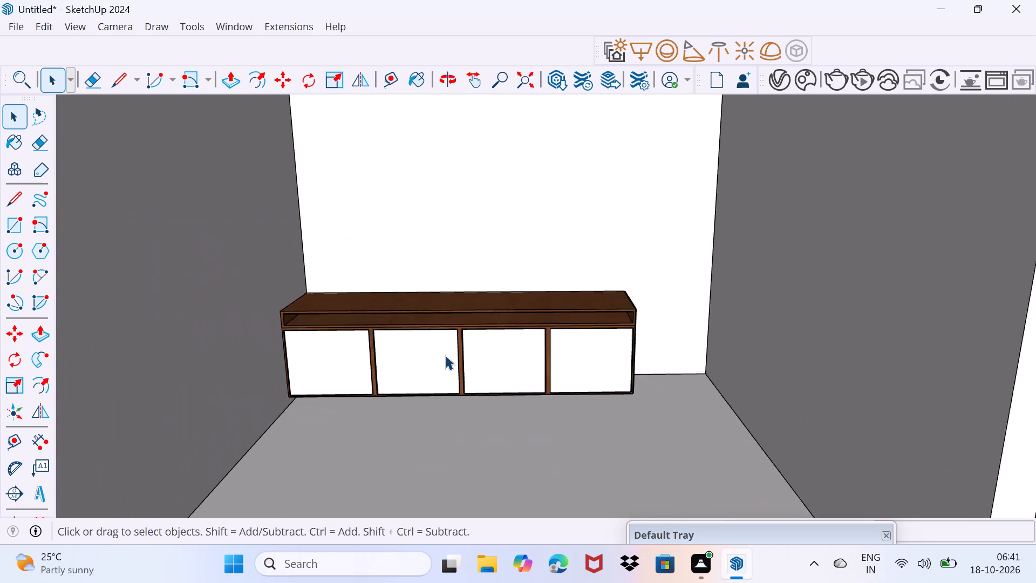
{"action": "scroll", "coordinate": [445, 355], "scroll_direction": "down", "scroll_amount": 8}
{"action": "middle_click_drag", "start_coordinate": [445, 357], "coordinate": [462, 335]}
{"action": "scroll", "coordinate": [507, 373], "scroll_direction": "up", "scroll_amount": 2}
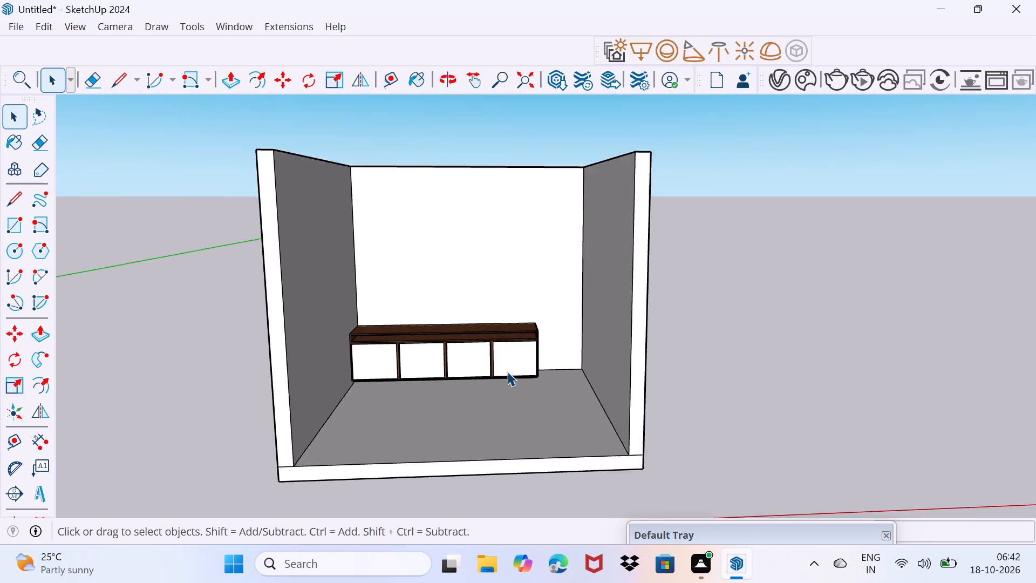
{"action": "scroll", "coordinate": [507, 371], "scroll_direction": "up", "scroll_amount": 3}
{"action": "middle_click_drag", "start_coordinate": [508, 349], "coordinate": [481, 304]}
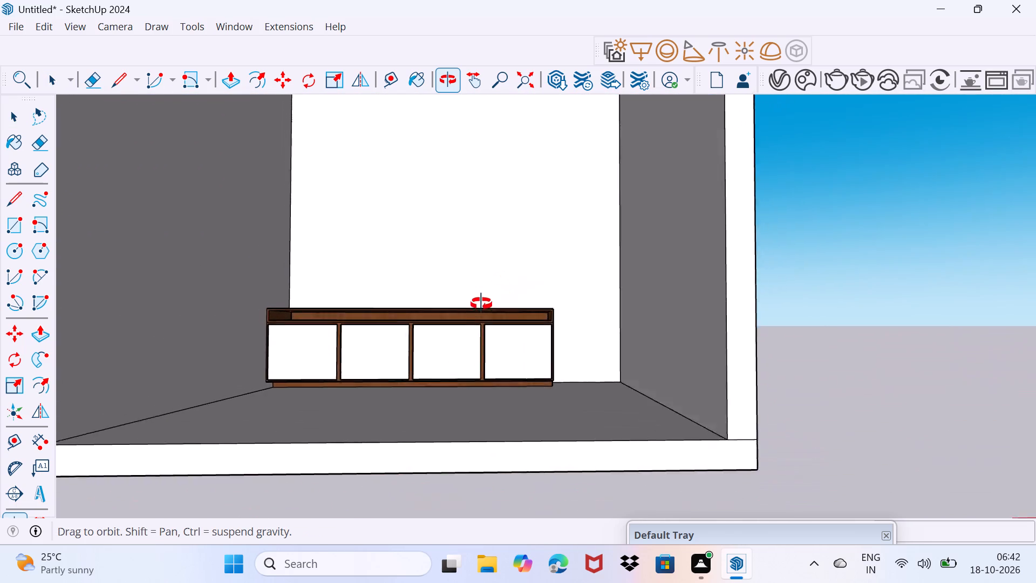
{"action": "middle_click_drag", "start_coordinate": [481, 304], "coordinate": [517, 340]}
{"action": "scroll", "coordinate": [588, 360], "scroll_direction": "up", "scroll_amount": 3}
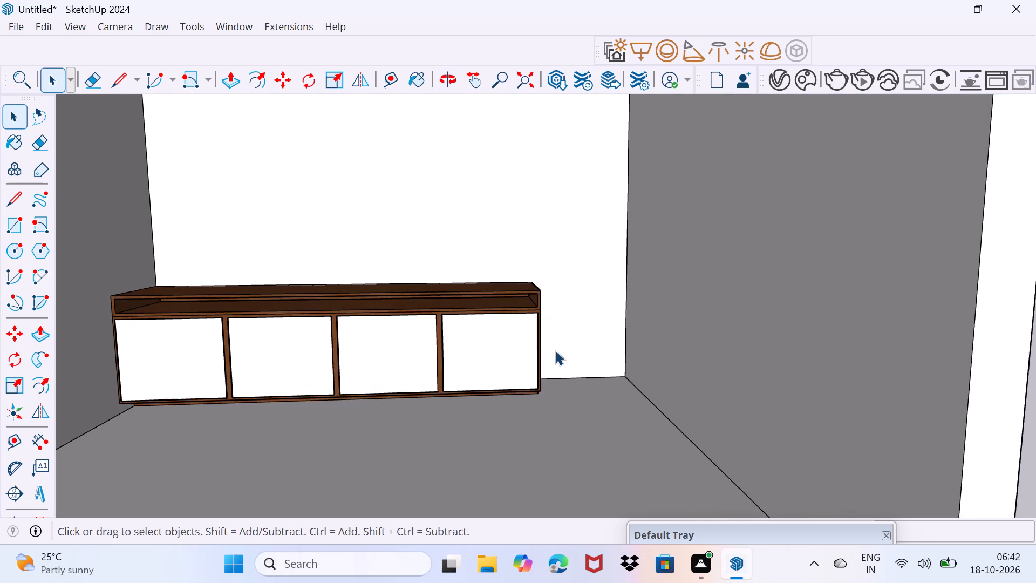
{"action": "middle_click_drag", "start_coordinate": [555, 350], "coordinate": [526, 372]}
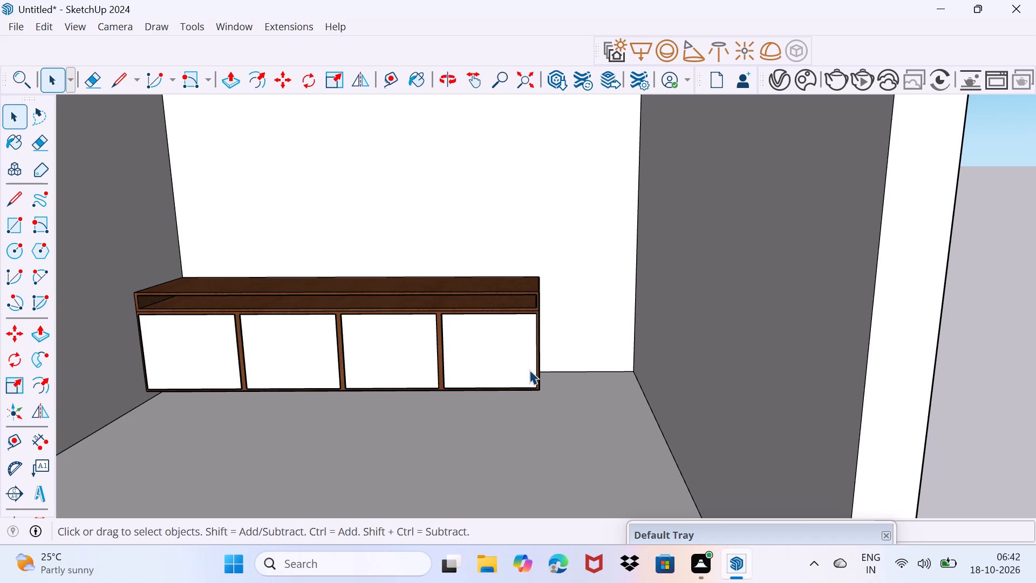
Outline a tall area on the back wall beside the cabinet: an 8' vertical line from its rear bottom corner, then across to the side wall.
{"action": "key", "text": "l"}
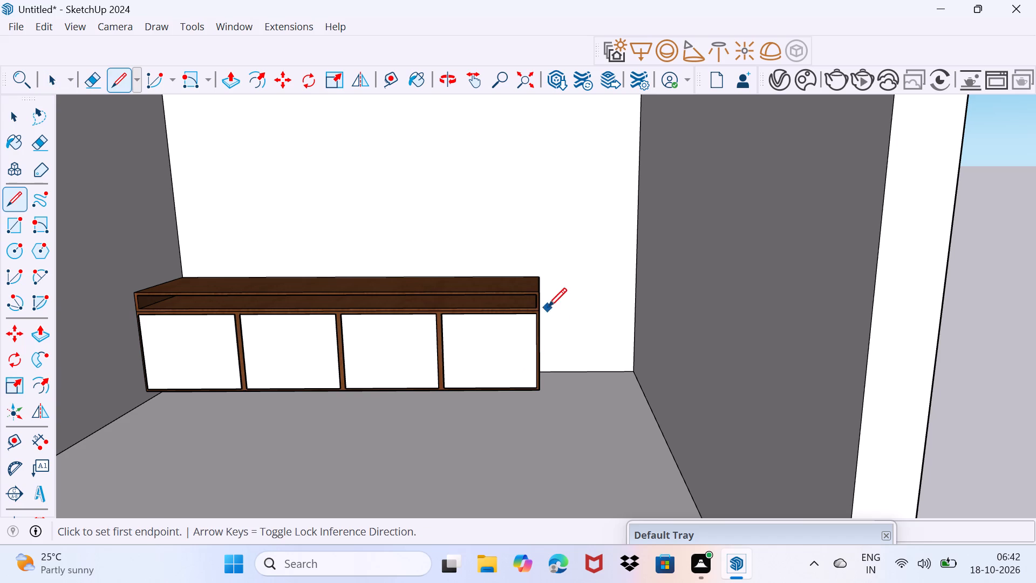
{"action": "middle_click_drag", "start_coordinate": [545, 369], "coordinate": [507, 376]}
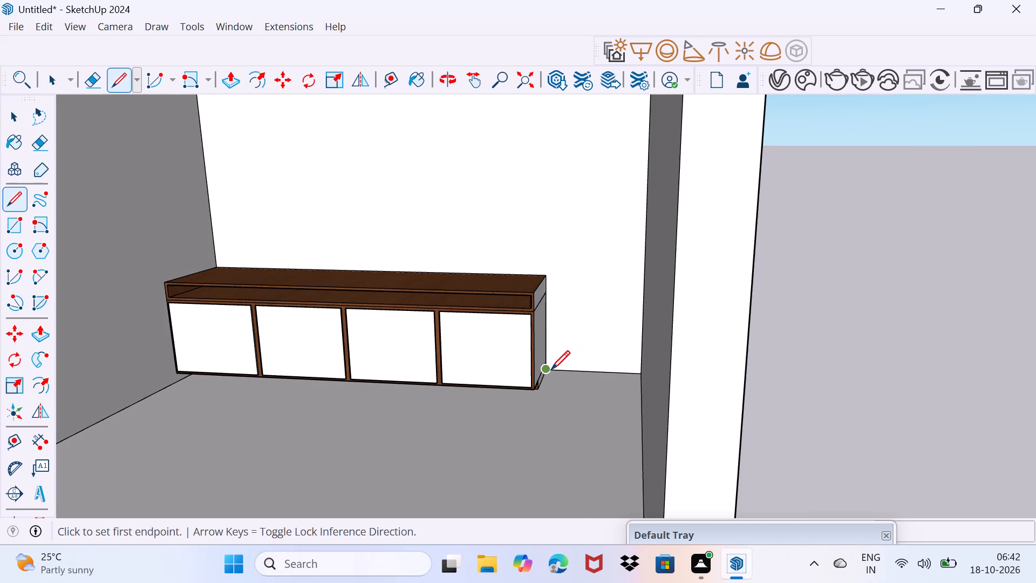
{"action": "left_click", "coordinate": [551, 369]}
{"action": "scroll", "coordinate": [564, 225], "scroll_direction": "down", "scroll_amount": 7}
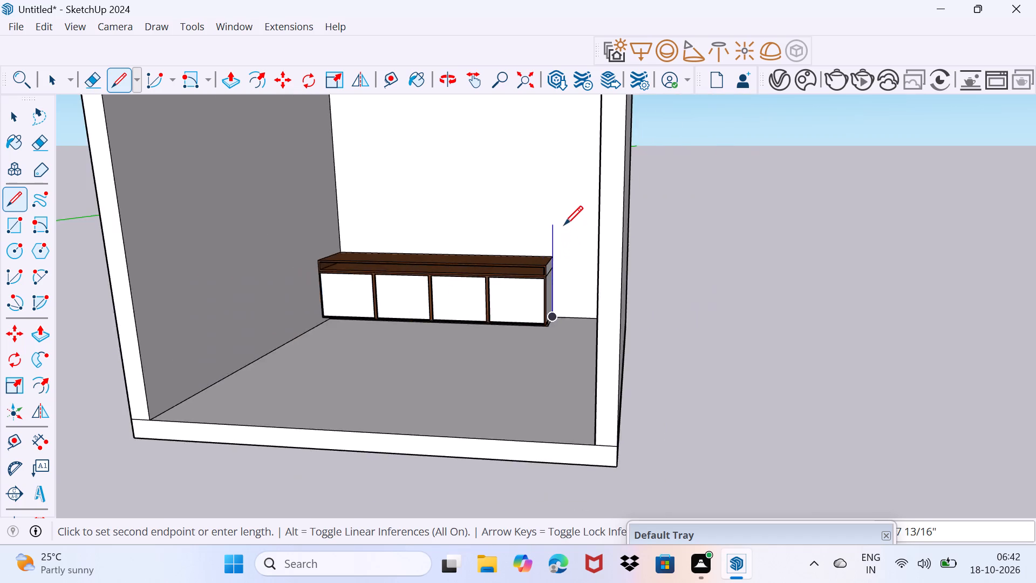
{"action": "scroll", "coordinate": [564, 225], "scroll_direction": "down", "scroll_amount": 2}
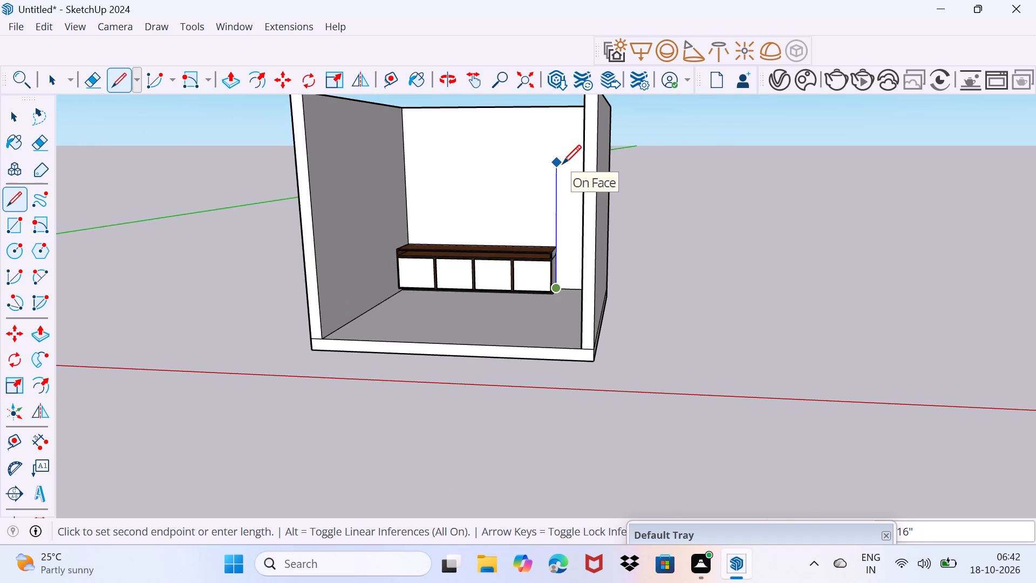
{"action": "type", "text": "8'"}
{"action": "key", "text": "Return"}
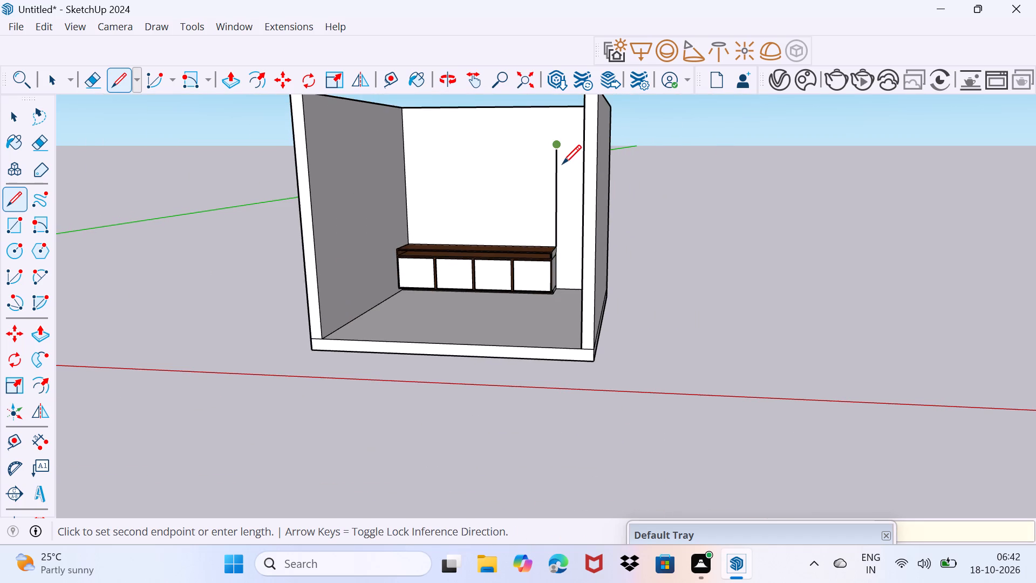
{"action": "middle_click_drag", "start_coordinate": [507, 170], "coordinate": [547, 178]}
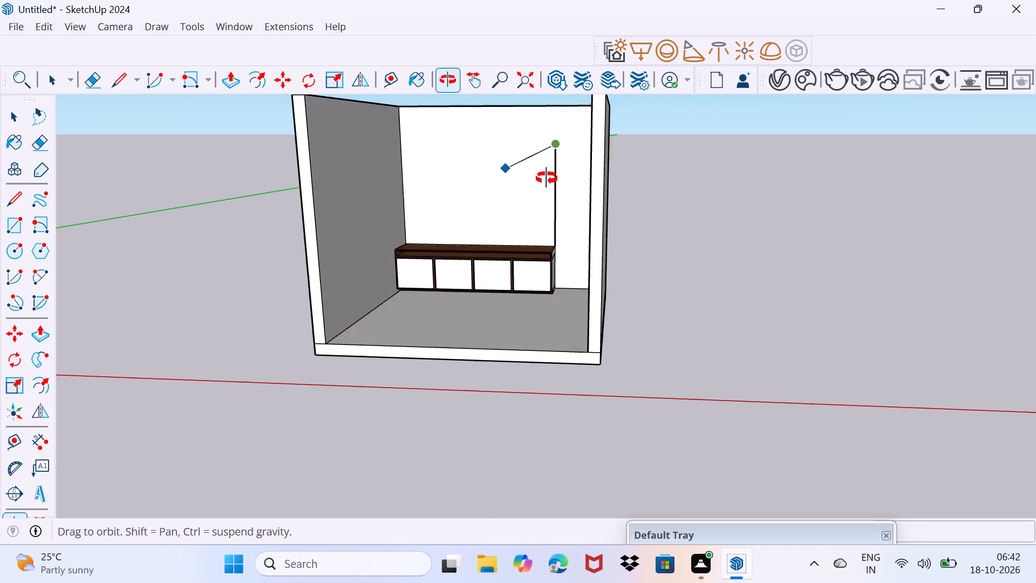
{"action": "middle_click_drag", "start_coordinate": [547, 178], "coordinate": [587, 184]}
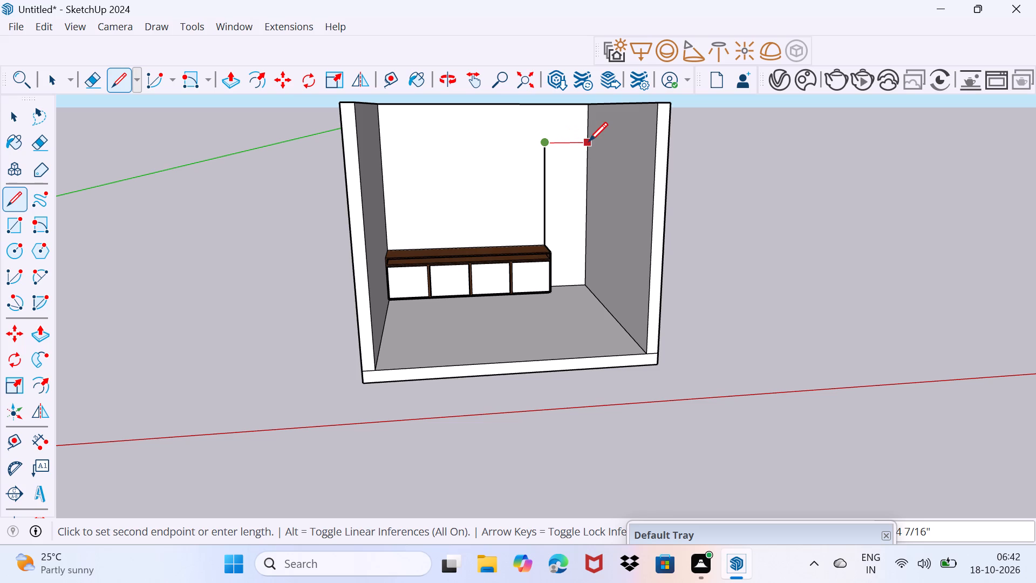
{"action": "left_click", "coordinate": [589, 141]}
{"action": "key", "text": "space"}
{"action": "left_click_drag", "start_coordinate": [549, 202], "coordinate": [563, 159]}
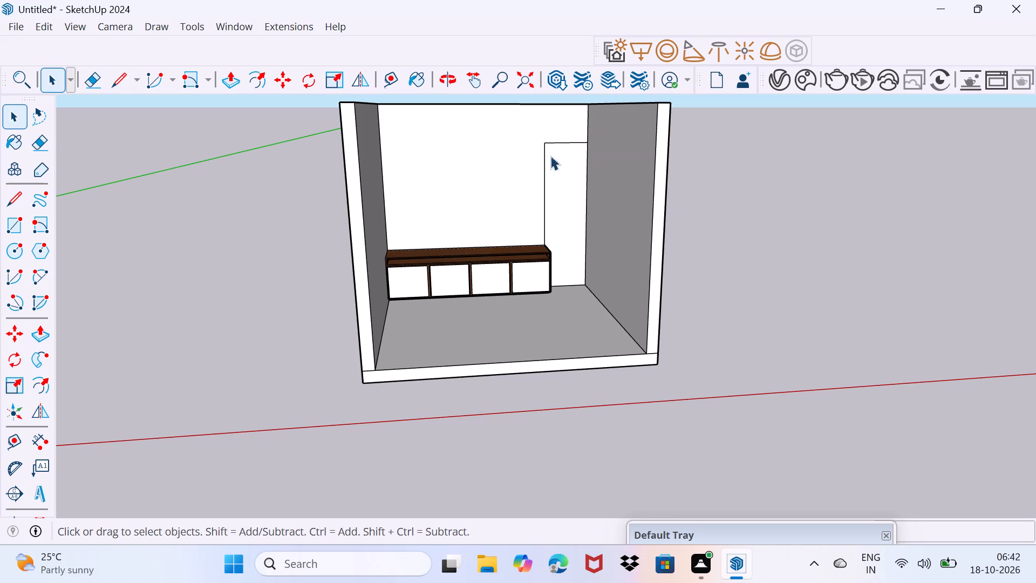
Push/Pull the outlined back-wall face out 2' to form a tall unit beside the cabinet.
{"action": "left_click", "coordinate": [563, 198]}
{"action": "key", "text": "p"}
{"action": "left_click", "coordinate": [565, 198]}
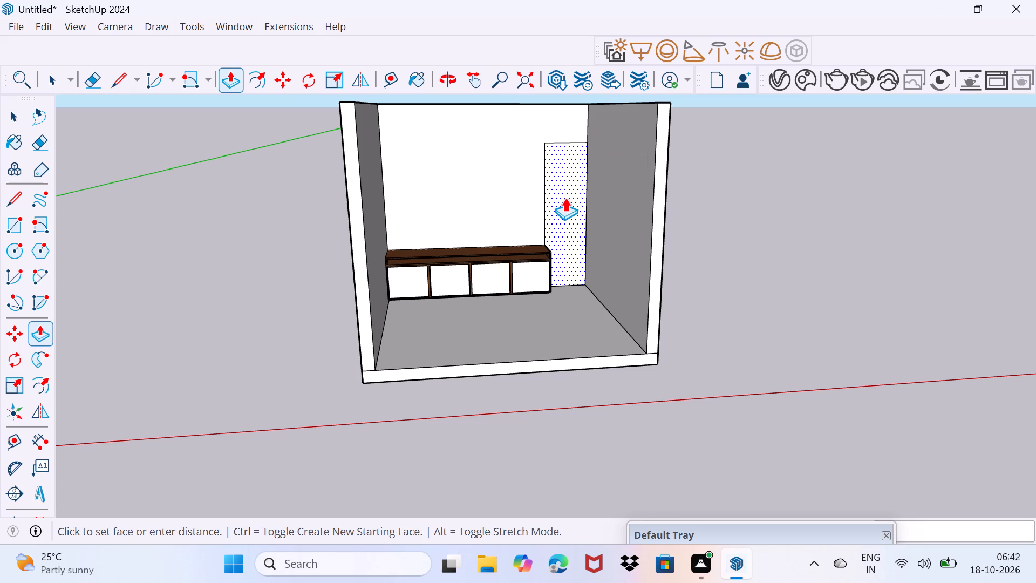
{"action": "type", "text": "2'"}
{"action": "key", "text": "Return"}
Push/Pull the tall unit's front face flush with the fronts of the cabinet doors.
{"action": "scroll", "coordinate": [561, 270], "scroll_direction": "up", "scroll_amount": 2}
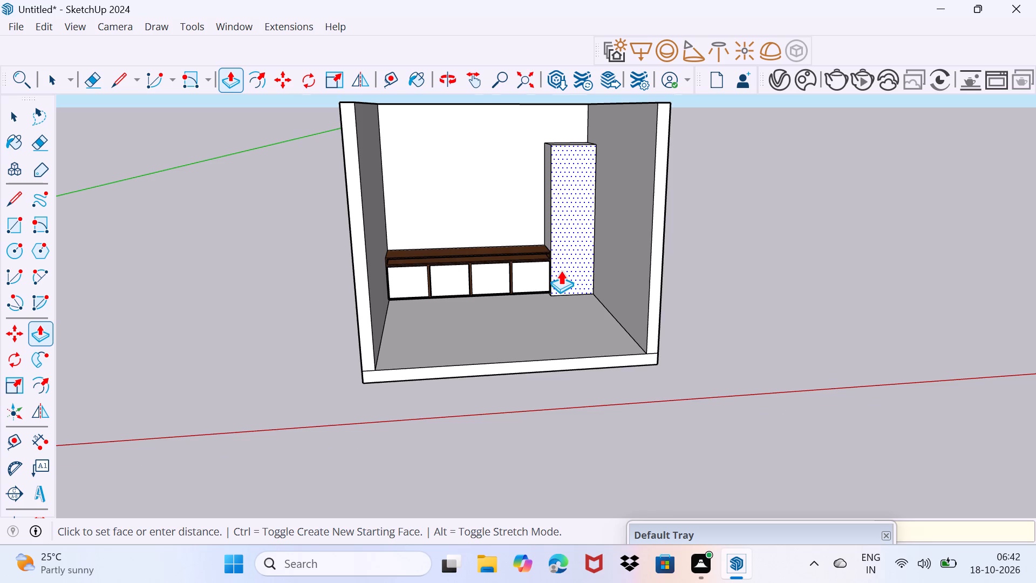
{"action": "scroll", "coordinate": [561, 270], "scroll_direction": "up", "scroll_amount": 11}
{"action": "middle_click_drag", "start_coordinate": [526, 286], "coordinate": [591, 293]}
{"action": "left_click_drag", "start_coordinate": [570, 284], "coordinate": [568, 288]}
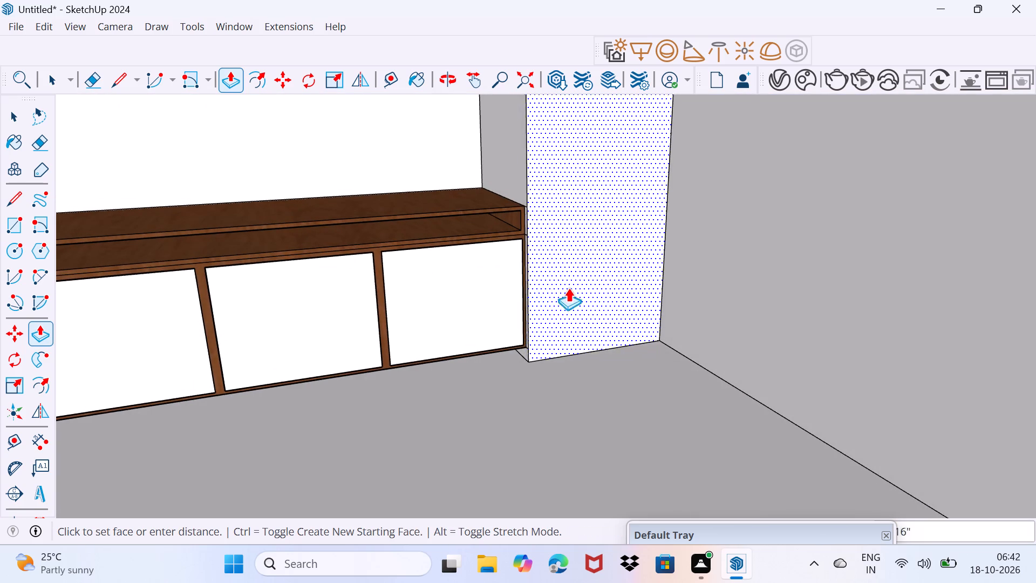
{"action": "left_click_drag", "start_coordinate": [568, 288], "coordinate": [505, 287]}
{"action": "left_click", "coordinate": [505, 287]}
{"action": "key", "text": "space"}
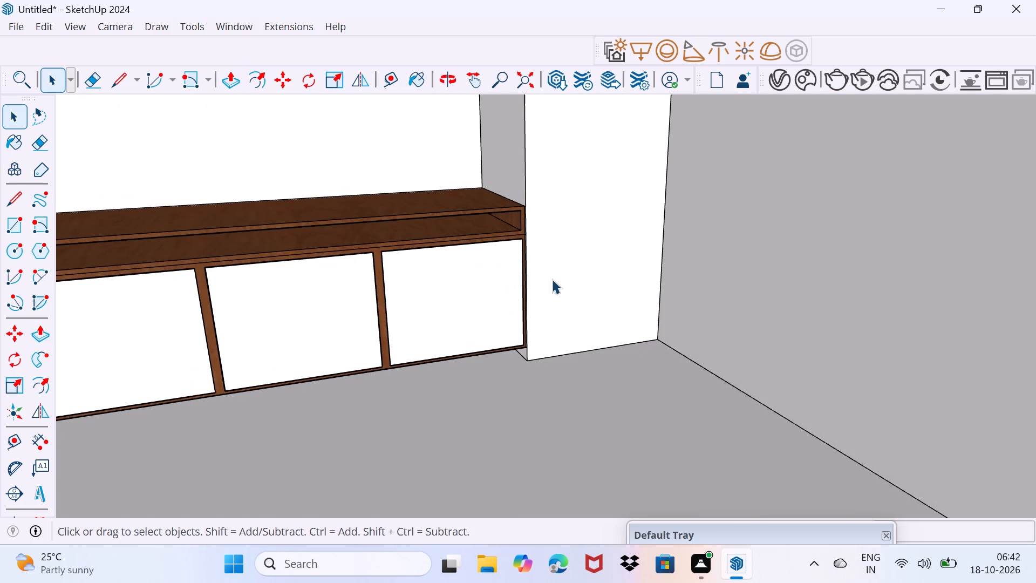
{"action": "left_click_drag", "start_coordinate": [571, 293], "coordinate": [591, 261]}
Copy the tall unit's bottom front edge up to its top edge and divide the spacing by 4, making four equal sections.
{"action": "scroll", "coordinate": [581, 307], "scroll_direction": "down", "scroll_amount": 4}
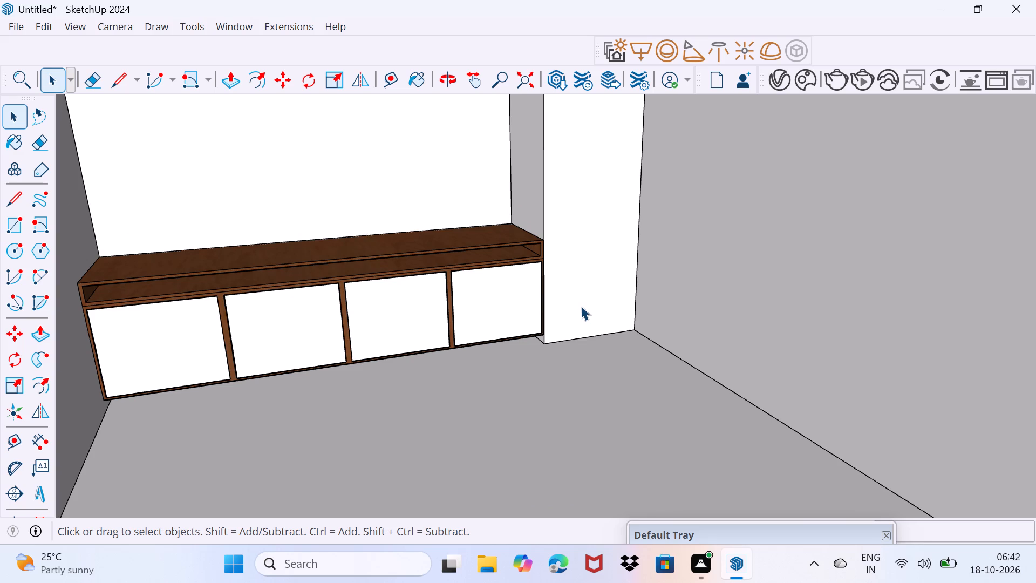
{"action": "scroll", "coordinate": [589, 295], "scroll_direction": "down", "scroll_amount": 3}
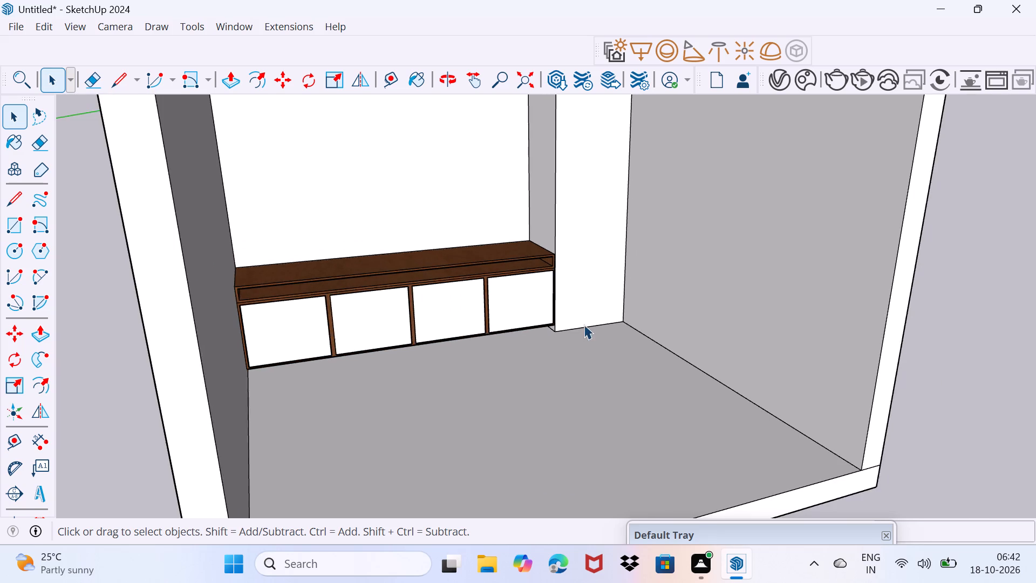
{"action": "scroll", "coordinate": [584, 325], "scroll_direction": "down", "scroll_amount": 1}
{"action": "middle_click_drag", "start_coordinate": [584, 325], "coordinate": [569, 372]}
{"action": "left_click", "coordinate": [569, 372]}
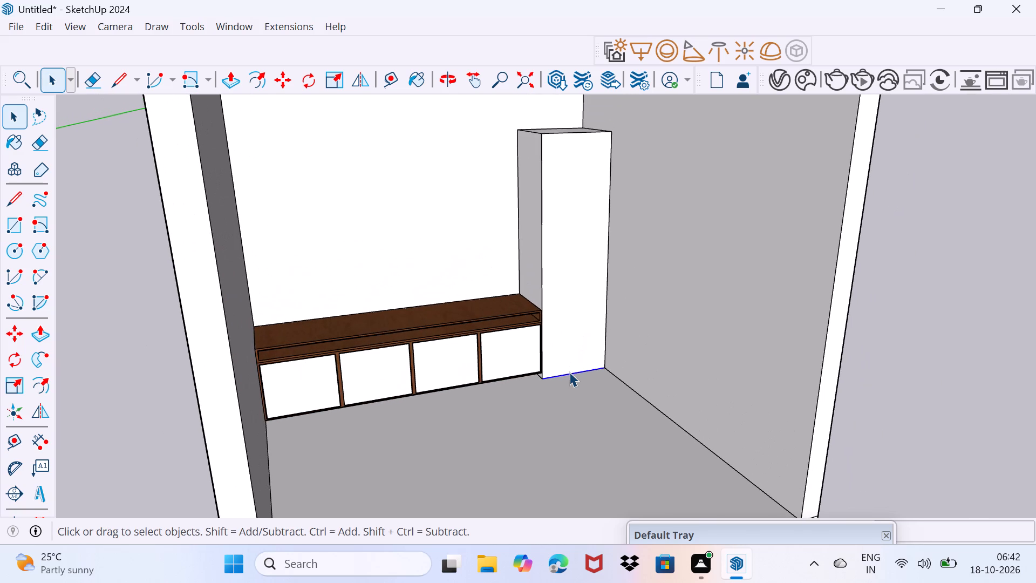
{"action": "key", "text": "m"}
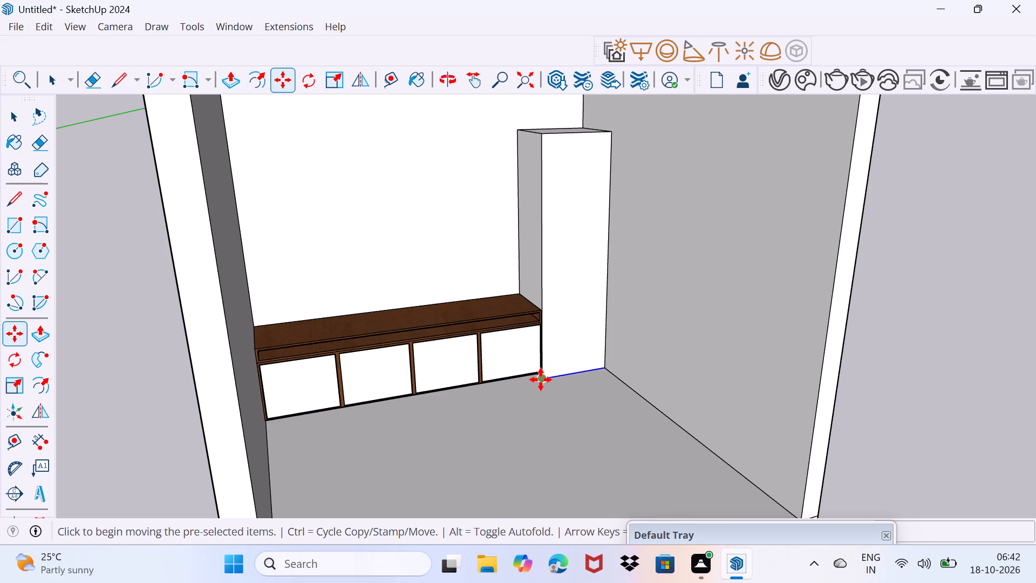
{"action": "left_click", "coordinate": [541, 379]}
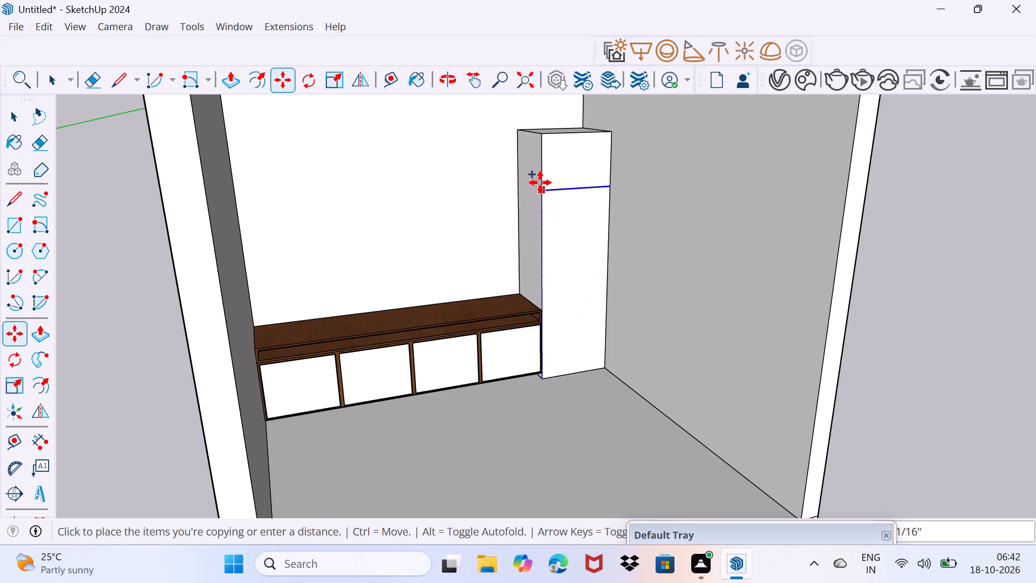
{"action": "left_click", "coordinate": [540, 136]}
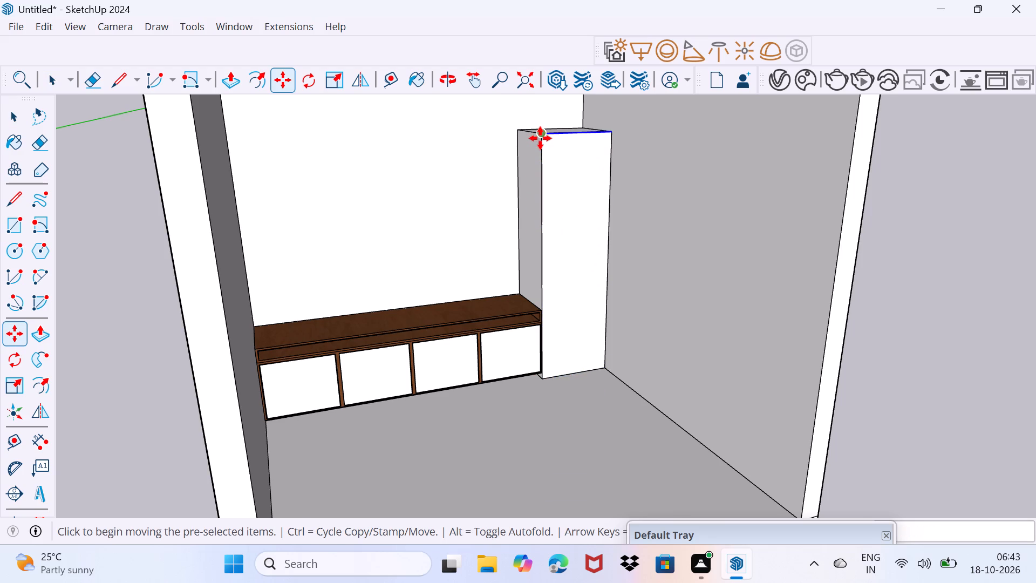
{"action": "type", "text": "/4"}
{"action": "key", "text": "Return"}
{"action": "key", "text": "space"}
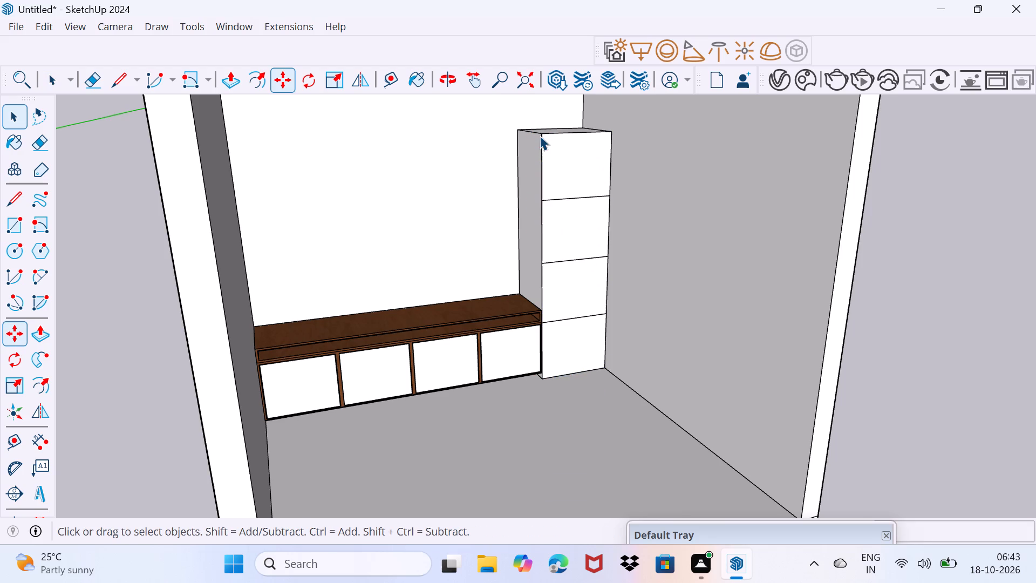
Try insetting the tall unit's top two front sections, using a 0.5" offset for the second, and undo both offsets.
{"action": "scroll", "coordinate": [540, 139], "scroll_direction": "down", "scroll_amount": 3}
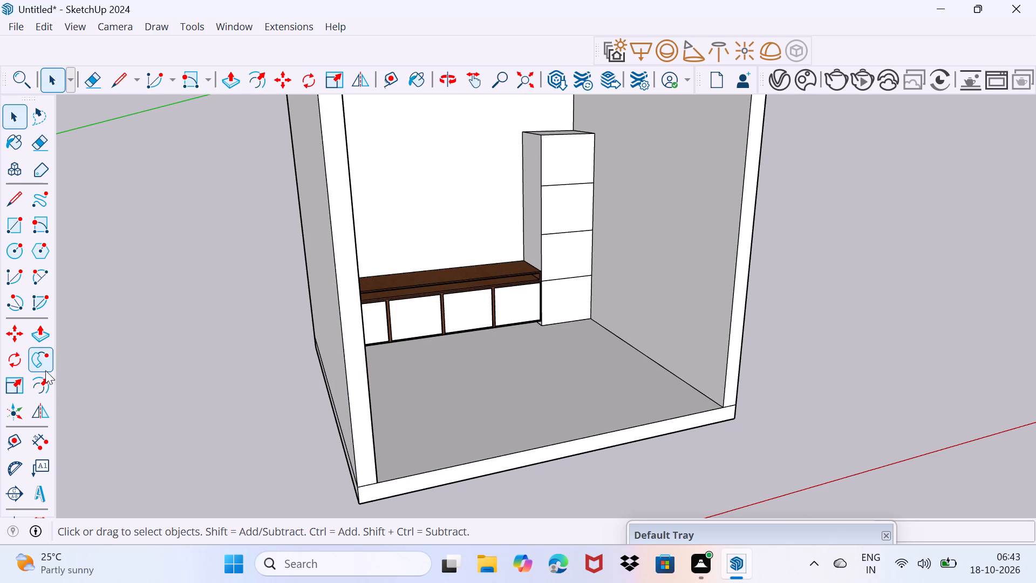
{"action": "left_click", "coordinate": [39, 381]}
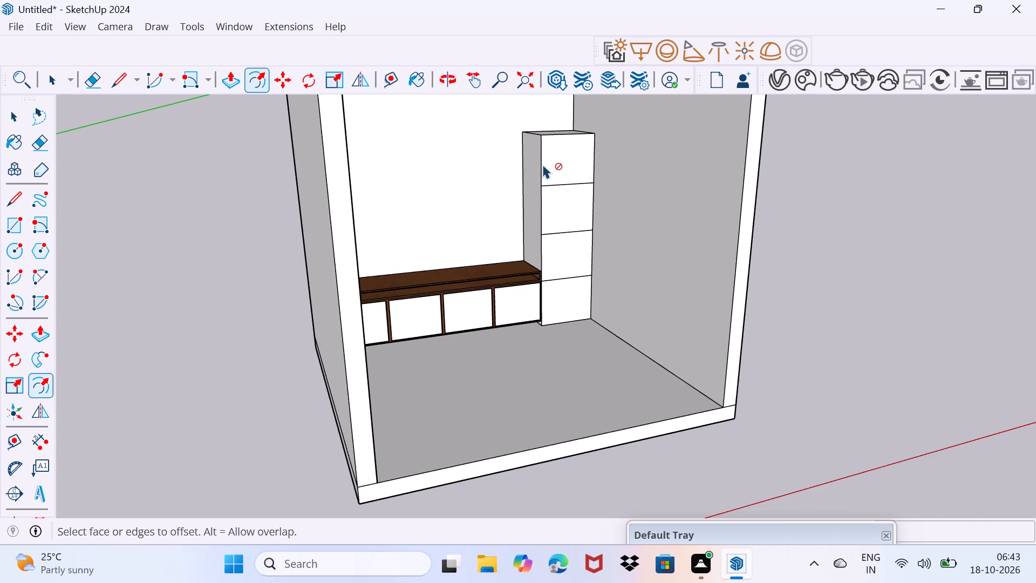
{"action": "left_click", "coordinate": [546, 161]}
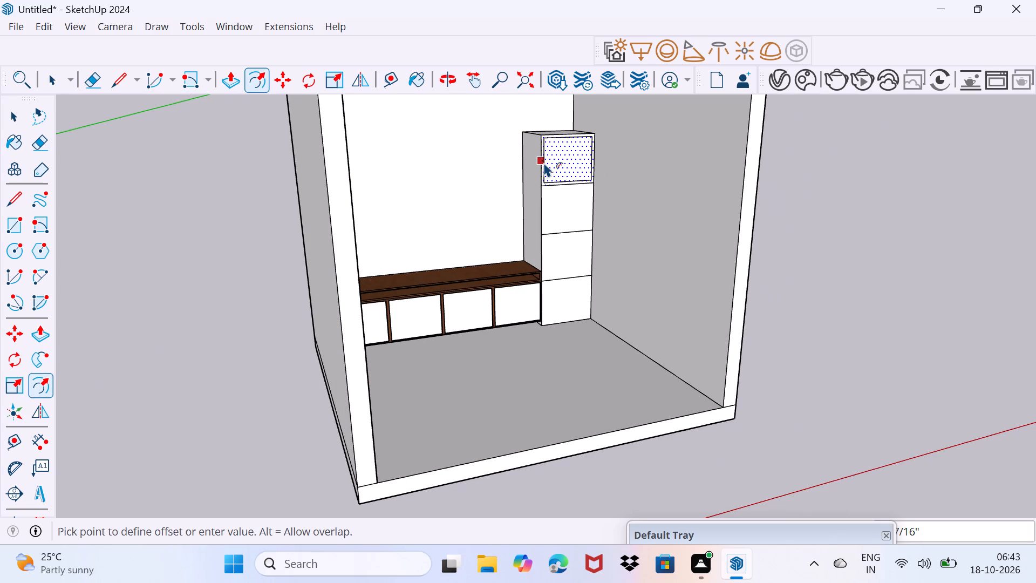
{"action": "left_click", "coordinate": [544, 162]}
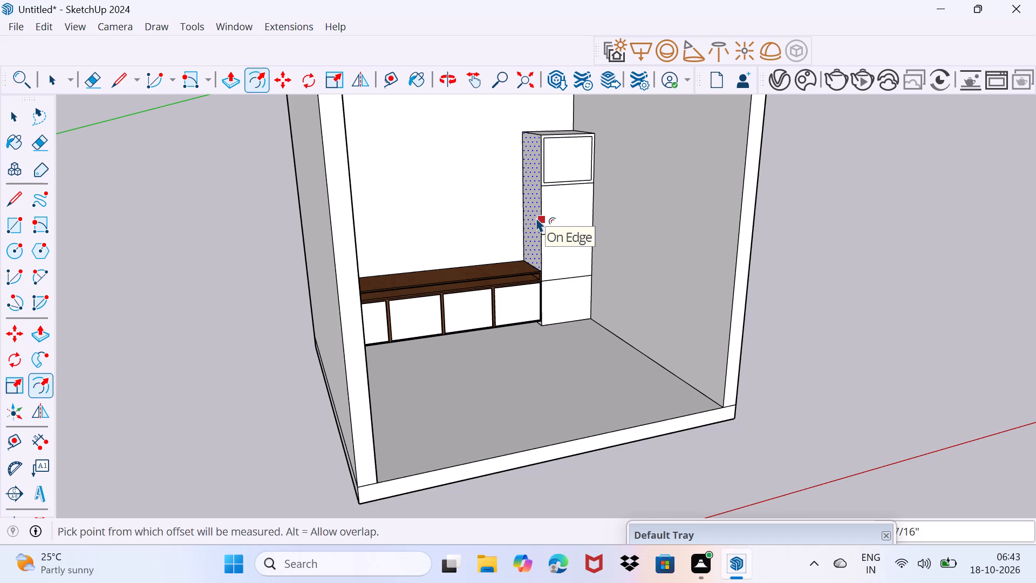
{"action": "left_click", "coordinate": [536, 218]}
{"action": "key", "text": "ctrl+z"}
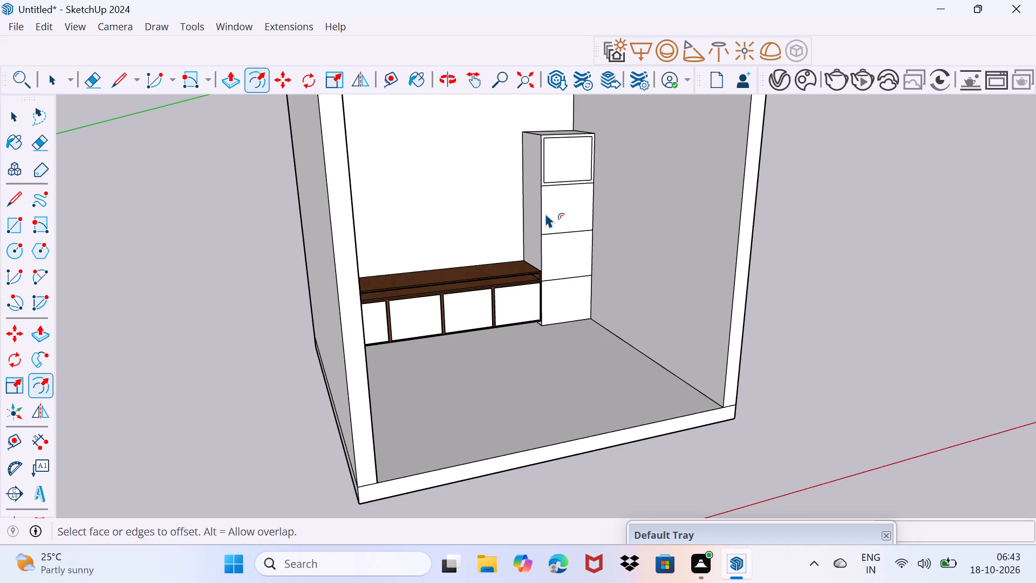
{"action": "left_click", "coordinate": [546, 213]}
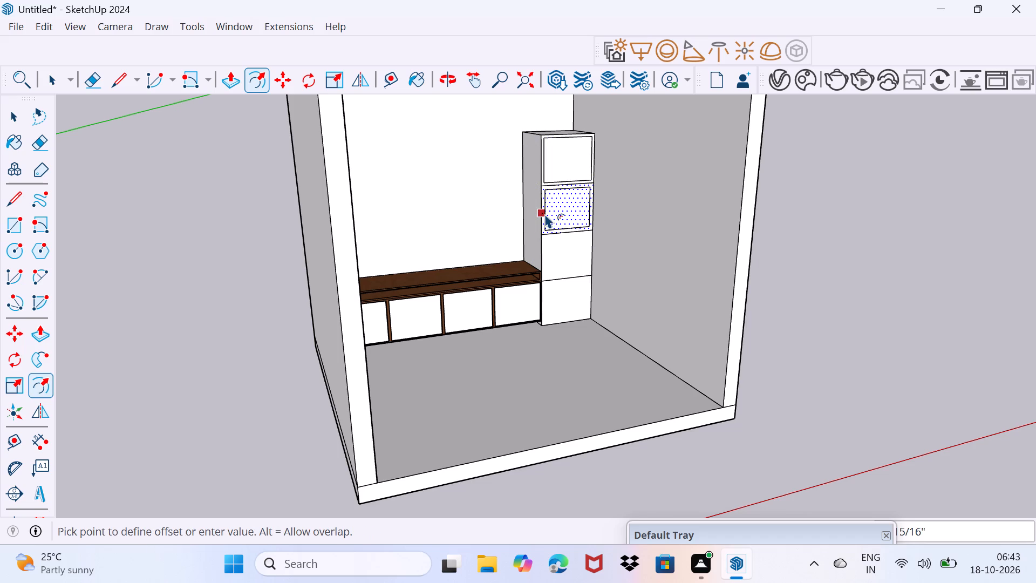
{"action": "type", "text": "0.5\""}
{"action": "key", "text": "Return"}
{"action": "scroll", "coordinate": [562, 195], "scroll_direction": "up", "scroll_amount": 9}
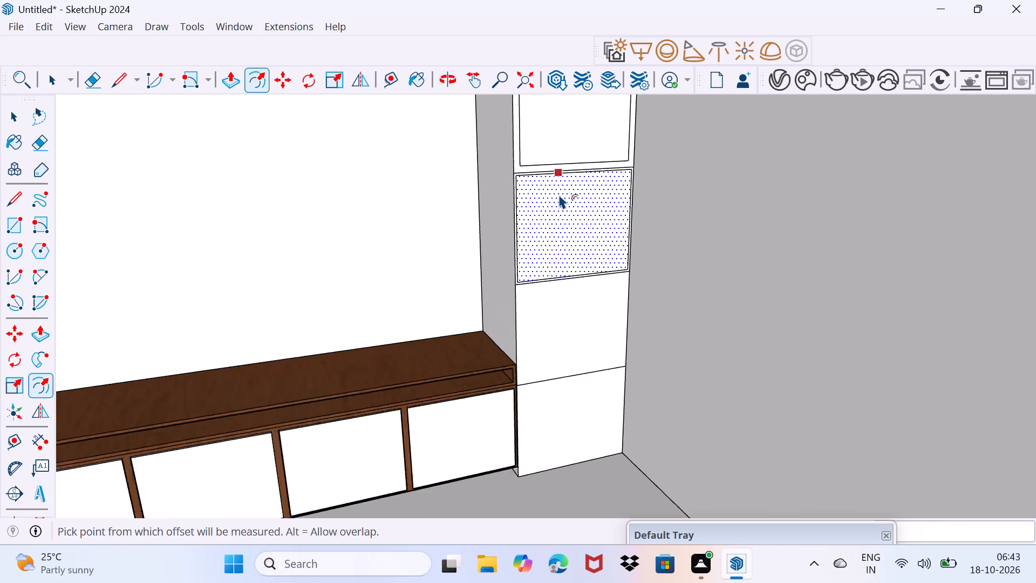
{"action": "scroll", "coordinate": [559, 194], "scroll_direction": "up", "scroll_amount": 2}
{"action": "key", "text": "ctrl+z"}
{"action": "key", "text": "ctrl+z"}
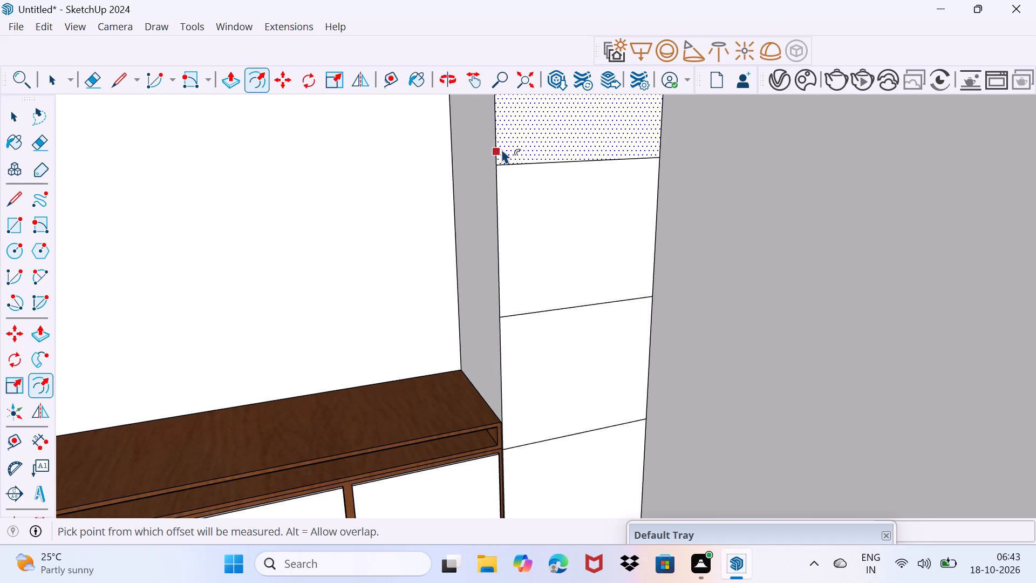
Offset the top front section's edges inward by 0.8" and repeat the same inset on the three sections below it.
{"action": "left_click", "coordinate": [499, 146]}
{"action": "type", "text": "0'"}
{"action": "key", "text": "BackSpace"}
{"action": "key", "text": "period"}
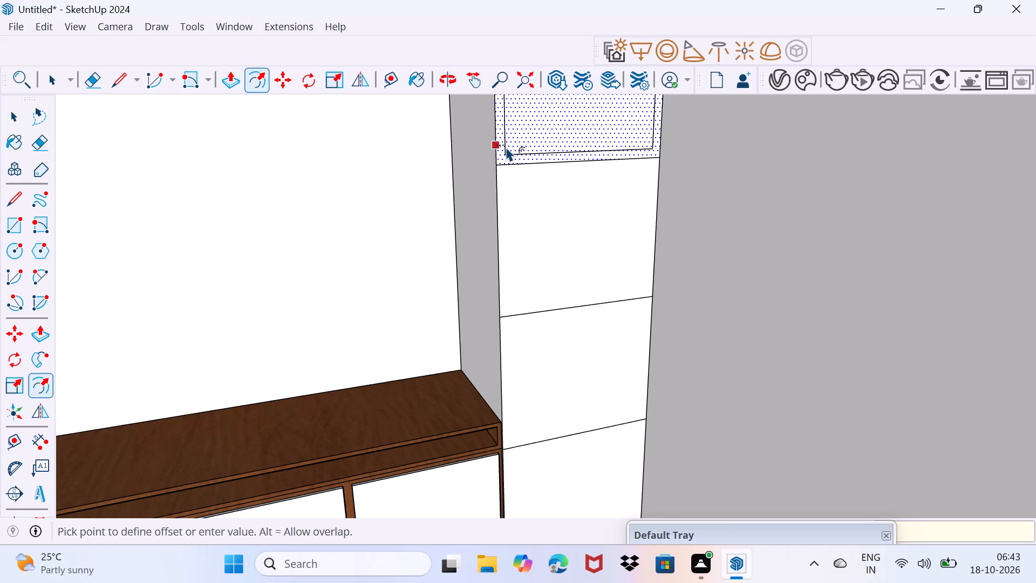
{"action": "key", "text": "ctrl+8"}
{"action": "key", "text": "shift+quotedbl"}
{"action": "key", "text": "Return"}
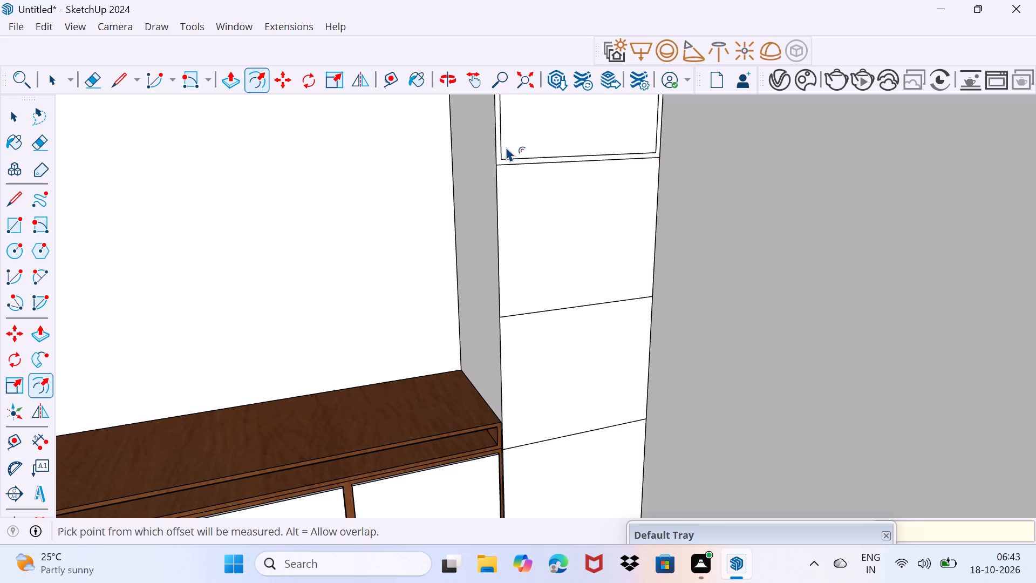
{"action": "left_click", "coordinate": [533, 310]}
{"action": "left_click", "coordinate": [533, 310]}
{"action": "scroll", "coordinate": [533, 311], "scroll_direction": "down", "scroll_amount": 3}
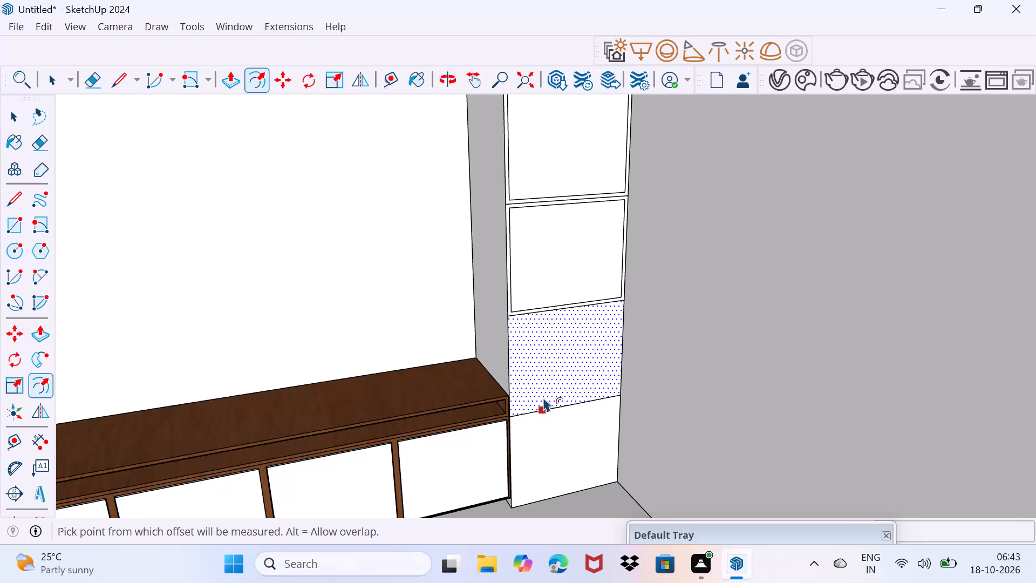
{"action": "double_click", "coordinate": [546, 398]}
{"action": "double_click", "coordinate": [559, 486]}
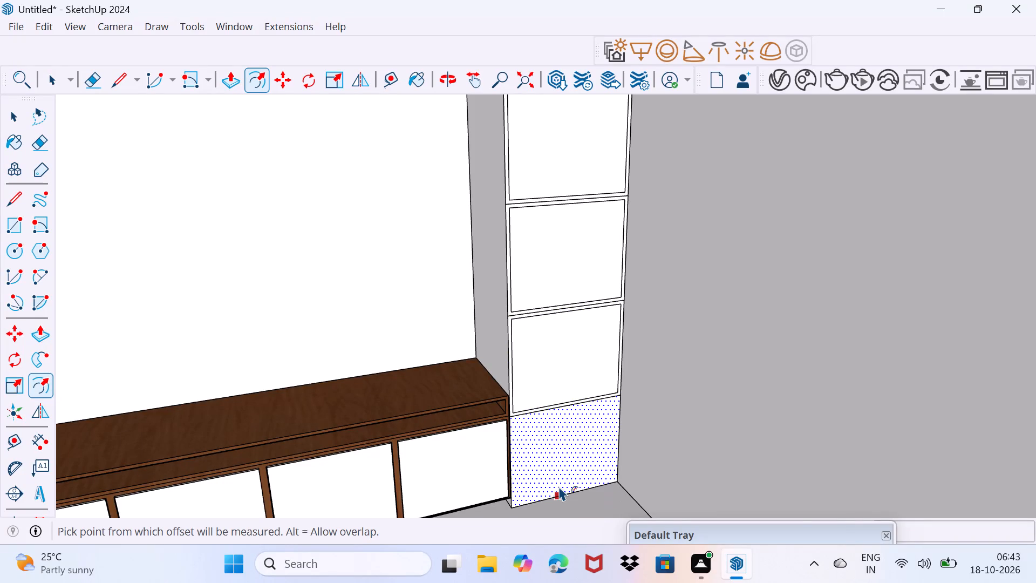
Erase the three original dividing lines between the tall unit's inset panels so the front frame is continuous.
{"action": "key", "text": "space"}
{"action": "scroll", "coordinate": [524, 406], "scroll_direction": "up", "scroll_amount": 3}
{"action": "left_click_drag", "start_coordinate": [523, 405], "coordinate": [550, 344]}
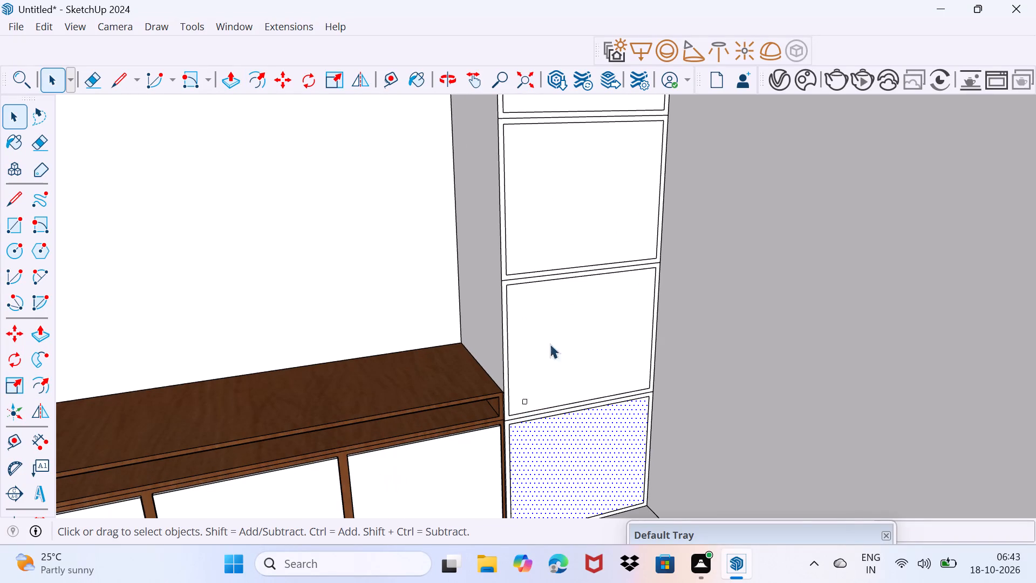
{"action": "left_click_drag", "start_coordinate": [550, 344], "coordinate": [546, 355]}
{"action": "scroll", "coordinate": [525, 395], "scroll_direction": "up", "scroll_amount": 4}
{"action": "key", "text": "e"}
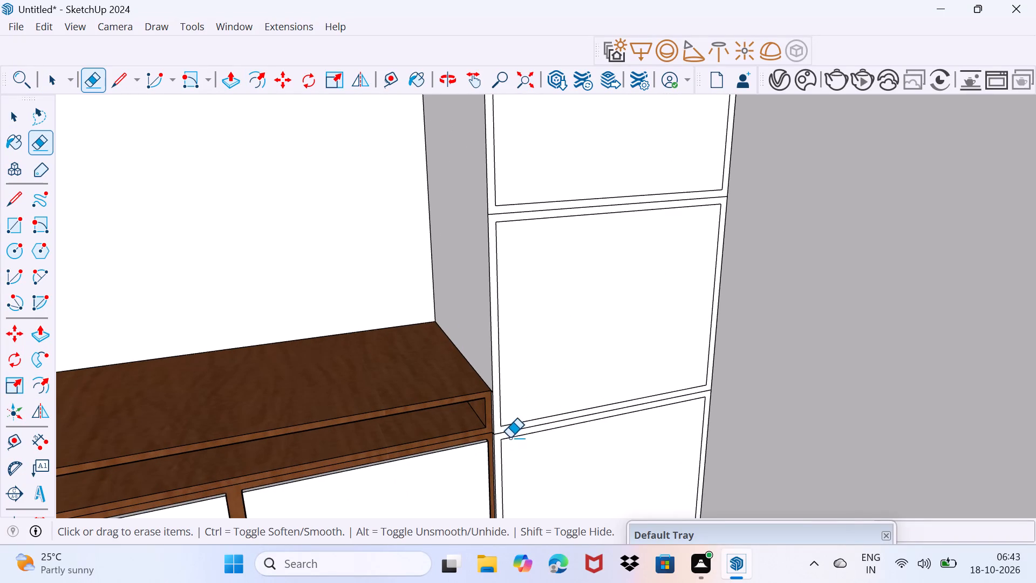
{"action": "left_click", "coordinate": [504, 430]}
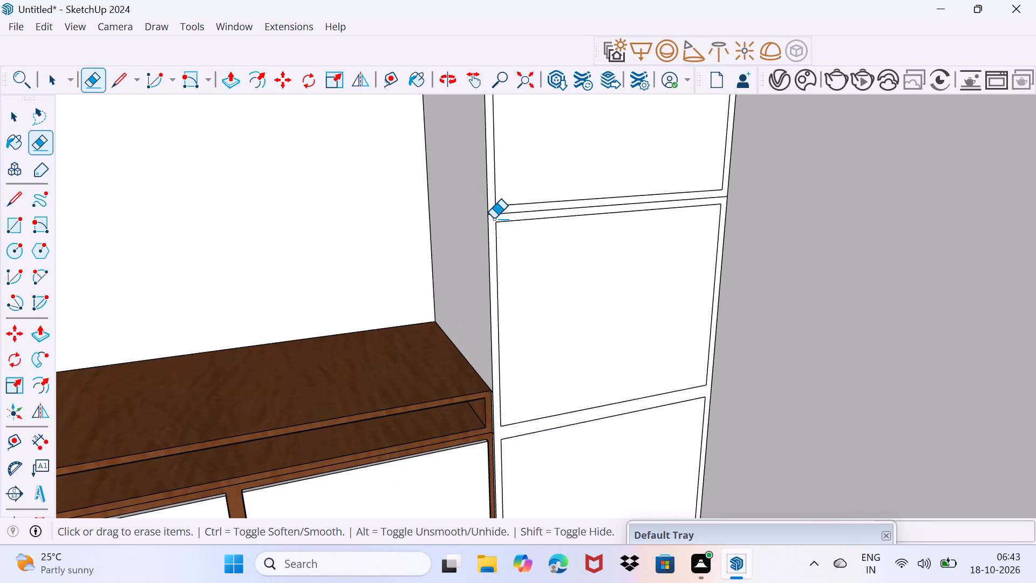
{"action": "left_click", "coordinate": [496, 213]}
{"action": "scroll", "coordinate": [494, 212], "scroll_direction": "down", "scroll_amount": 9}
{"action": "middle_click_drag", "start_coordinate": [499, 193], "coordinate": [452, 375], "text": "shift"}
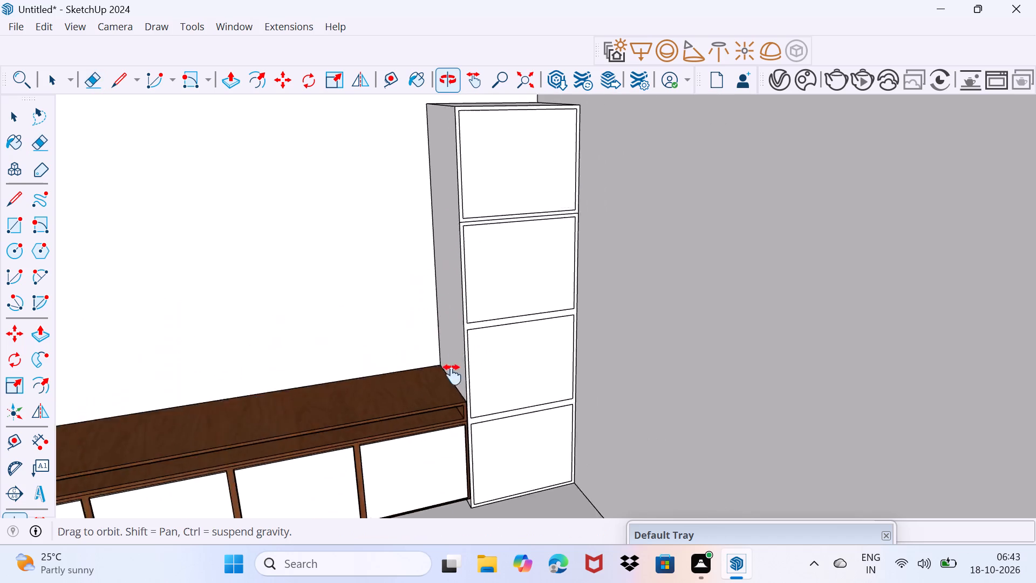
{"action": "middle_click_drag", "start_coordinate": [452, 375], "coordinate": [426, 450], "text": "shift"}
{"action": "scroll", "coordinate": [433, 372], "scroll_direction": "up", "scroll_amount": 10}
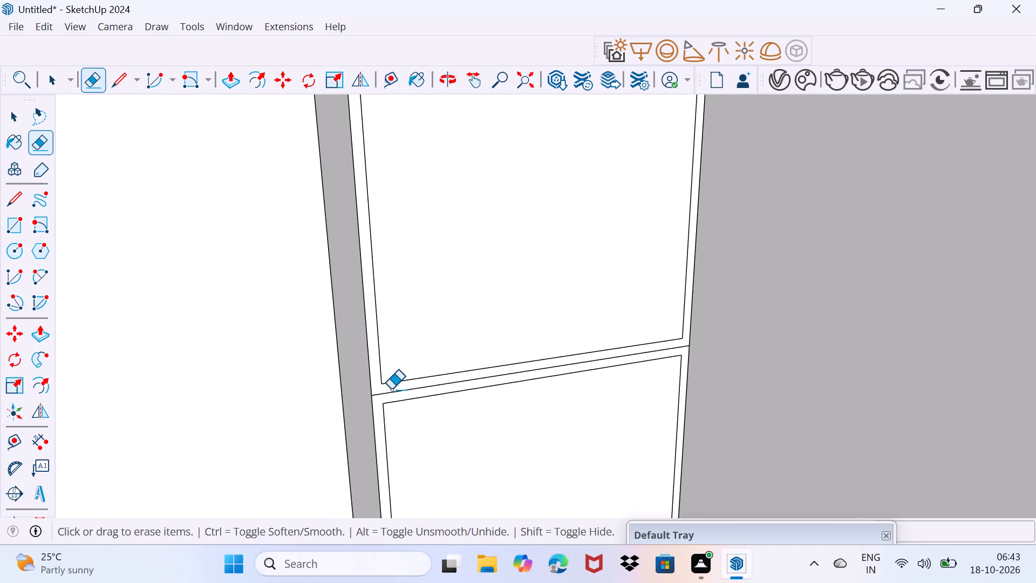
{"action": "left_click", "coordinate": [391, 389]}
{"action": "scroll", "coordinate": [391, 390], "scroll_direction": "down", "scroll_amount": 16}
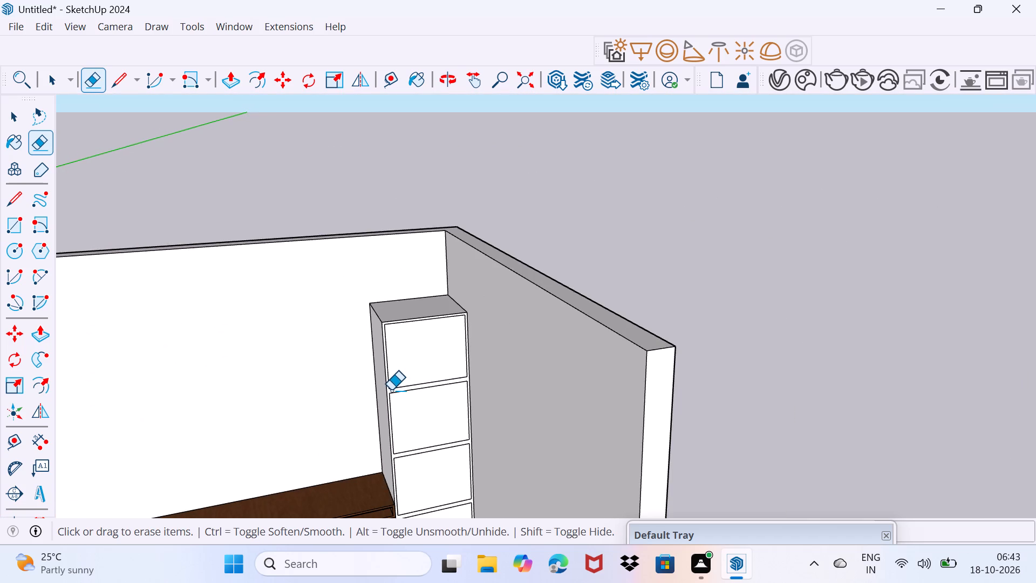
Push/Pull the tall unit's top inset panel inward to form an open compartment inside the frame.
{"action": "middle_click_drag", "start_coordinate": [391, 390], "coordinate": [385, 269]}
{"action": "key", "text": "space"}
{"action": "left_click", "coordinate": [422, 239]}
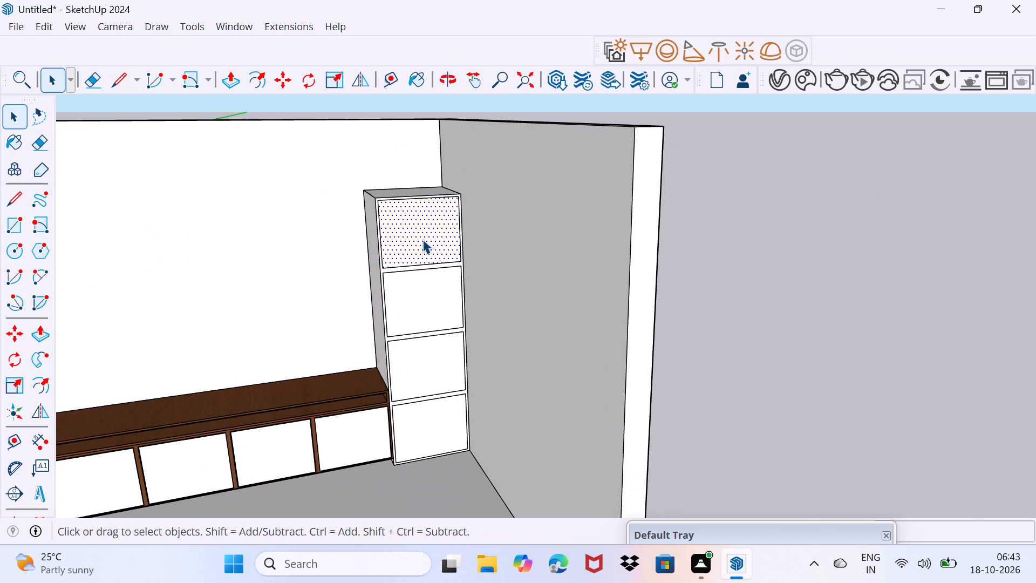
{"action": "key", "text": "p"}
{"action": "left_click", "coordinate": [422, 239]}
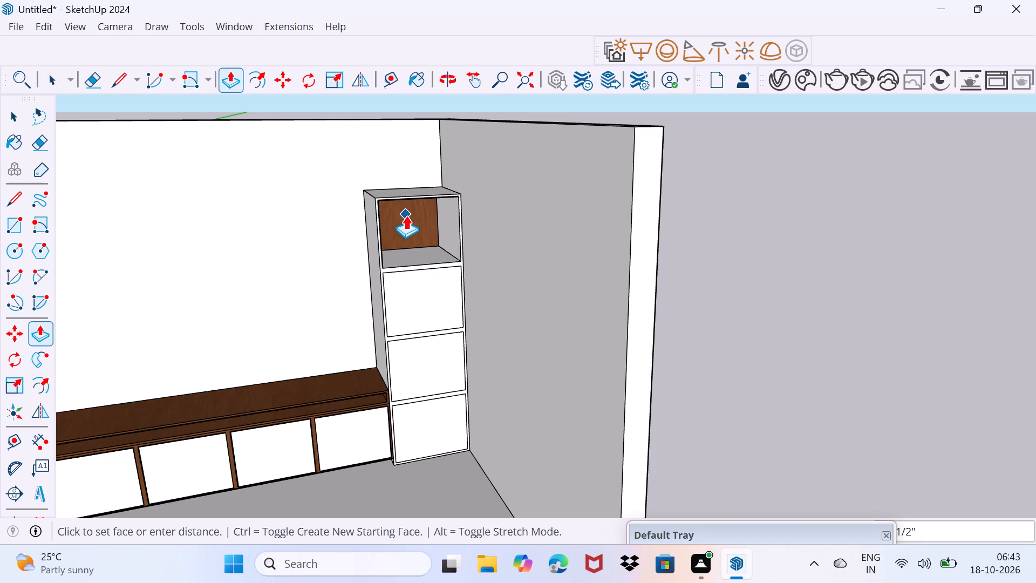
{"action": "middle_click_drag", "start_coordinate": [422, 213], "coordinate": [309, 214]}
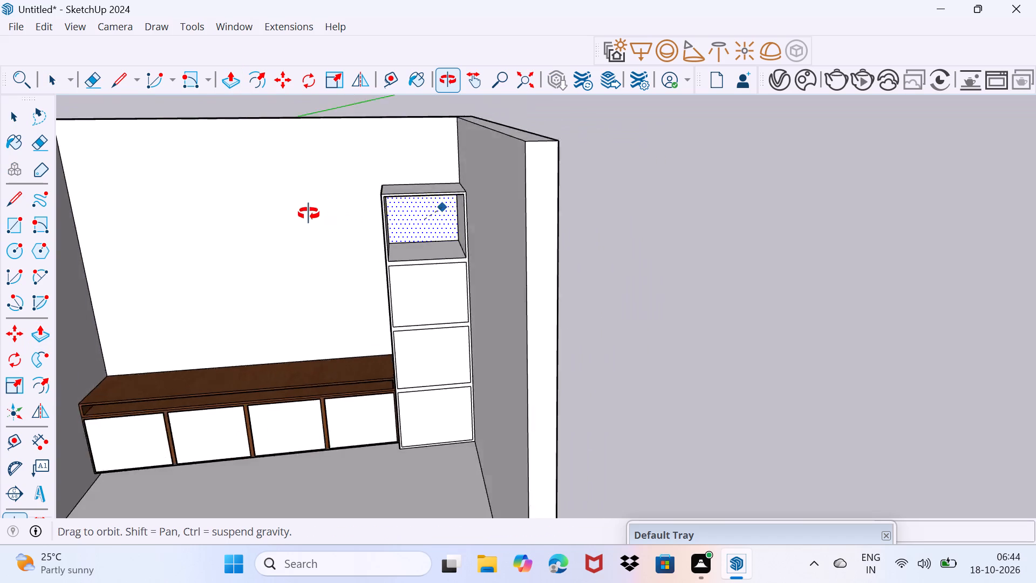
{"action": "middle_click_drag", "start_coordinate": [309, 214], "coordinate": [393, 212]}
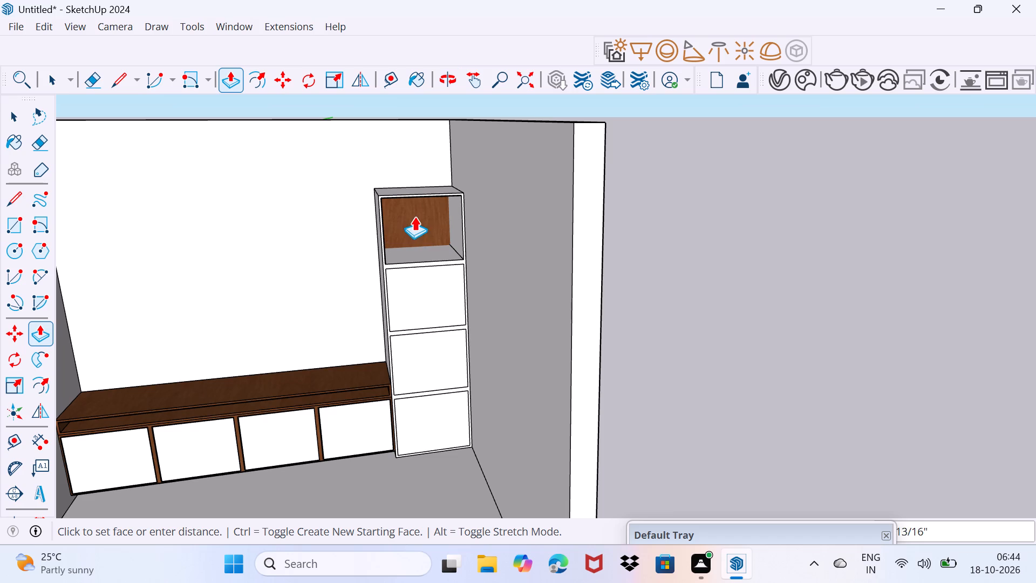
{"action": "left_click", "coordinate": [413, 216]}
Push/Pull the second inset panel from the top inward to form another open compartment.
{"action": "scroll", "coordinate": [430, 305], "scroll_direction": "up", "scroll_amount": 4}
{"action": "key", "text": "space"}
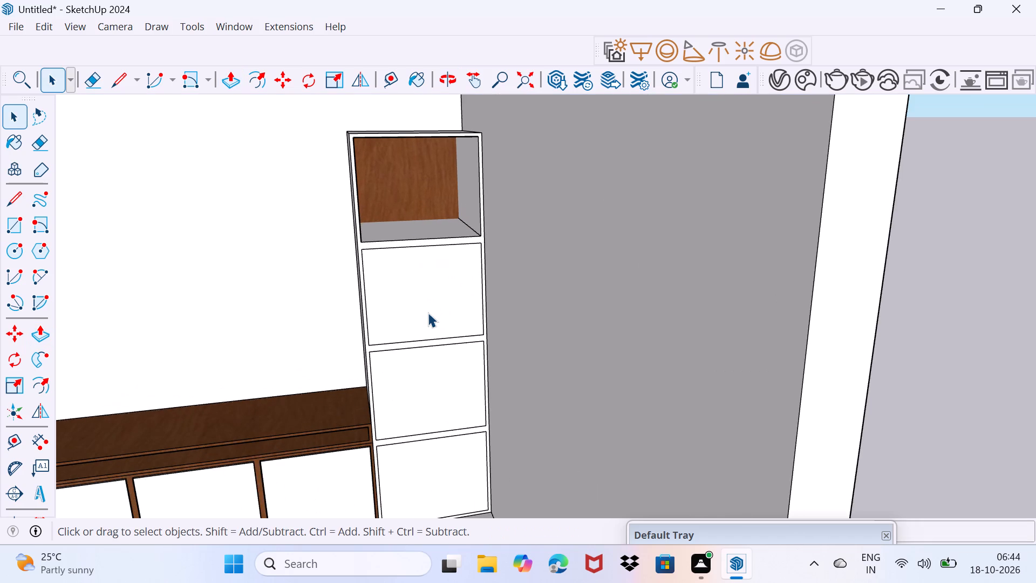
{"action": "left_click", "coordinate": [428, 313]}
{"action": "key", "text": "p"}
{"action": "left_click", "coordinate": [428, 309]}
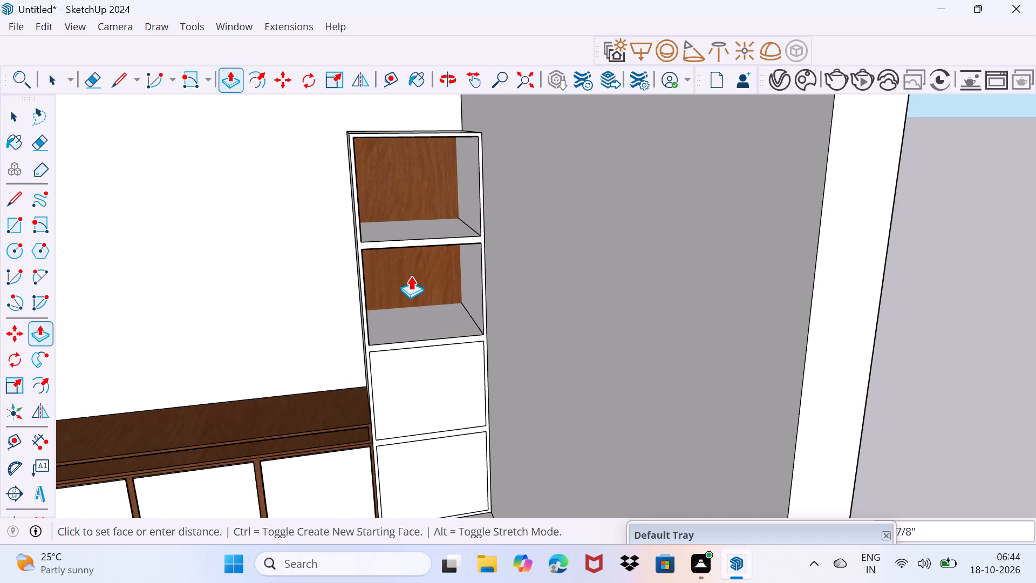
{"action": "left_click", "coordinate": [406, 268]}
Paint the third inset panel from the top with the current wood material.
{"action": "key", "text": "space"}
{"action": "type", "text": "B"}
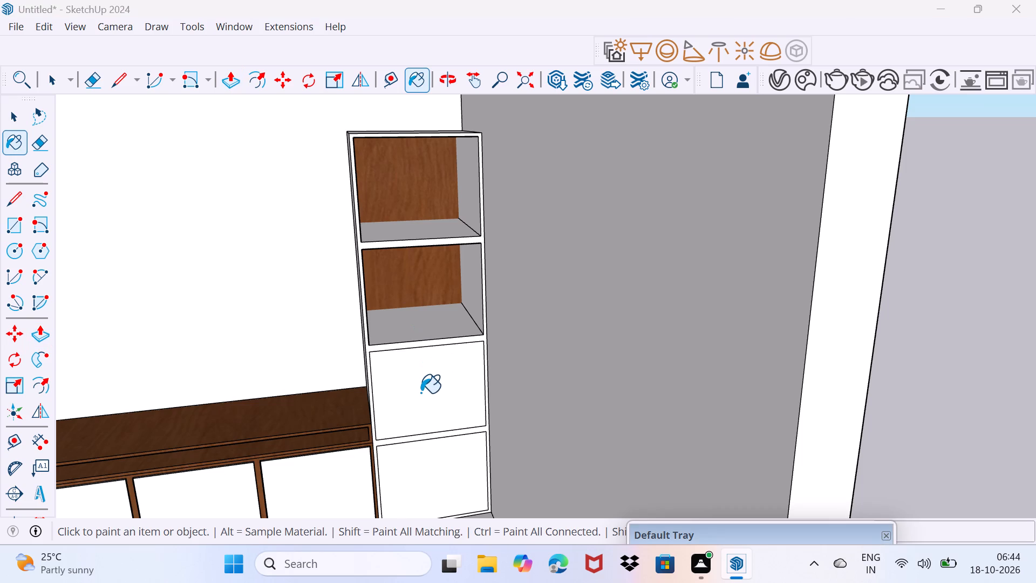
{"action": "left_click", "coordinate": [421, 393]}
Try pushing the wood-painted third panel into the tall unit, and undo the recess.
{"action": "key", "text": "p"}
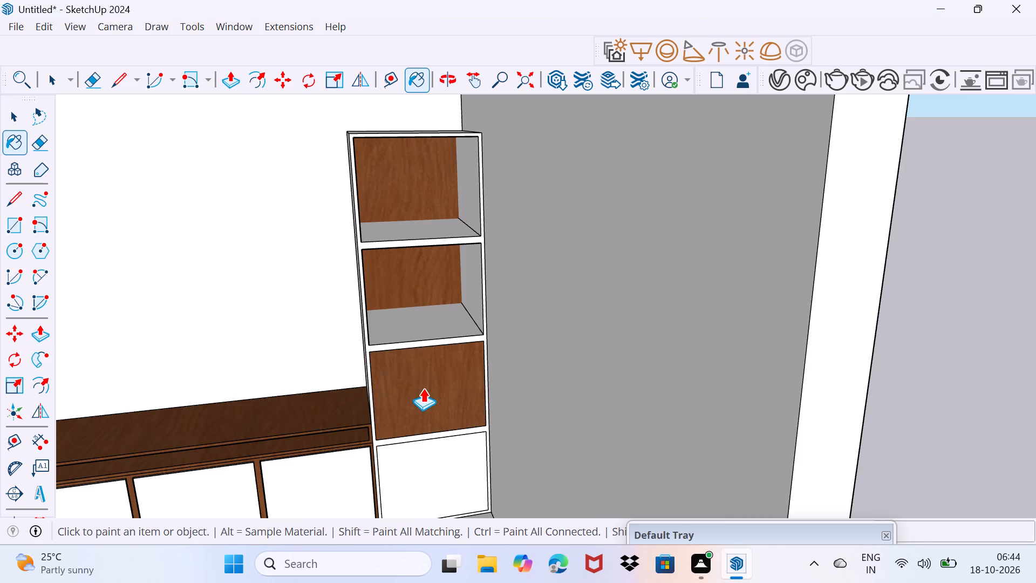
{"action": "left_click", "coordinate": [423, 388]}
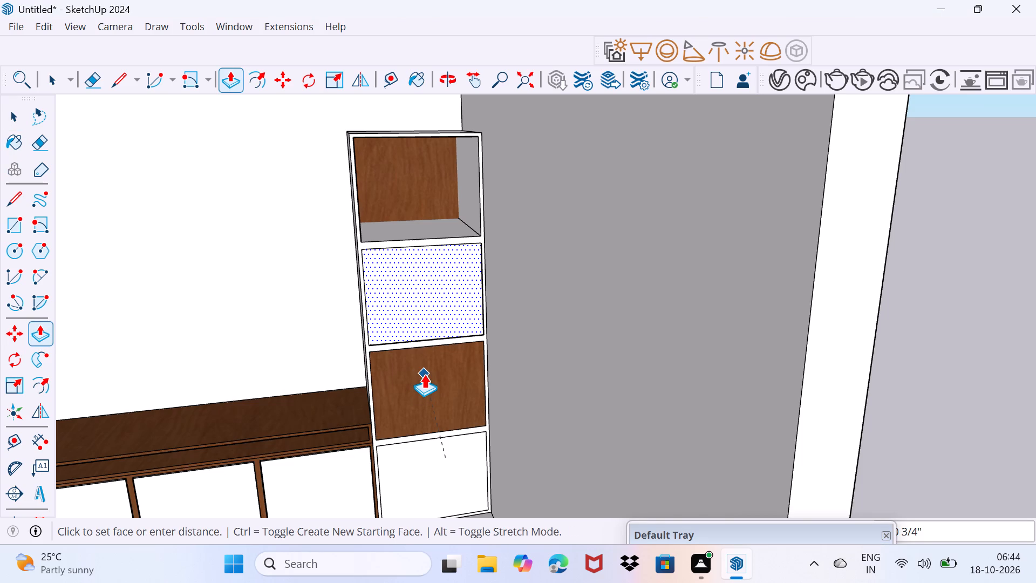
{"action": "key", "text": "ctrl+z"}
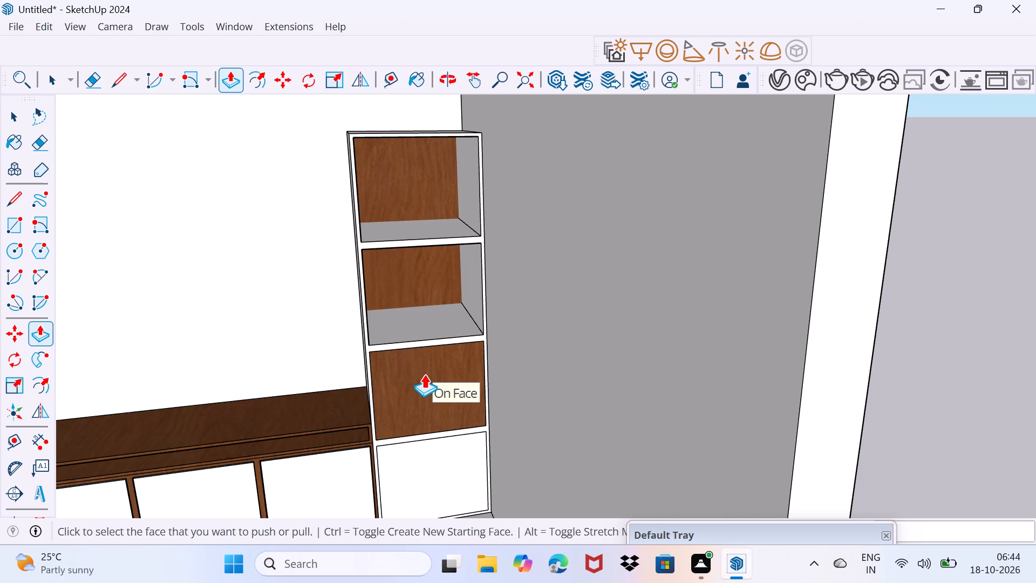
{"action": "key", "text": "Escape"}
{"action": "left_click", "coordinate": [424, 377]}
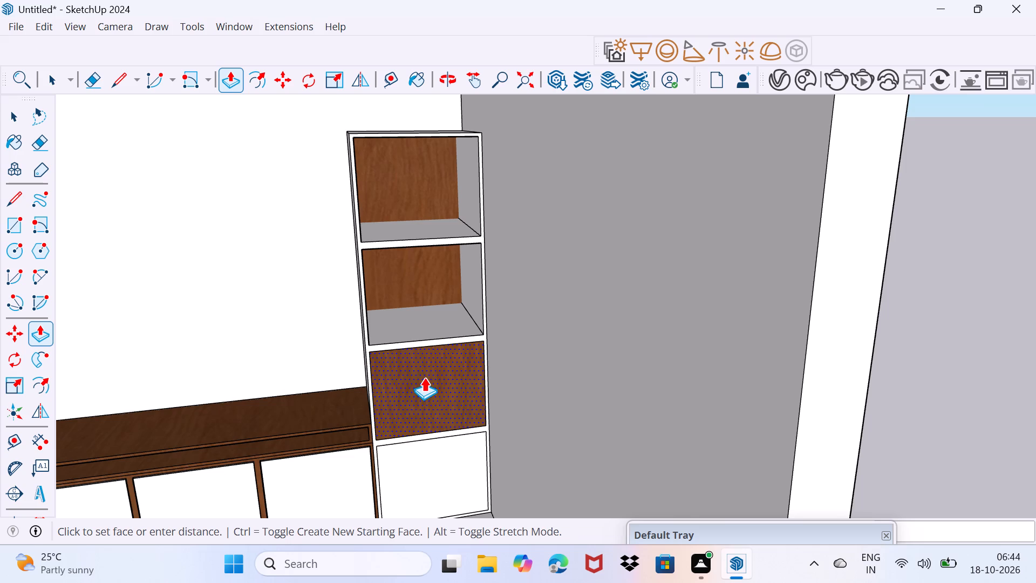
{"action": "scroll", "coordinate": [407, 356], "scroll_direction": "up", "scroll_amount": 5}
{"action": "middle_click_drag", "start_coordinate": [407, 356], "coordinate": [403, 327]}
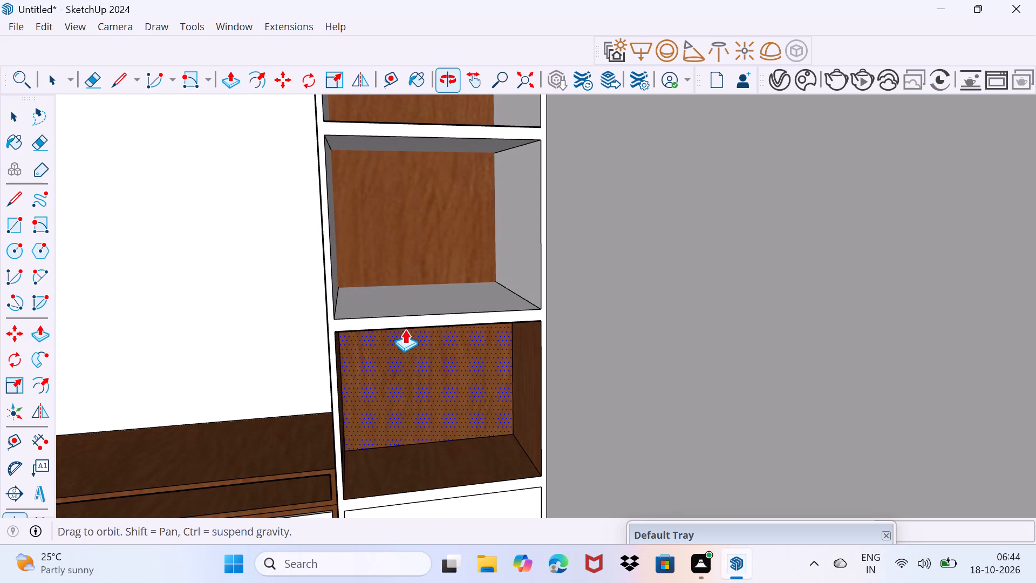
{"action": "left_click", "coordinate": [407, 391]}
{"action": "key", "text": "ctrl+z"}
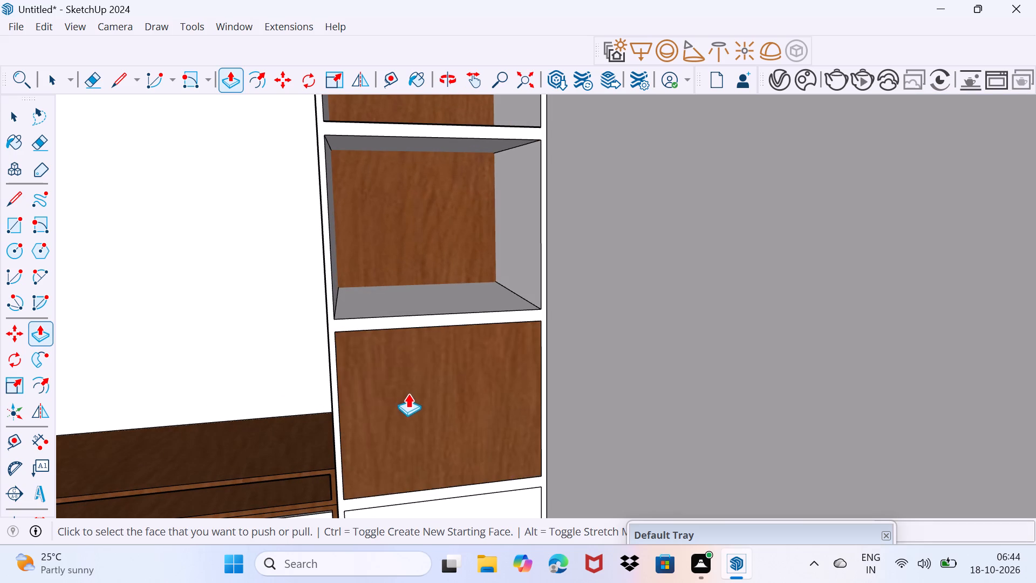
Push/Pull the wood-painted third panel inward to form a wood-lined open compartment.
{"action": "left_click", "coordinate": [416, 406]}
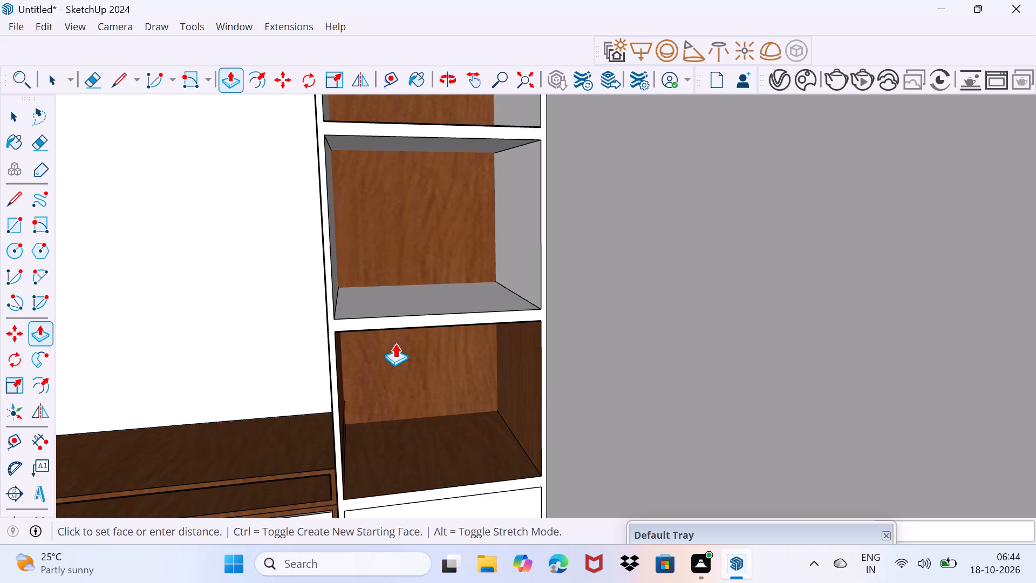
{"action": "left_click", "coordinate": [395, 343]}
{"action": "key", "text": "space"}
{"action": "left_click_drag", "start_coordinate": [411, 433], "coordinate": [418, 421]}
{"action": "scroll", "coordinate": [423, 394], "scroll_direction": "down", "scroll_amount": 4}
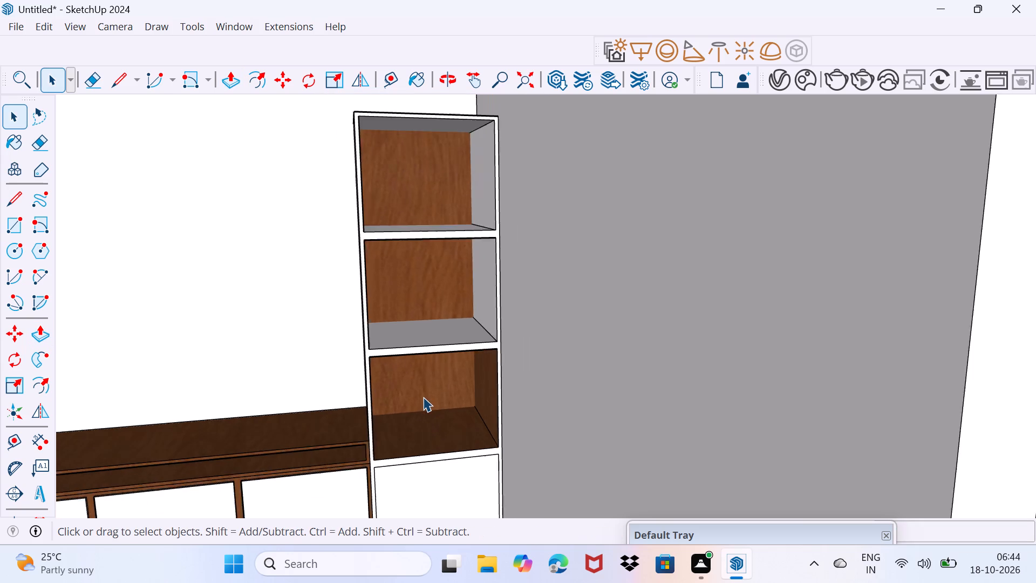
Push/Pull the tall unit's bottom inset panel inward to form the fourth open compartment.
{"action": "scroll", "coordinate": [423, 397], "scroll_direction": "down", "scroll_amount": 4}
{"action": "middle_click_drag", "start_coordinate": [426, 445], "coordinate": [421, 342]}
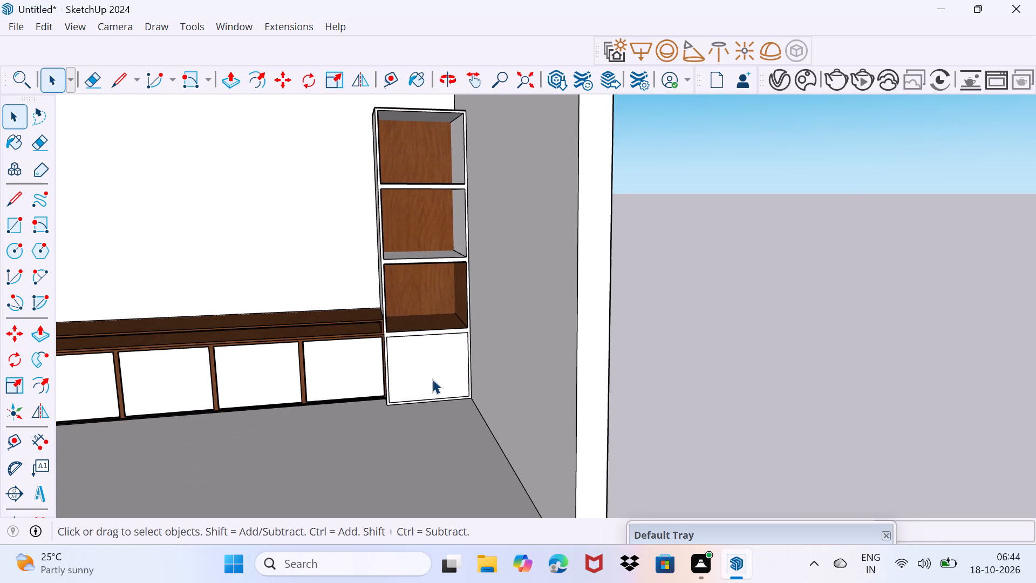
{"action": "left_click", "coordinate": [432, 379]}
{"action": "key", "text": "p"}
{"action": "left_click", "coordinate": [432, 379]}
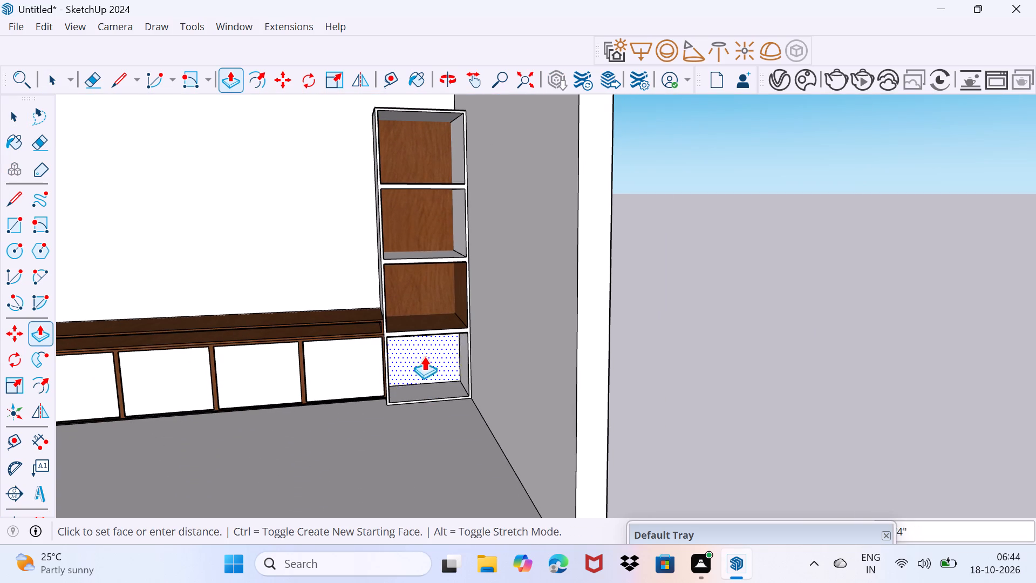
{"action": "left_click", "coordinate": [423, 352]}
{"action": "key", "text": "space"}
{"action": "left_click_drag", "start_coordinate": [410, 385], "coordinate": [431, 355]}
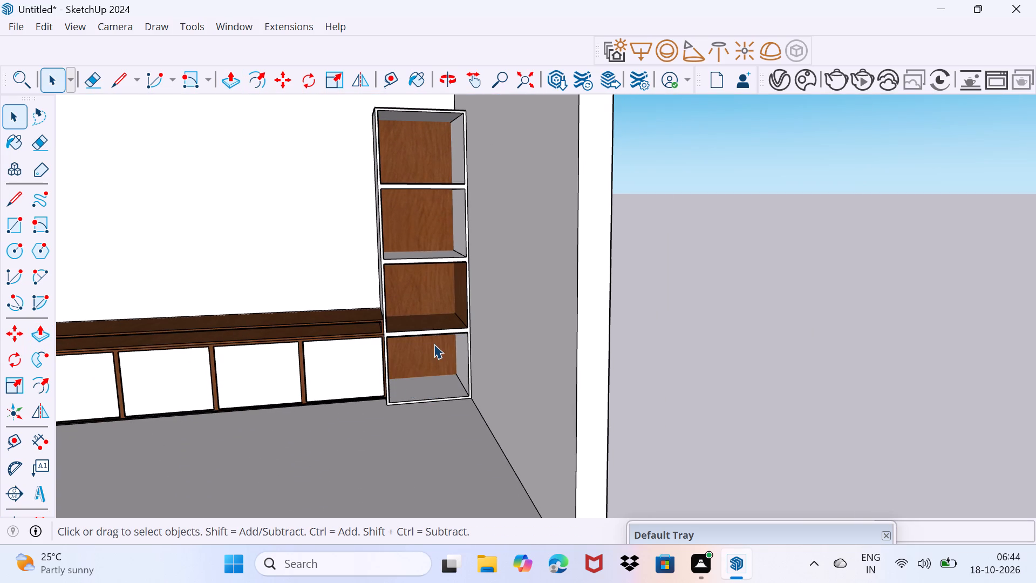
Paint the tall unit's front frame and the bottom compartment's floor and side walls with the dark brown Wood material.
{"action": "scroll", "coordinate": [420, 336], "scroll_direction": "down", "scroll_amount": 3}
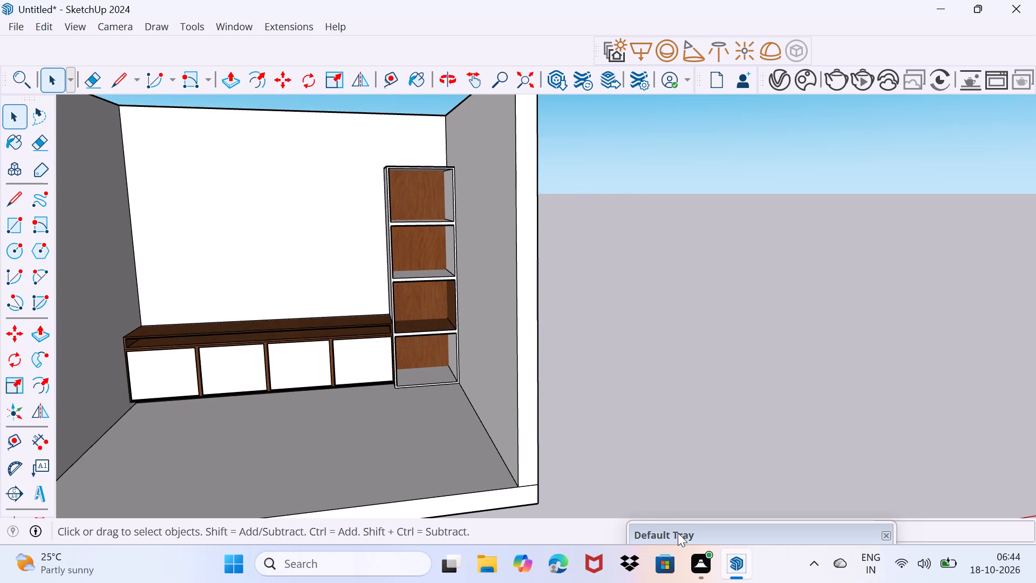
{"action": "left_click_drag", "start_coordinate": [678, 532], "coordinate": [657, 207]}
{"action": "left_click", "coordinate": [629, 423]}
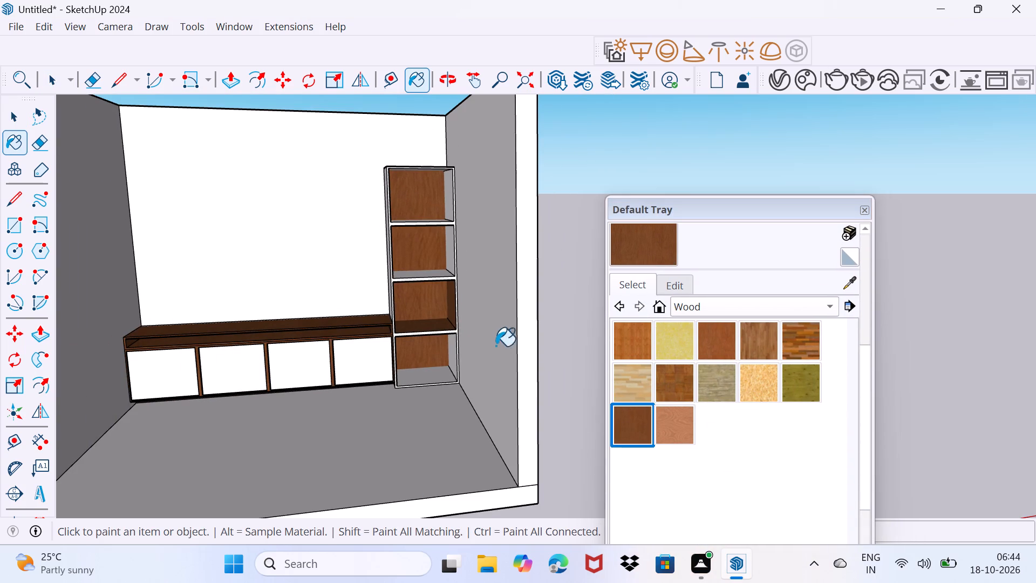
{"action": "scroll", "coordinate": [425, 370], "scroll_direction": "up", "scroll_amount": 10}
{"action": "left_click", "coordinate": [327, 400]}
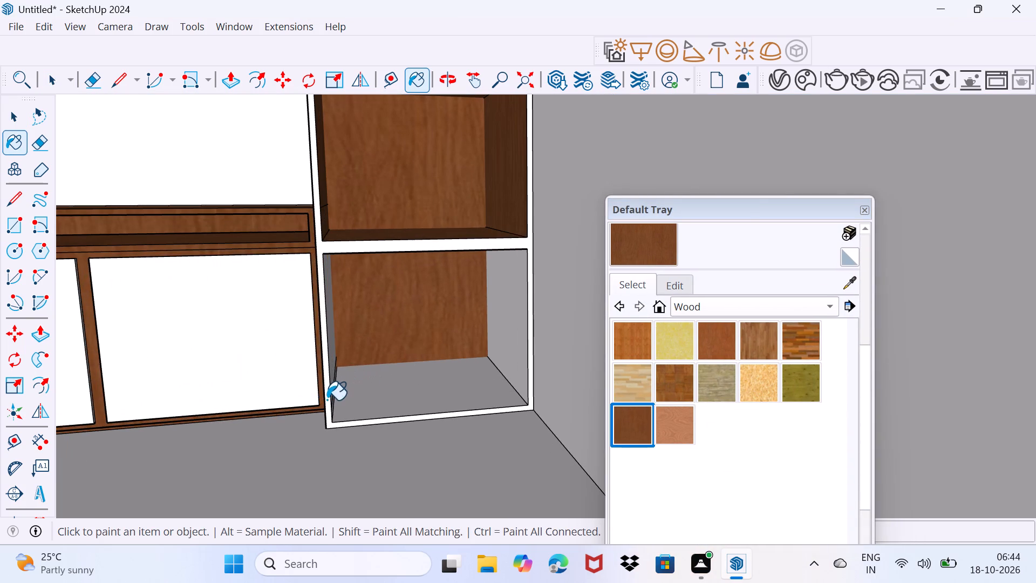
{"action": "left_click", "coordinate": [352, 394]}
{"action": "left_click", "coordinate": [335, 351]}
{"action": "scroll", "coordinate": [410, 358], "scroll_direction": "up", "scroll_amount": 1}
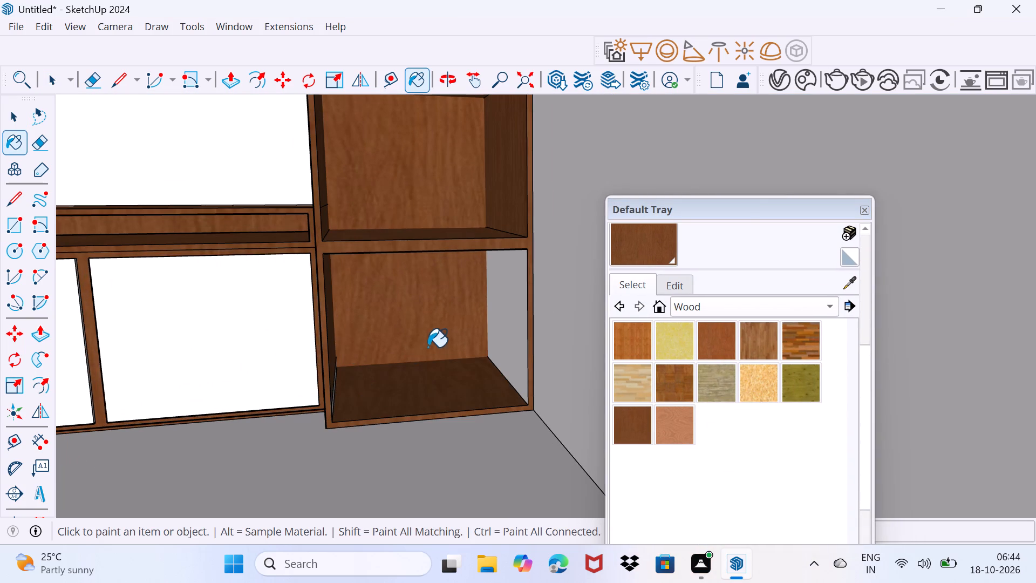
{"action": "left_click", "coordinate": [512, 343]}
{"action": "scroll", "coordinate": [441, 383], "scroll_direction": "up", "scroll_amount": 5}
{"action": "middle_click_drag", "start_coordinate": [414, 392], "coordinate": [366, 400]}
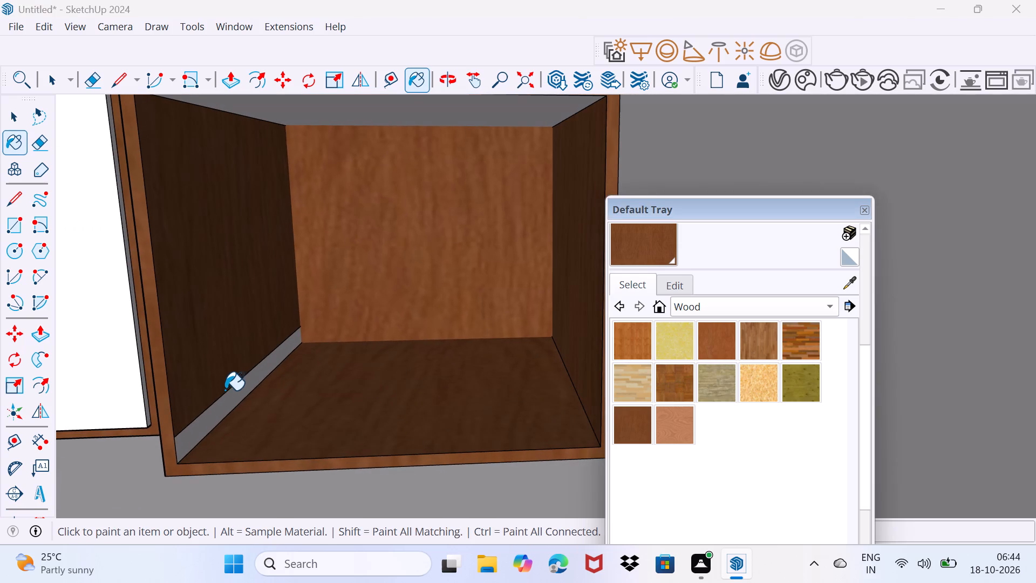
{"action": "left_click", "coordinate": [225, 396]}
Paint the tall unit's exposed outer side above the low cabinet and the second compartment's floor in the same wood.
{"action": "middle_click_drag", "start_coordinate": [157, 426], "coordinate": [263, 433]}
{"action": "scroll", "coordinate": [263, 433], "scroll_direction": "down", "scroll_amount": 9}
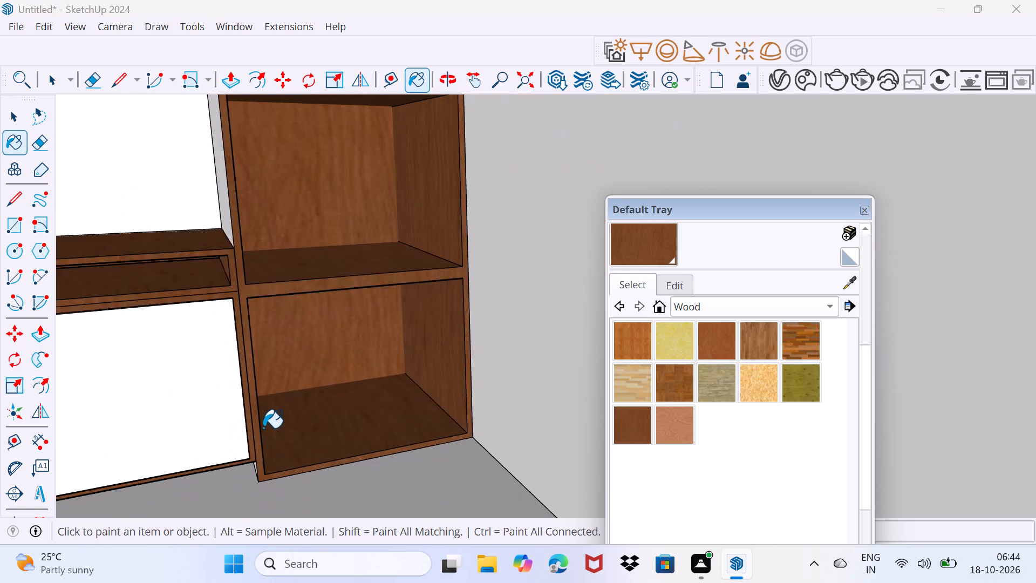
{"action": "scroll", "coordinate": [263, 428], "scroll_direction": "down", "scroll_amount": 3}
{"action": "middle_click_drag", "start_coordinate": [313, 288], "coordinate": [422, 302]}
{"action": "left_click", "coordinate": [214, 280]}
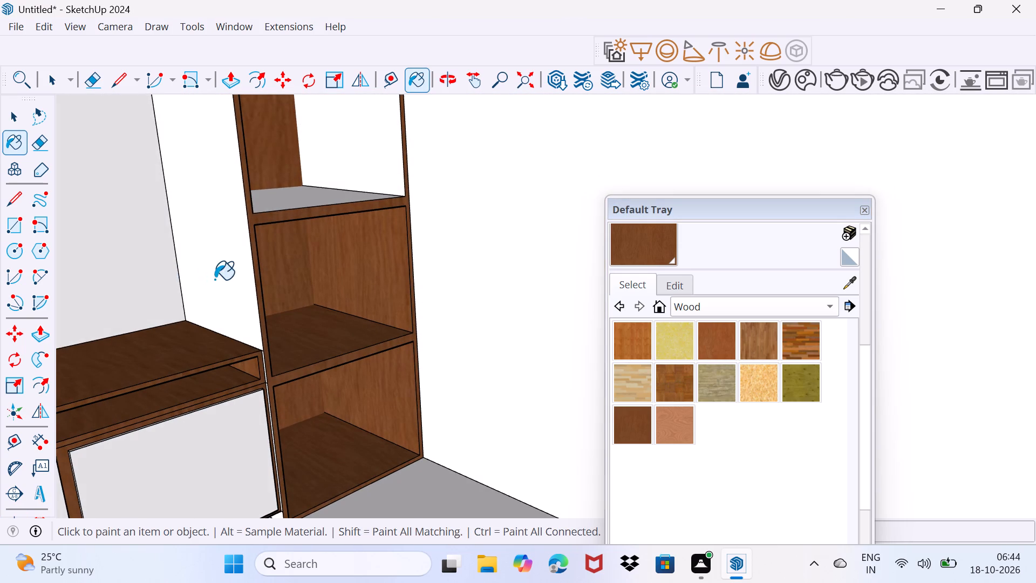
{"action": "left_click", "coordinate": [322, 196]}
Paint the tall unit's remaining narrow side strips beside the low cabinet with the same wood, down to the floor.
{"action": "middle_click_drag", "start_coordinate": [363, 208], "coordinate": [315, 211]}
{"action": "scroll", "coordinate": [278, 404], "scroll_direction": "up", "scroll_amount": 11}
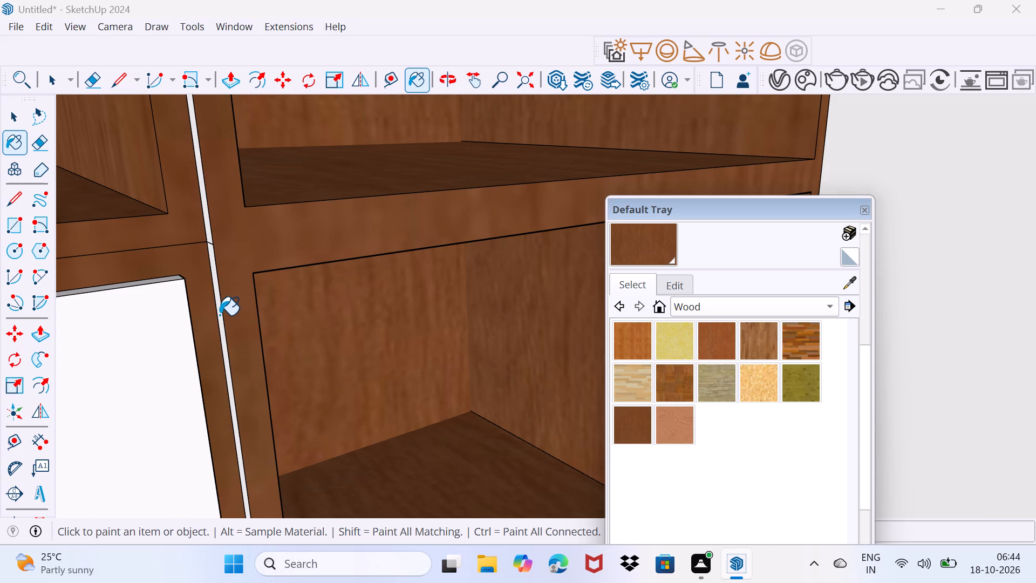
{"action": "left_click", "coordinate": [220, 315]}
{"action": "left_click", "coordinate": [209, 227]}
{"action": "scroll", "coordinate": [209, 227], "scroll_direction": "down", "scroll_amount": 7}
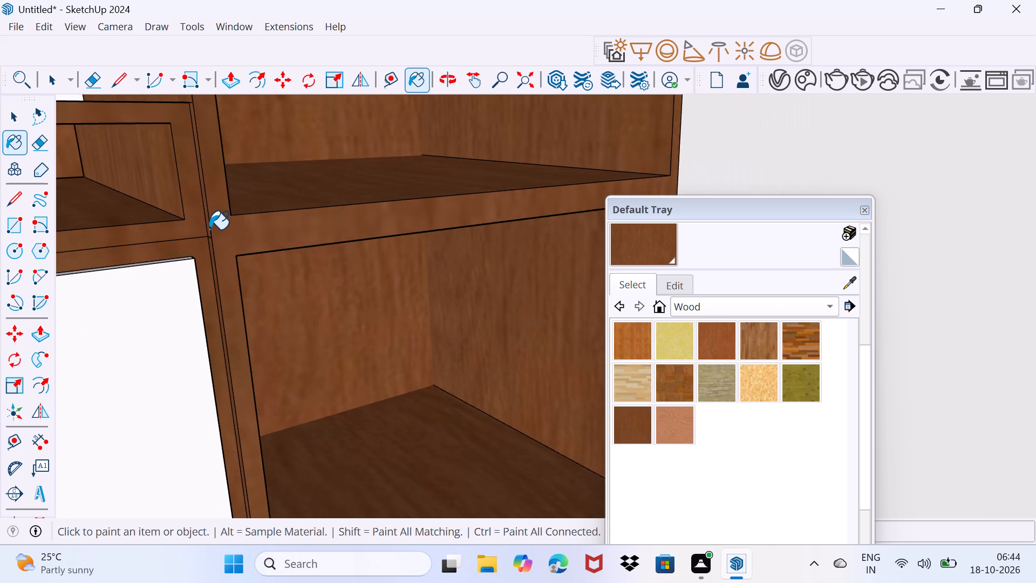
{"action": "scroll", "coordinate": [209, 229], "scroll_direction": "down", "scroll_amount": 15}
{"action": "scroll", "coordinate": [205, 428], "scroll_direction": "up", "scroll_amount": 11}
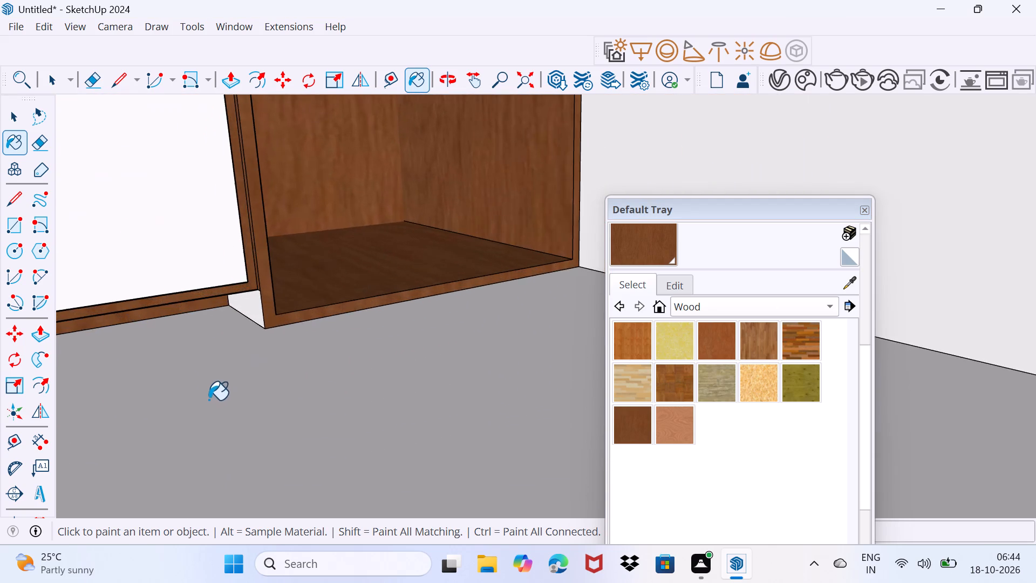
{"action": "scroll", "coordinate": [209, 400], "scroll_direction": "up", "scroll_amount": 2}
{"action": "middle_click_drag", "start_coordinate": [208, 400], "coordinate": [248, 369]}
{"action": "left_click", "coordinate": [252, 309]}
Paint the remaining bare strip at the inner end of the low cabinet's open shelf with the dark wood.
{"action": "scroll", "coordinate": [252, 306], "scroll_direction": "down", "scroll_amount": 17}
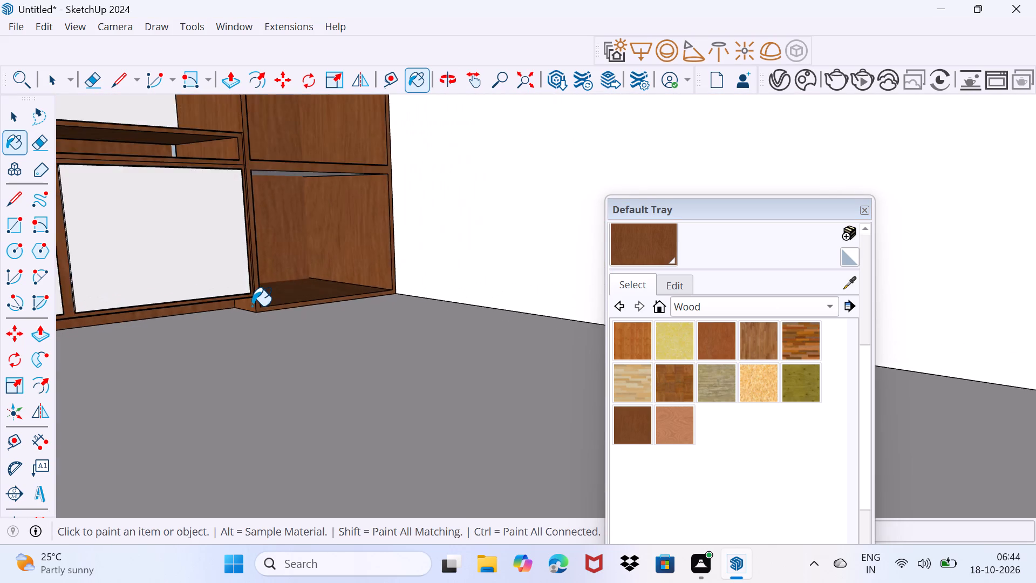
{"action": "scroll", "coordinate": [252, 306], "scroll_direction": "down", "scroll_amount": 7}
{"action": "scroll", "coordinate": [222, 254], "scroll_direction": "up", "scroll_amount": 9}
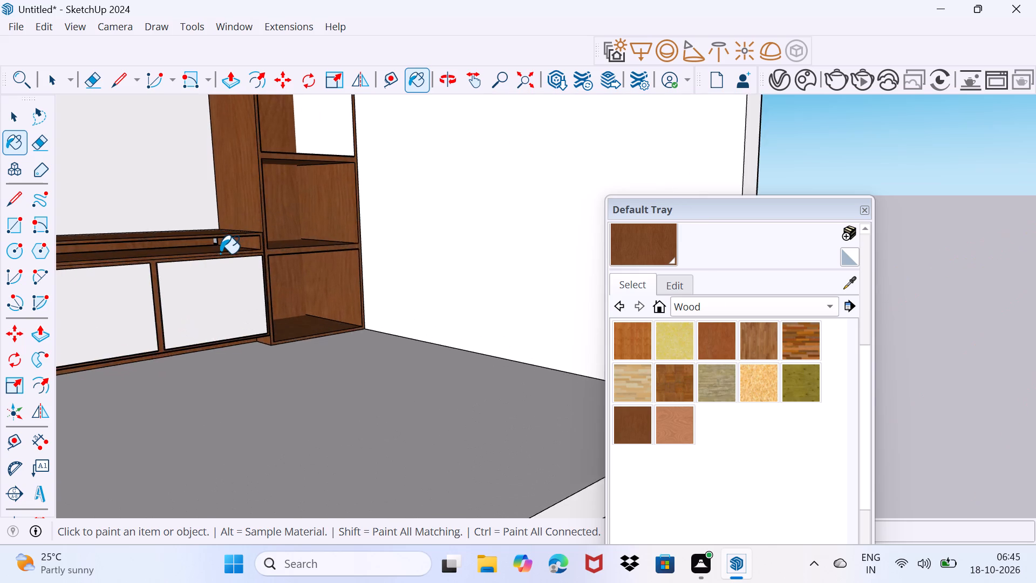
{"action": "scroll", "coordinate": [220, 254], "scroll_direction": "up", "scroll_amount": 18}
{"action": "left_click", "coordinate": [203, 184]}
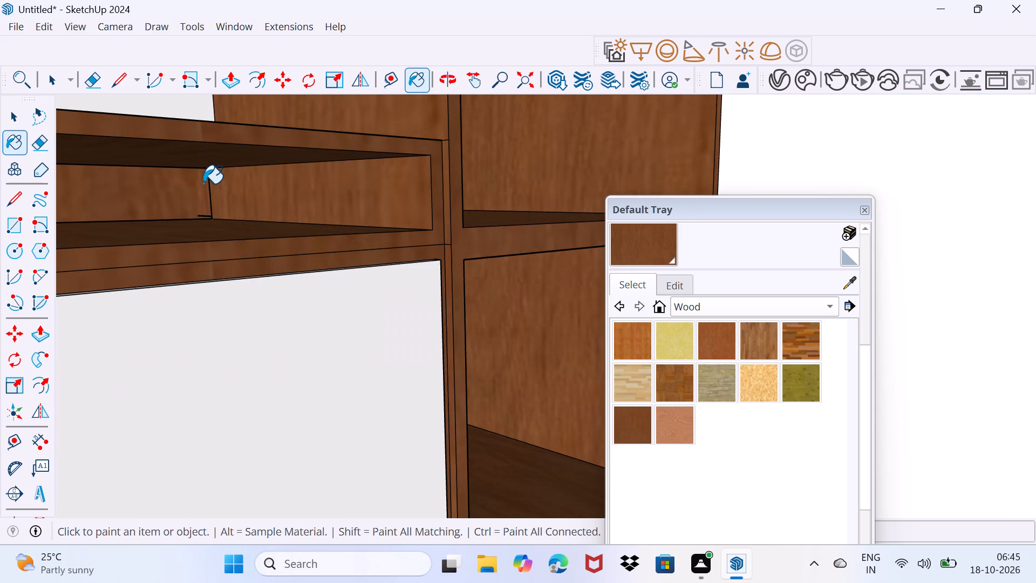
Paint the tall unit's top face with the dark wood material.
{"action": "scroll", "coordinate": [203, 188], "scroll_direction": "down", "scroll_amount": 20}
{"action": "scroll", "coordinate": [203, 188], "scroll_direction": "down", "scroll_amount": 10}
{"action": "middle_click_drag", "start_coordinate": [228, 159], "coordinate": [224, 173]}
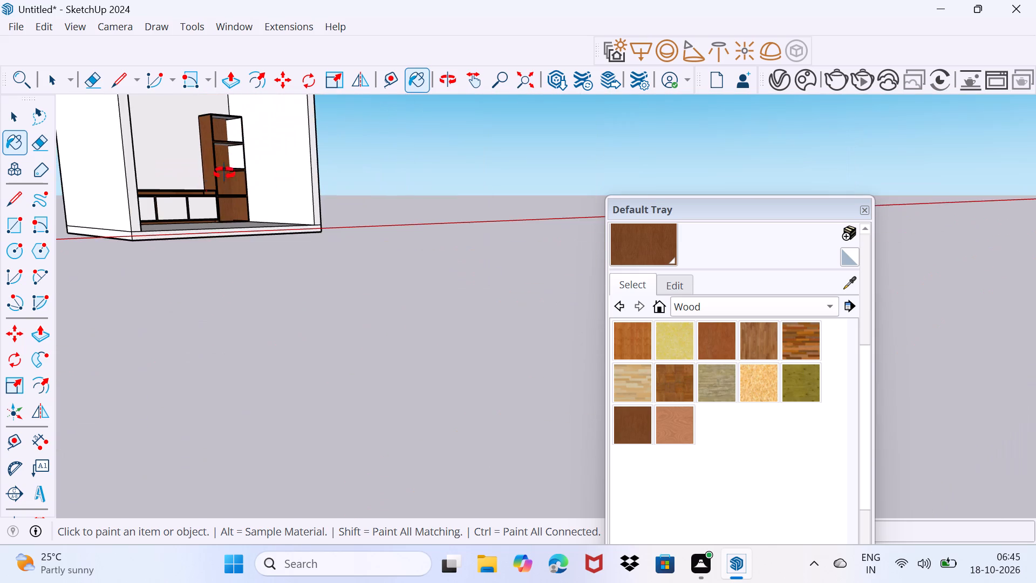
{"action": "middle_click_drag", "start_coordinate": [224, 173], "coordinate": [65, 371]}
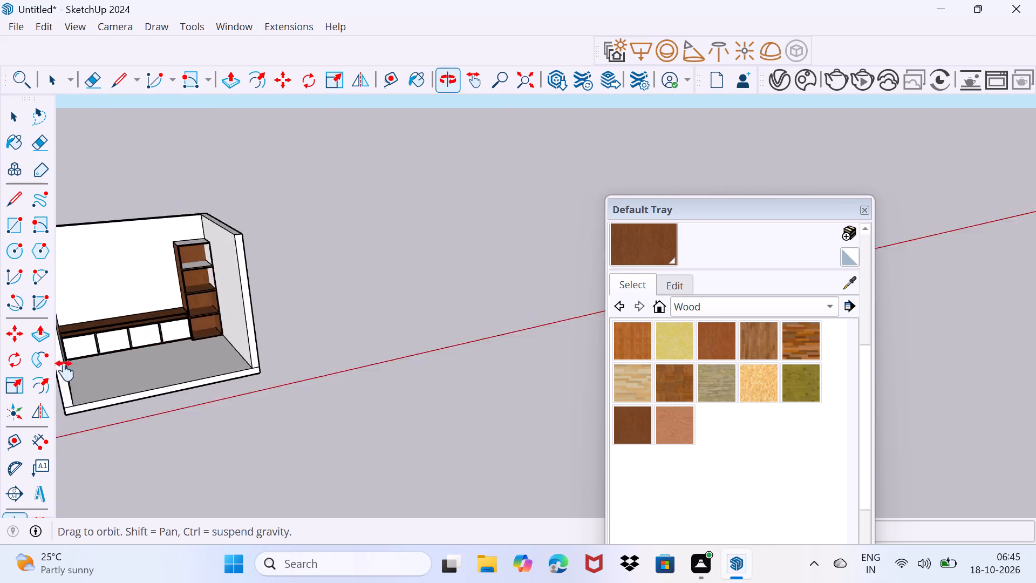
{"action": "middle_click_drag", "start_coordinate": [65, 371], "coordinate": [43, 403]}
{"action": "left_click", "coordinate": [148, 303]}
Paint the bare inner side walls and undersides in the tall unit's two upper compartments with the dark wood.
{"action": "scroll", "coordinate": [140, 324], "scroll_direction": "up", "scroll_amount": 5}
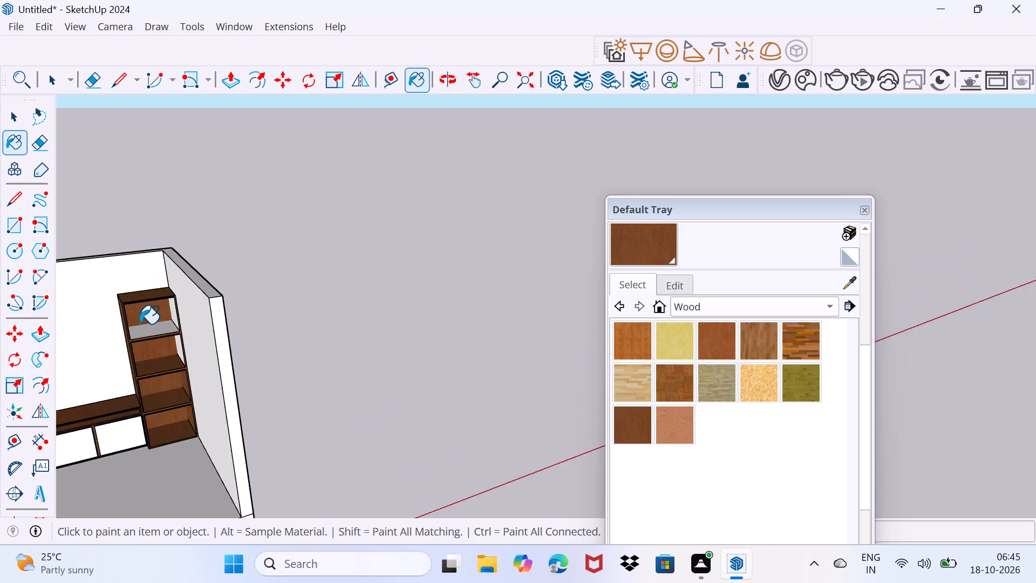
{"action": "scroll", "coordinate": [140, 324], "scroll_direction": "up", "scroll_amount": 9}
{"action": "middle_click_drag", "start_coordinate": [127, 360], "coordinate": [186, 266]}
{"action": "scroll", "coordinate": [145, 344], "scroll_direction": "up", "scroll_amount": 1}
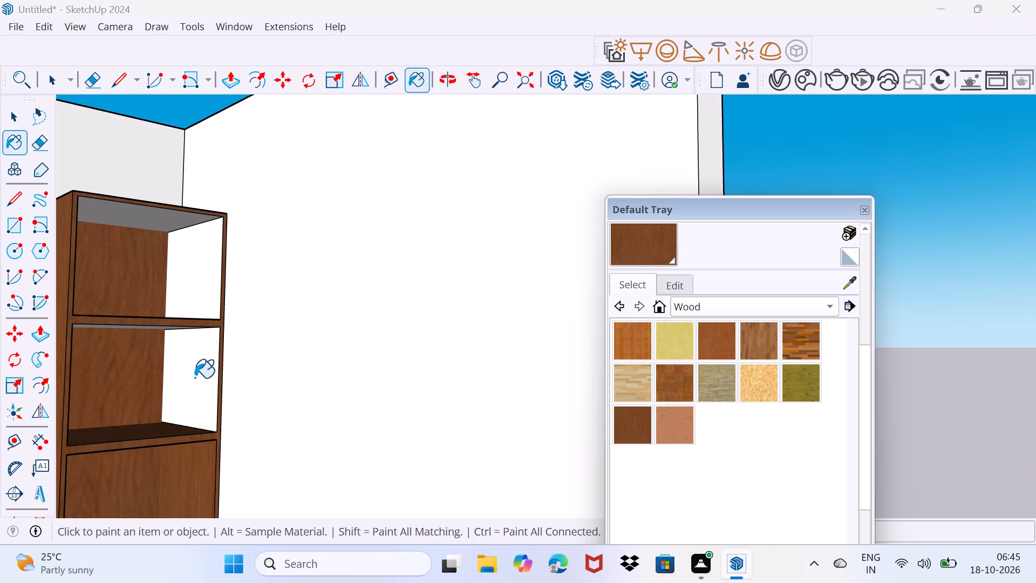
{"action": "left_click", "coordinate": [195, 380]}
{"action": "left_click", "coordinate": [198, 291]}
{"action": "left_click", "coordinate": [183, 214]}
{"action": "scroll", "coordinate": [156, 391], "scroll_direction": "up", "scroll_amount": 3}
{"action": "middle_click_drag", "start_coordinate": [158, 370], "coordinate": [169, 338]}
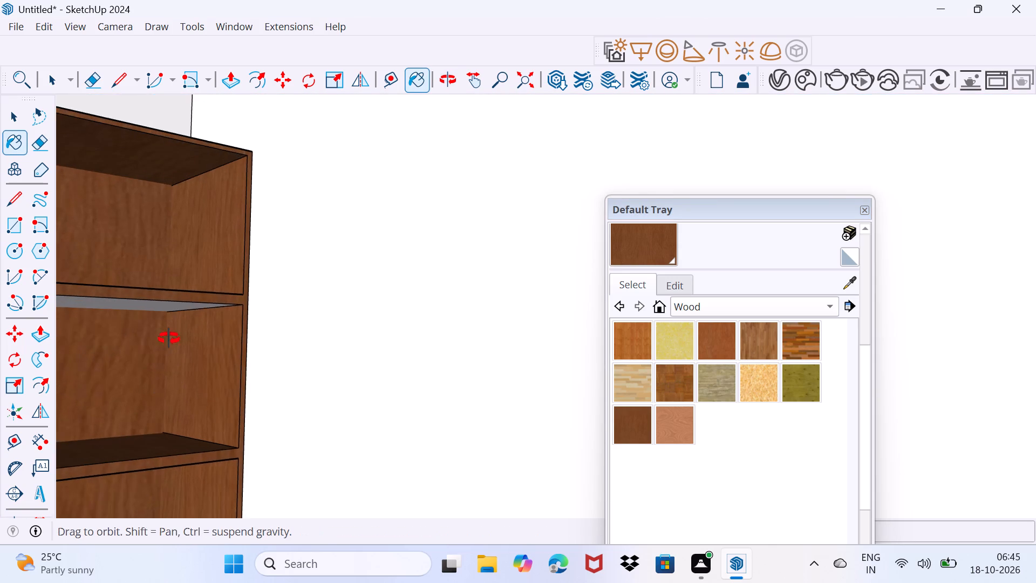
{"action": "middle_click_drag", "start_coordinate": [169, 338], "coordinate": [173, 326]}
{"action": "left_click", "coordinate": [169, 295]}
Paint the ceiling of the tall unit's bottom compartment with the dark wood material.
{"action": "scroll", "coordinate": [169, 293], "scroll_direction": "down", "scroll_amount": 18}
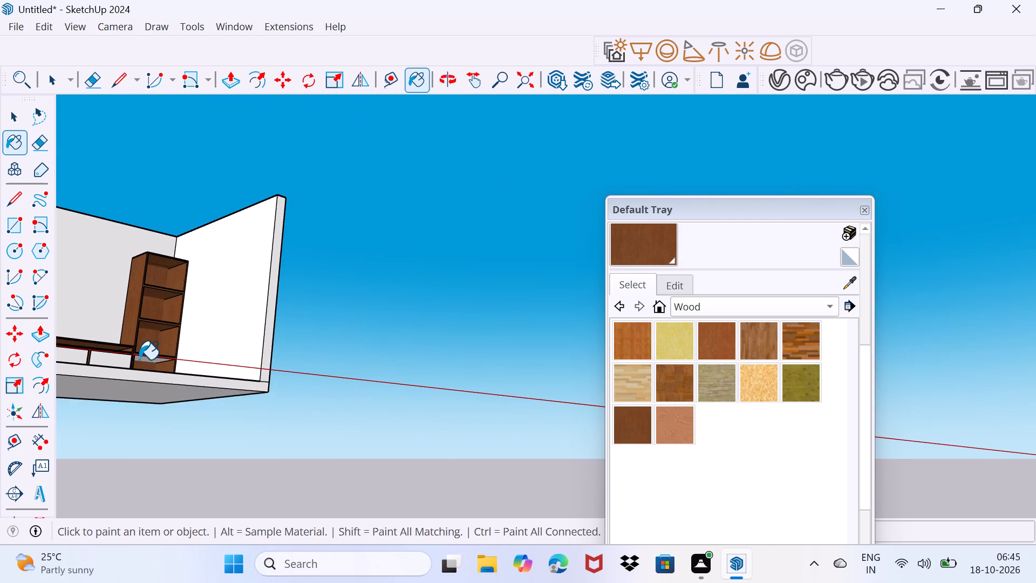
{"action": "scroll", "coordinate": [137, 374], "scroll_direction": "up", "scroll_amount": 20}
{"action": "scroll", "coordinate": [137, 374], "scroll_direction": "up", "scroll_amount": 7}
{"action": "middle_click_drag", "start_coordinate": [152, 299], "coordinate": [153, 330]}
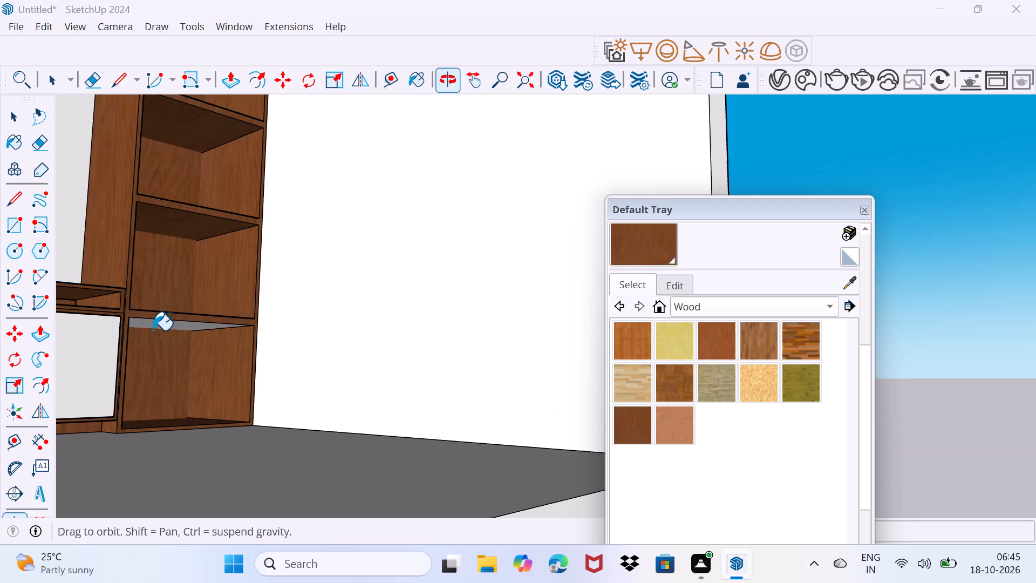
{"action": "scroll", "coordinate": [157, 336], "scroll_direction": "up", "scroll_amount": 6}
{"action": "left_click", "coordinate": [177, 318]}
Paint the floor of the tall unit's top compartment with the dark wood material.
{"action": "scroll", "coordinate": [177, 318], "scroll_direction": "down", "scroll_amount": 13}
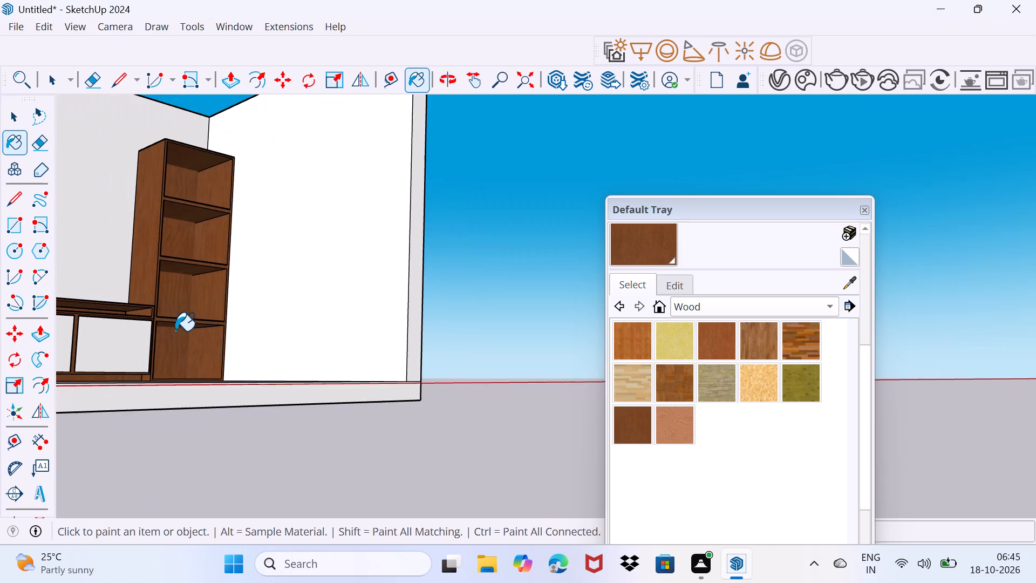
{"action": "middle_click_drag", "start_coordinate": [175, 331], "coordinate": [121, 397]}
{"action": "scroll", "coordinate": [121, 397], "scroll_direction": "down", "scroll_amount": 9}
{"action": "middle_click_drag", "start_coordinate": [119, 396], "coordinate": [157, 463]}
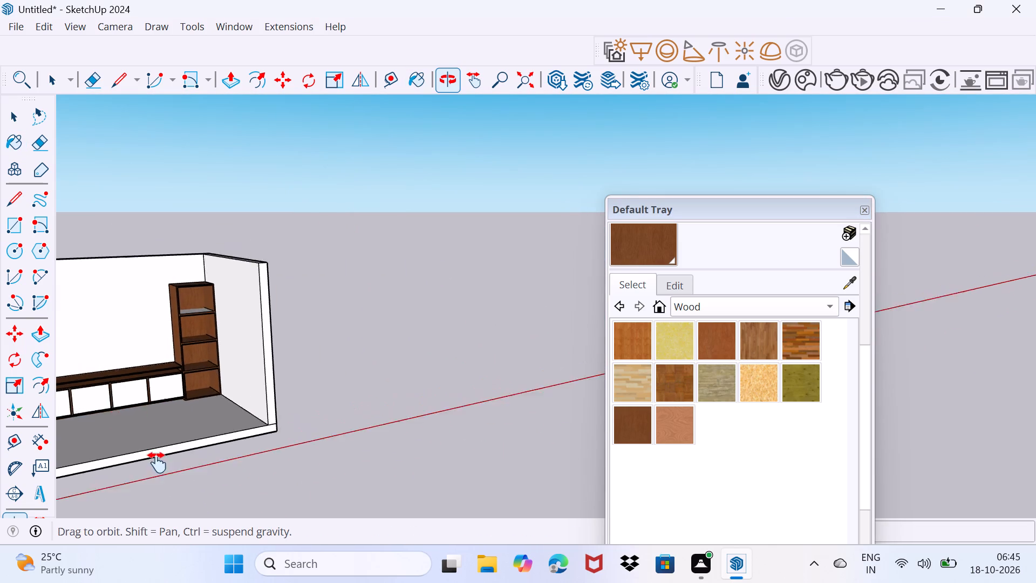
{"action": "middle_click_drag", "start_coordinate": [157, 463], "coordinate": [158, 480]}
{"action": "left_click", "coordinate": [211, 364]}
{"action": "scroll", "coordinate": [207, 377], "scroll_direction": "up", "scroll_amount": 3}
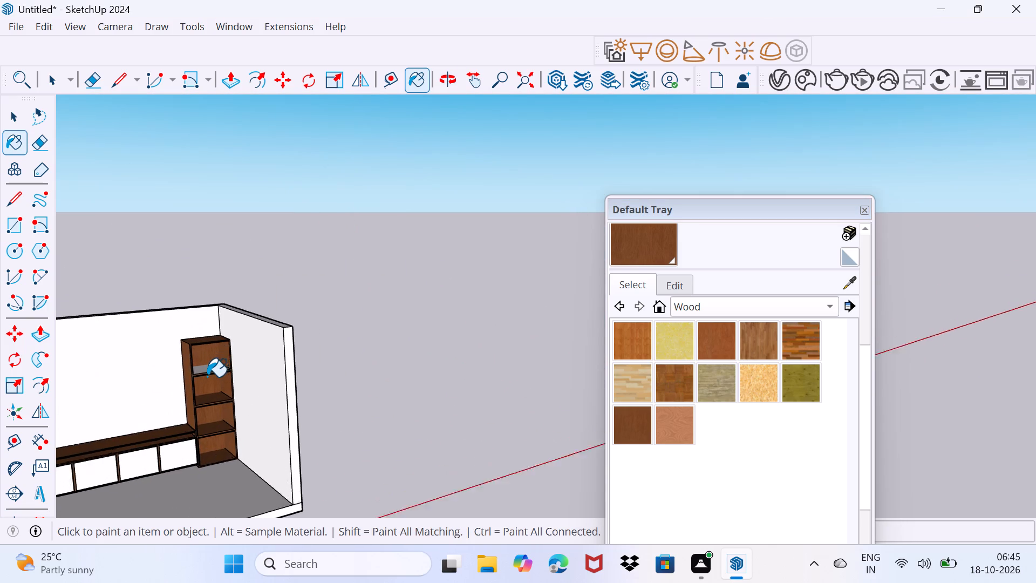
{"action": "scroll", "coordinate": [207, 377], "scroll_direction": "up", "scroll_amount": 10}
{"action": "left_click", "coordinate": [207, 347]}
Examine the painted low cabinet and tall unit from several angles inside the room, moving the materials tray clear of the model.
{"action": "scroll", "coordinate": [202, 364], "scroll_direction": "down", "scroll_amount": 17}
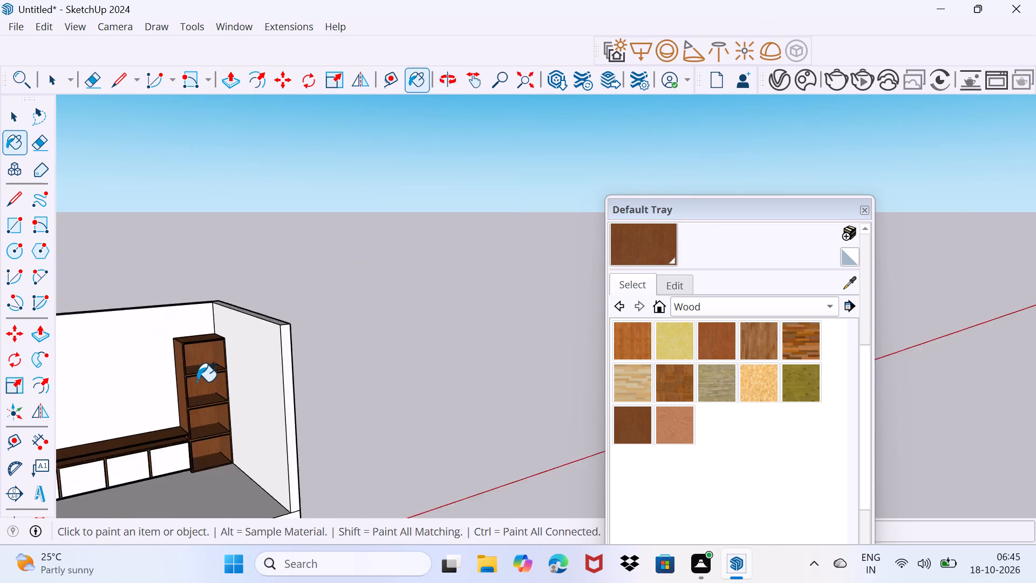
{"action": "scroll", "coordinate": [197, 382], "scroll_direction": "down", "scroll_amount": 2}
{"action": "middle_click_drag", "start_coordinate": [148, 421], "coordinate": [335, 406], "text": "shift"}
{"action": "middle_click_drag", "start_coordinate": [337, 429], "coordinate": [183, 402]}
{"action": "scroll", "coordinate": [366, 415], "scroll_direction": "up", "scroll_amount": 12}
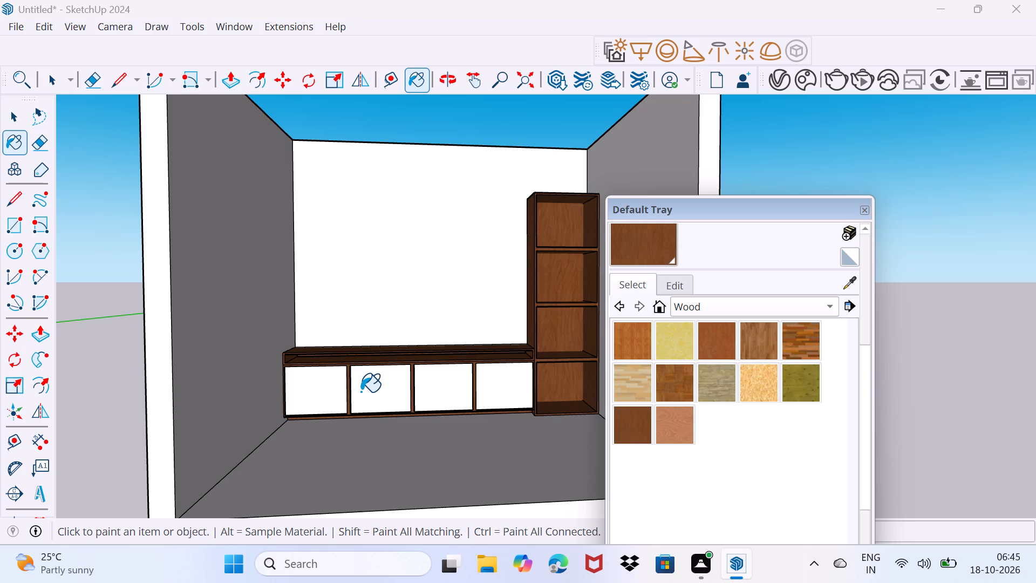
{"action": "middle_click", "coordinate": [361, 392]}
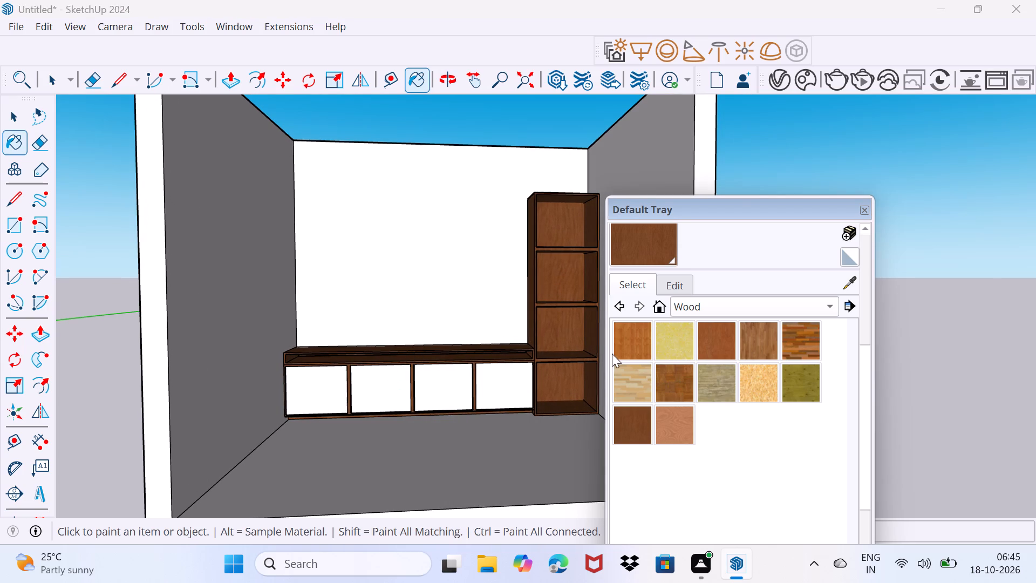
{"action": "left_click_drag", "start_coordinate": [728, 215], "coordinate": [557, 483]}
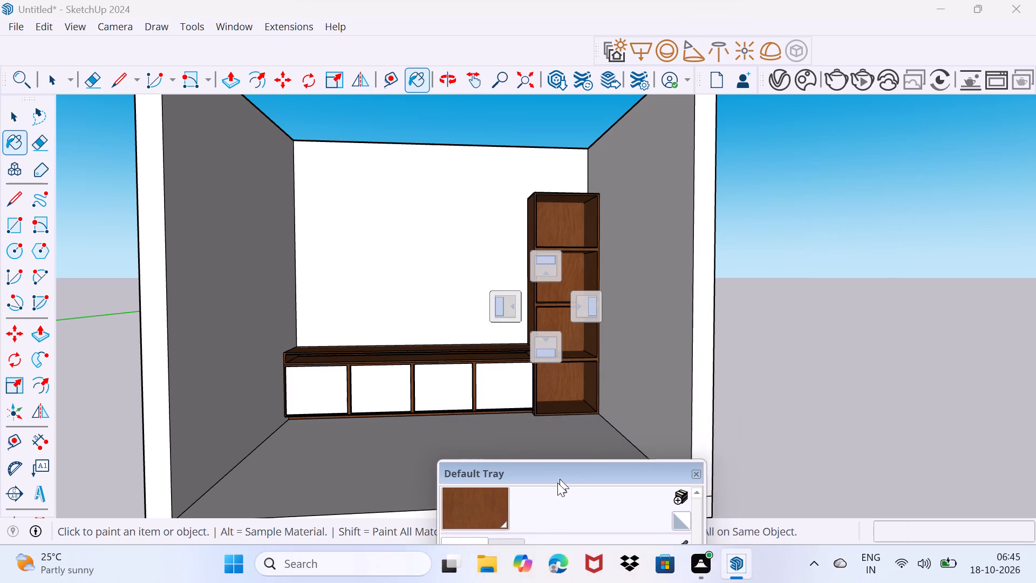
{"action": "left_click_drag", "start_coordinate": [557, 483], "coordinate": [554, 512]}
{"action": "scroll", "coordinate": [524, 324], "scroll_direction": "up", "scroll_amount": 4}
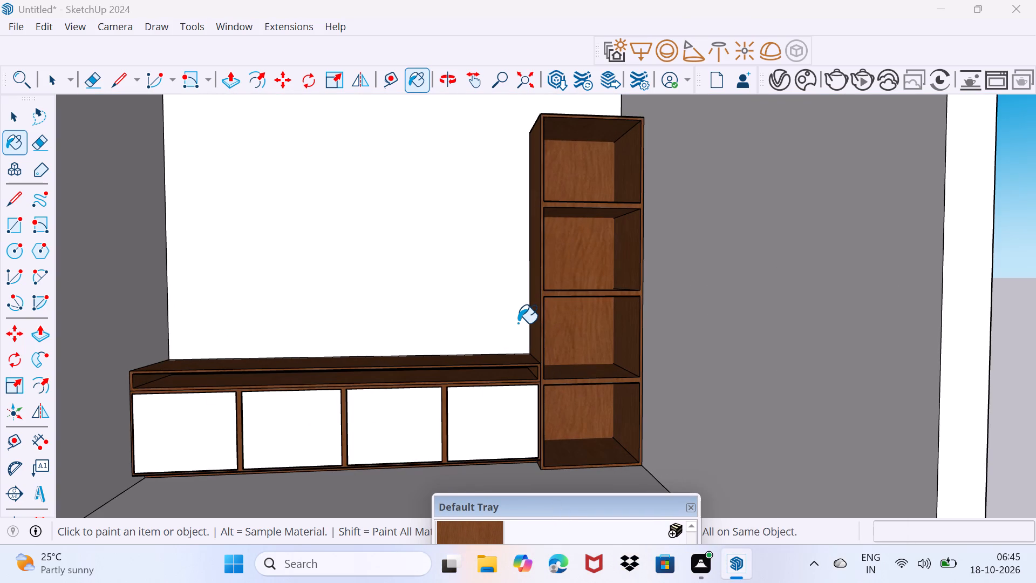
{"action": "key", "text": "space"}
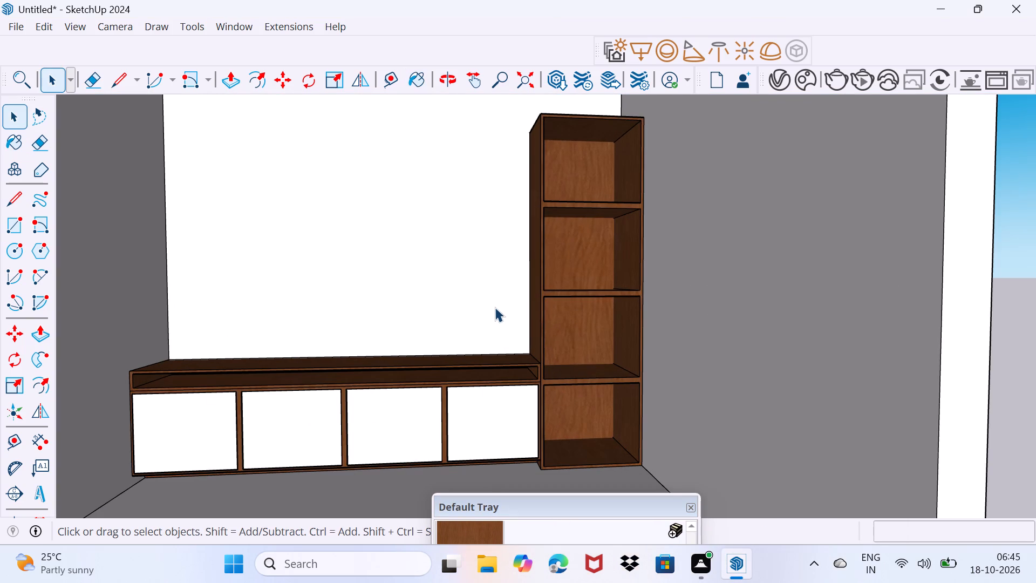
{"action": "scroll", "coordinate": [495, 307], "scroll_direction": "down", "scroll_amount": 2}
{"action": "middle_click_drag", "start_coordinate": [482, 306], "coordinate": [505, 310]}
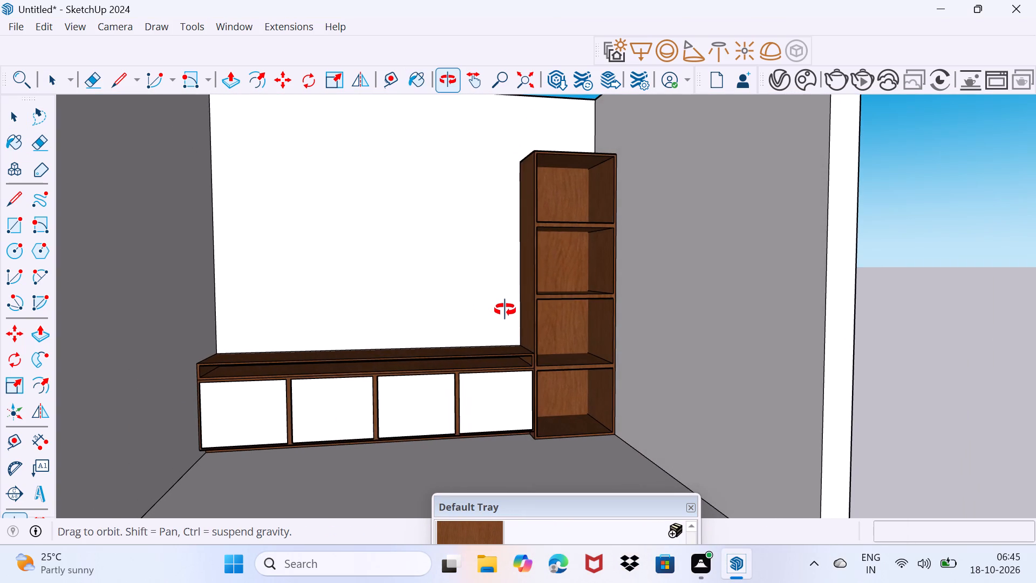
{"action": "middle_click_drag", "start_coordinate": [505, 310], "coordinate": [473, 310]}
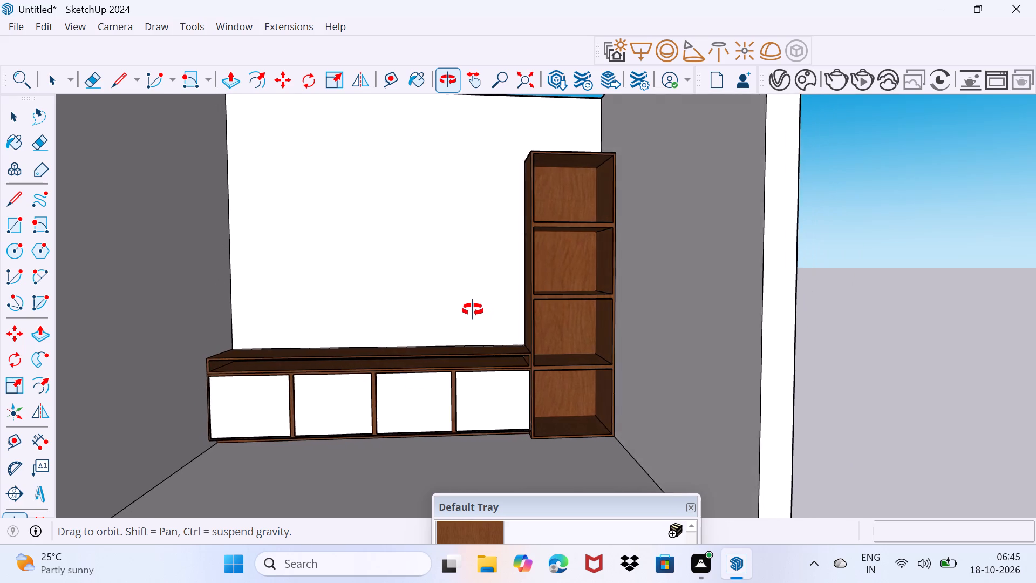
{"action": "middle_click_drag", "start_coordinate": [473, 310], "coordinate": [384, 328]}
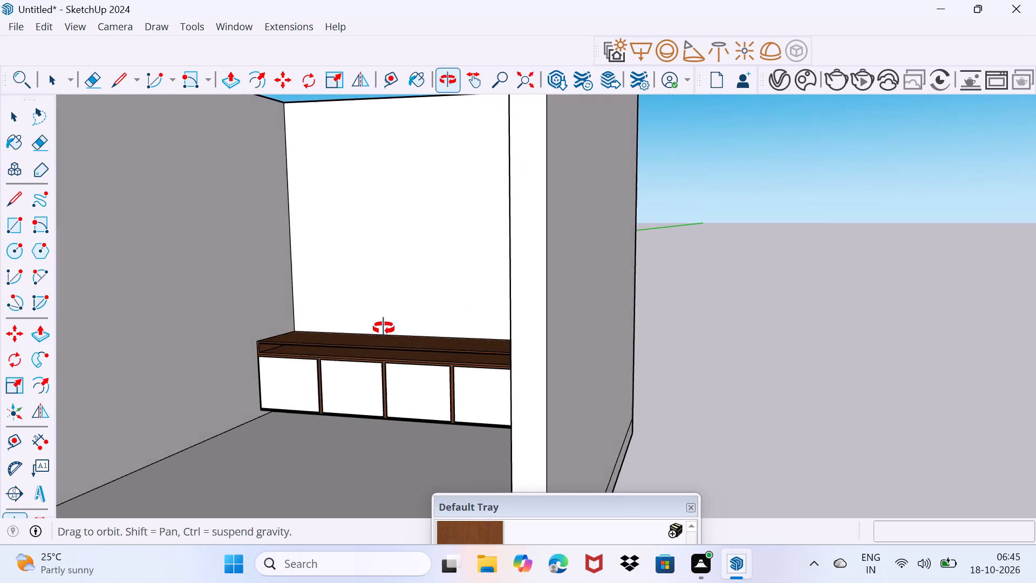
Paint the remaining bare inner side walls of the tall unit's two upper compartments with the dark wood material.
{"action": "middle_click_drag", "start_coordinate": [384, 328], "coordinate": [401, 334]}
{"action": "left_click", "coordinate": [471, 534]}
{"action": "scroll", "coordinate": [535, 282], "scroll_direction": "up", "scroll_amount": 2}
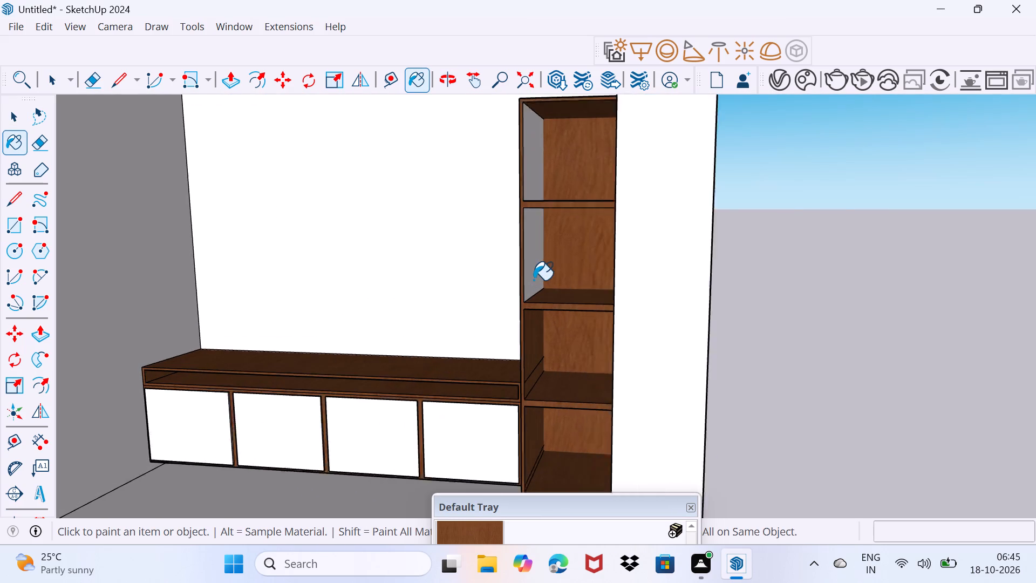
{"action": "scroll", "coordinate": [534, 280], "scroll_direction": "up", "scroll_amount": 2}
{"action": "left_click", "coordinate": [533, 268]}
{"action": "left_click", "coordinate": [534, 168]}
{"action": "middle_click_drag", "start_coordinate": [534, 255], "coordinate": [692, 277]}
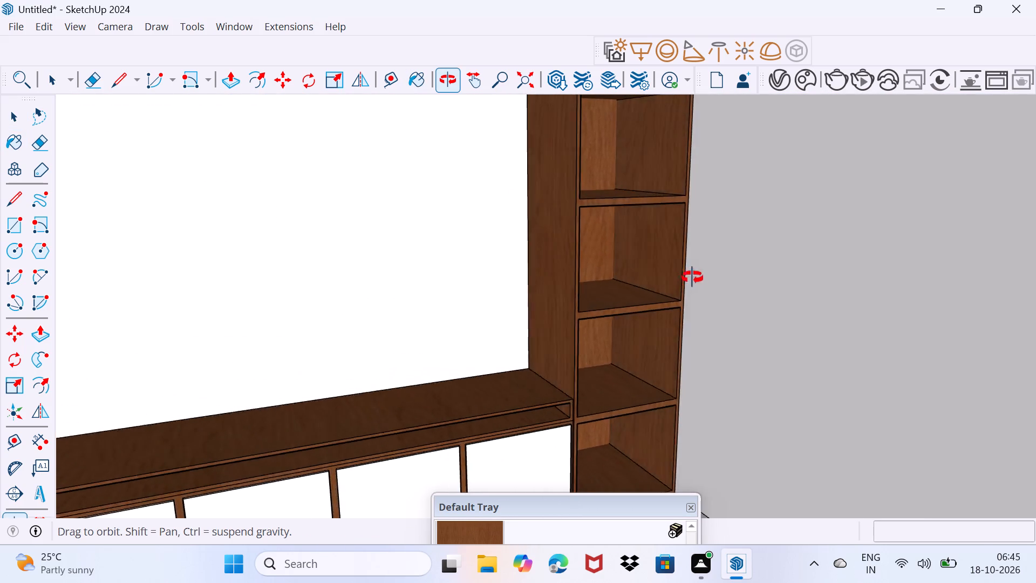
{"action": "middle_click_drag", "start_coordinate": [692, 277], "coordinate": [627, 277]}
{"action": "scroll", "coordinate": [627, 277], "scroll_direction": "down", "scroll_amount": 8}
{"action": "scroll", "coordinate": [588, 328], "scroll_direction": "up", "scroll_amount": 5}
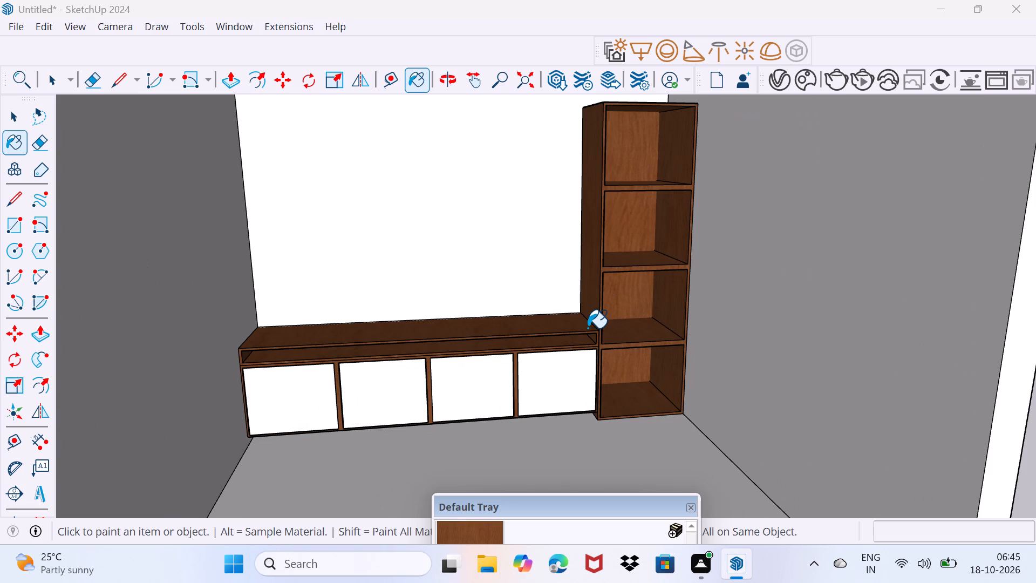
{"action": "key", "text": "space"}
Copy the tall unit's rear vertical edge 0.5" outward along the back wall, above the low cabinet.
{"action": "scroll", "coordinate": [582, 253], "scroll_direction": "up", "scroll_amount": 3}
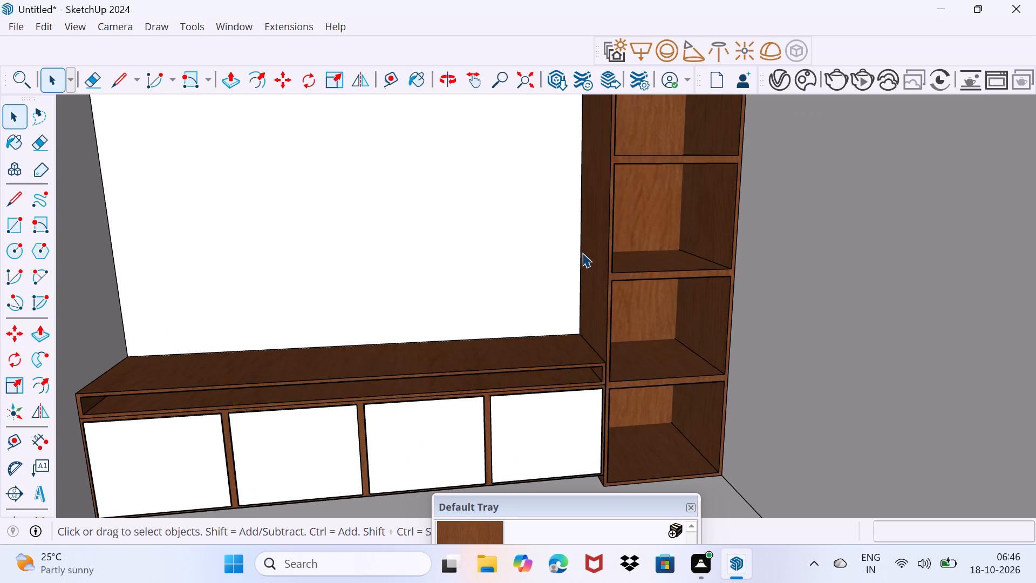
{"action": "middle_click_drag", "start_coordinate": [583, 253], "coordinate": [698, 280], "text": "shift"}
{"action": "scroll", "coordinate": [698, 280], "scroll_direction": "down", "scroll_amount": 2}
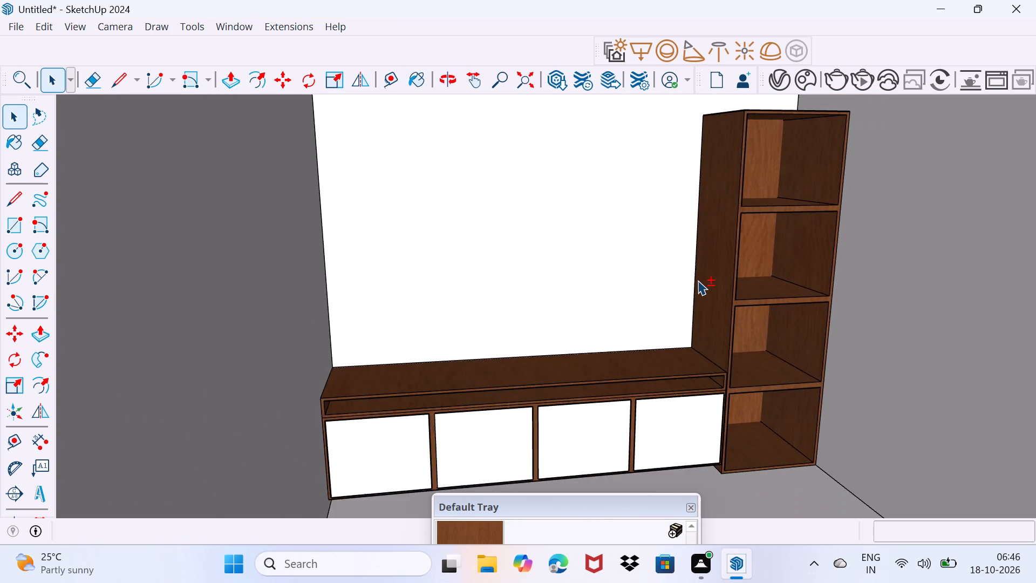
{"action": "scroll", "coordinate": [698, 280], "scroll_direction": "down", "scroll_amount": 1}
{"action": "key", "text": "l"}
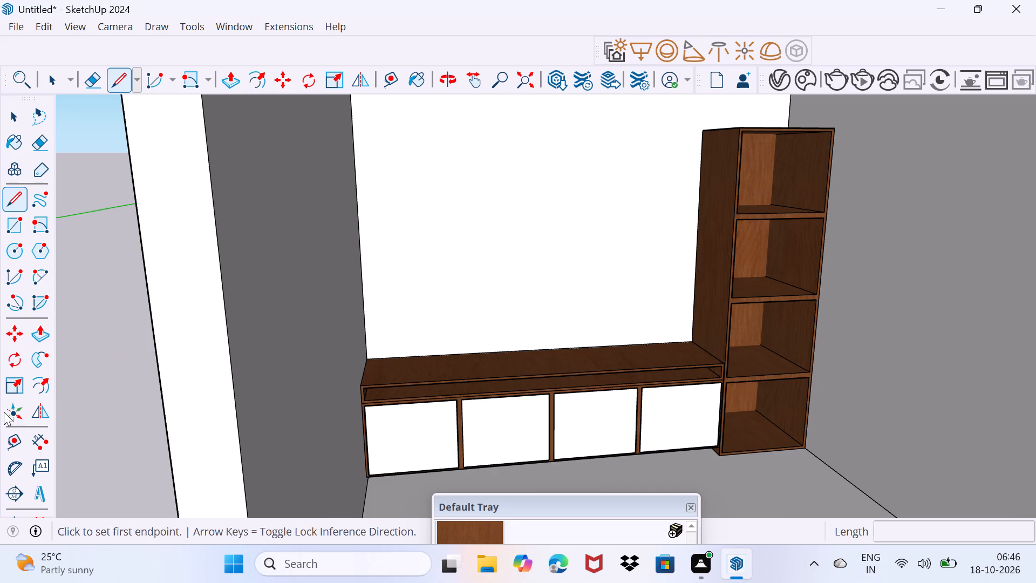
{"action": "key", "text": "m"}
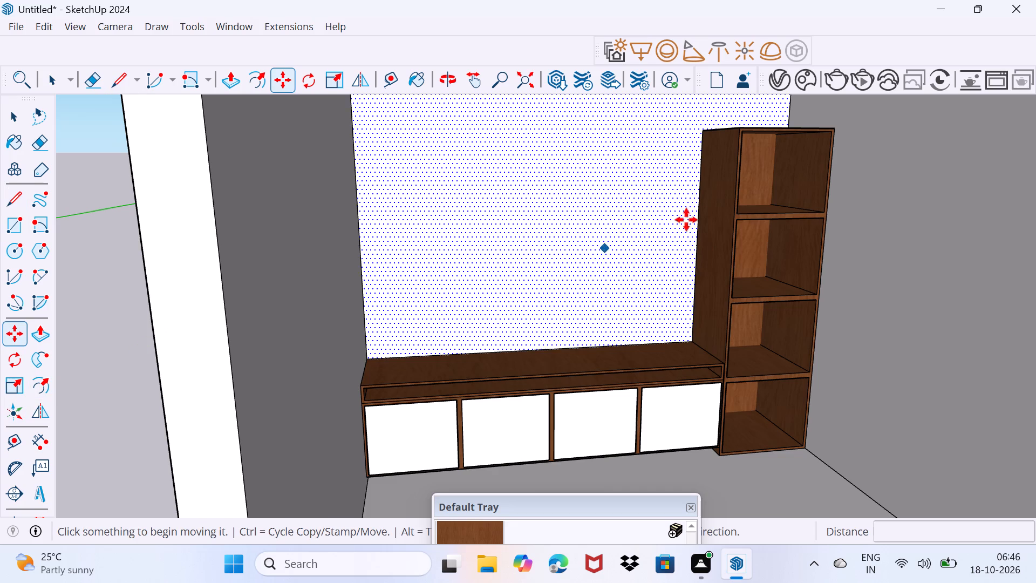
{"action": "left_click", "coordinate": [701, 207]}
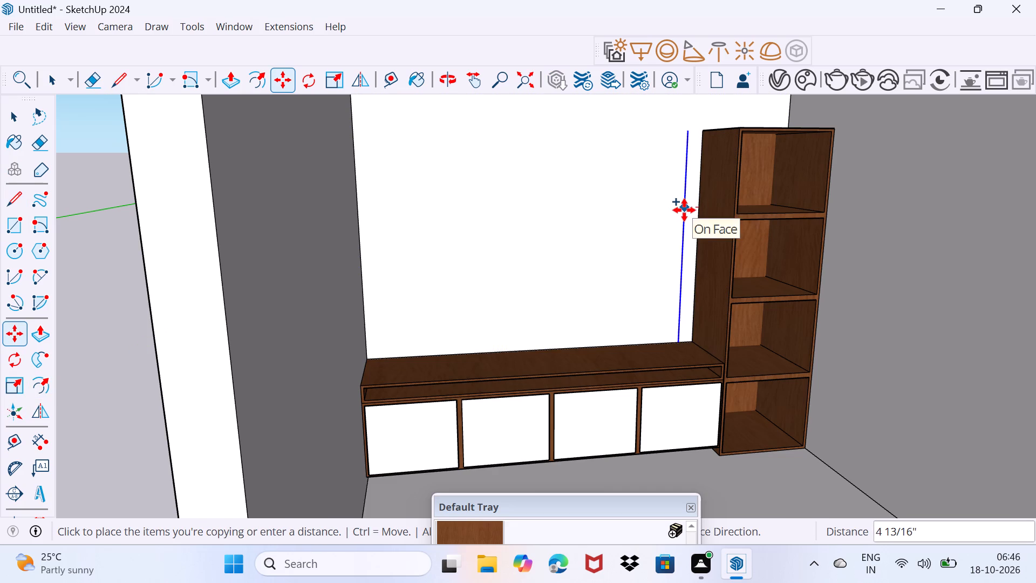
{"action": "type", "text": "0.5\""}
{"action": "key", "text": "Return"}
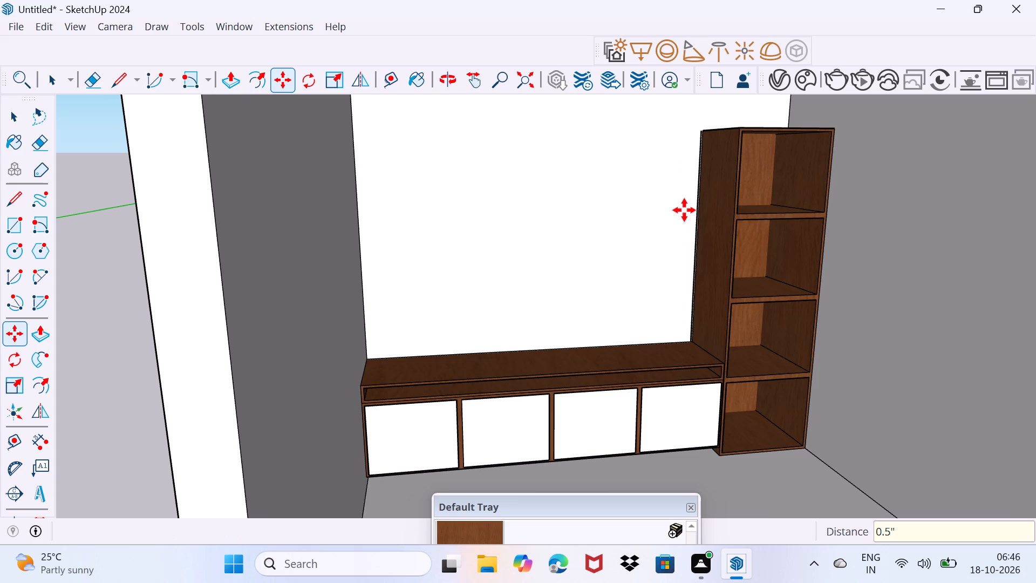
{"action": "key", "text": "space"}
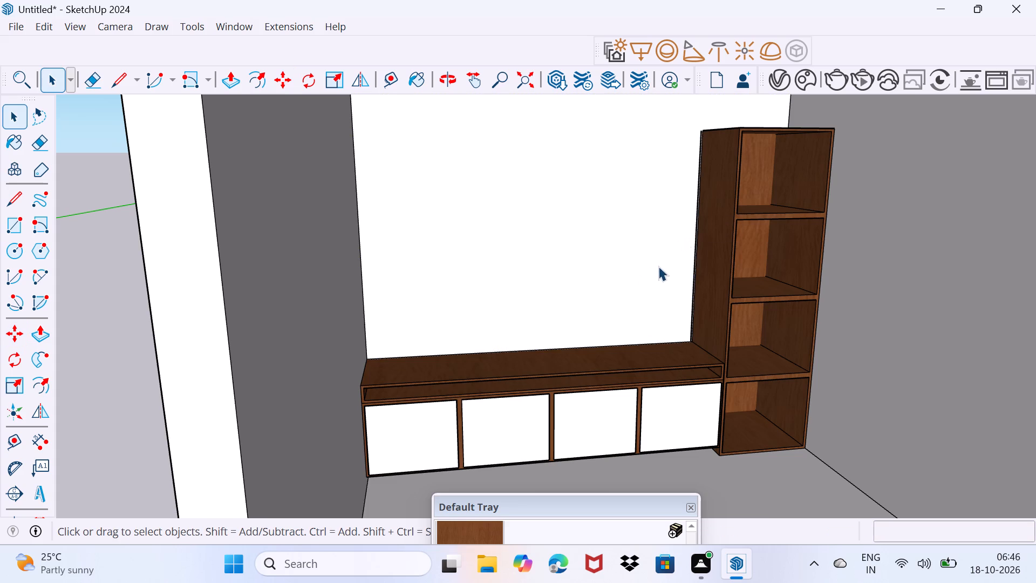
Draw a short line joining the tops of the tall unit's rear edge and its copy to close the strip.
{"action": "scroll", "coordinate": [664, 256], "scroll_direction": "up", "scroll_amount": 3}
{"action": "middle_click_drag", "start_coordinate": [720, 138], "coordinate": [630, 407]}
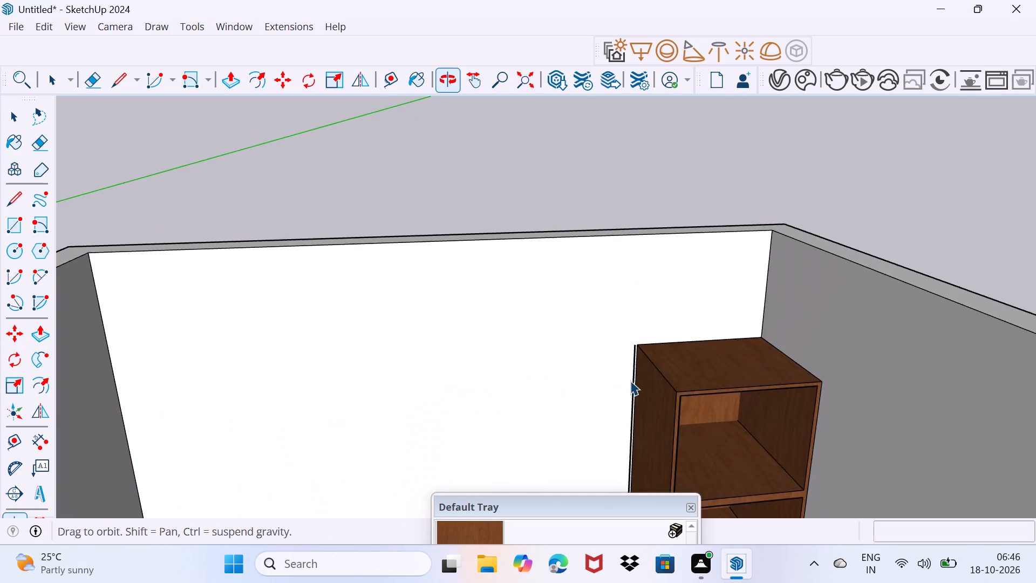
{"action": "scroll", "coordinate": [640, 345], "scroll_direction": "up", "scroll_amount": 5}
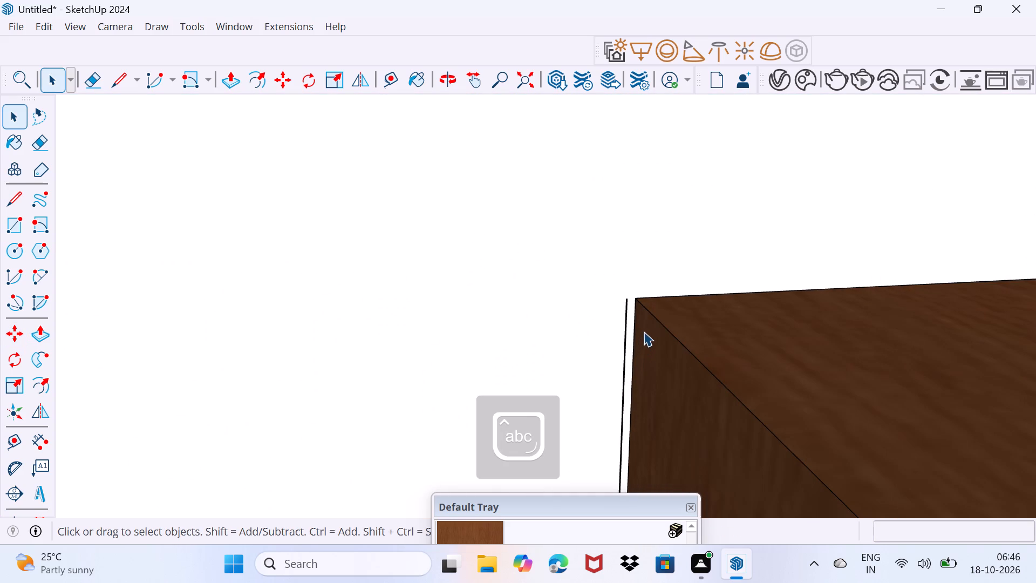
{"action": "key", "text": "l"}
{"action": "left_click", "coordinate": [640, 300]}
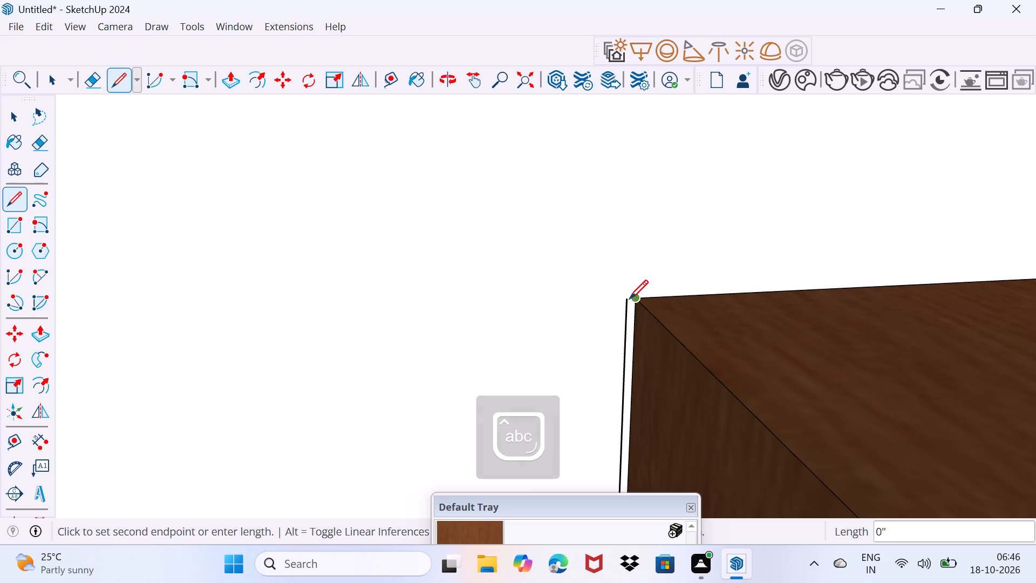
{"action": "left_click", "coordinate": [624, 299]}
{"action": "key", "text": "space"}
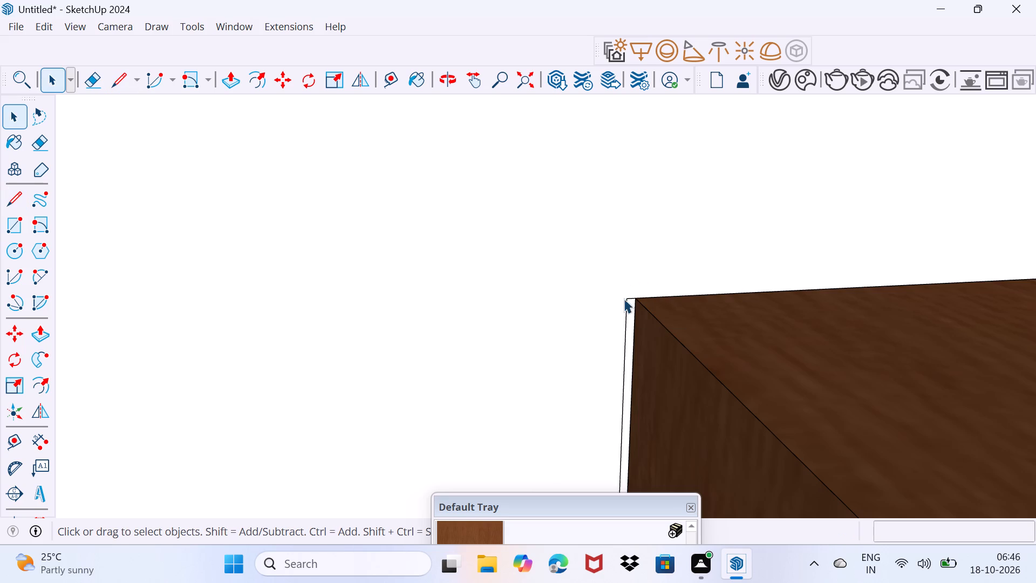
Push/Pull the narrow wall strip beside the tall unit forward by about 1' 1" into a thin vertical panel.
{"action": "scroll", "coordinate": [623, 334], "scroll_direction": "down", "scroll_amount": 8}
{"action": "middle_click_drag", "start_coordinate": [625, 350], "coordinate": [623, 84], "text": "shift"}
{"action": "scroll", "coordinate": [633, 385], "scroll_direction": "up", "scroll_amount": 10}
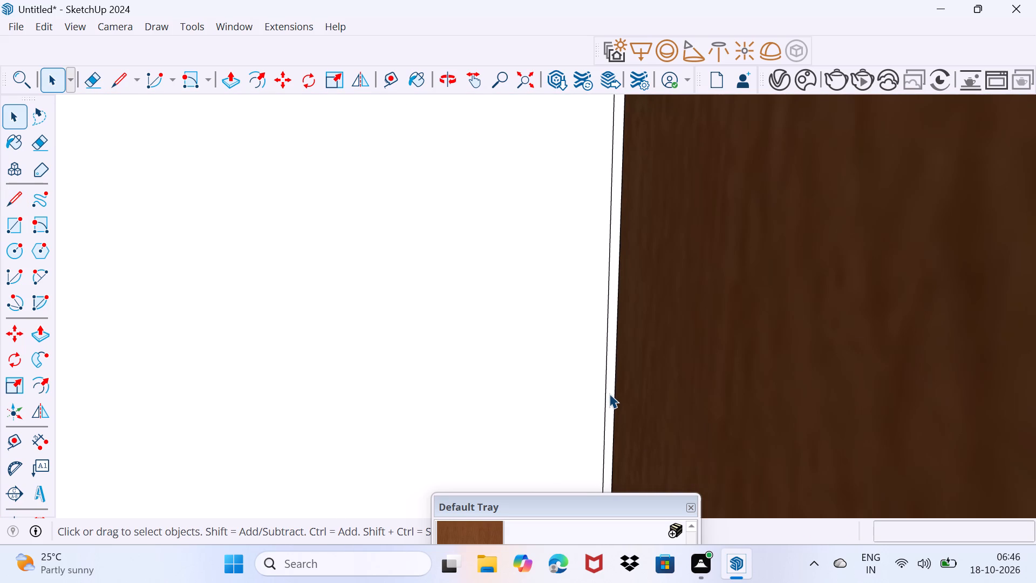
{"action": "left_click", "coordinate": [609, 394]}
{"action": "key", "text": "p"}
{"action": "left_click", "coordinate": [610, 393]}
{"action": "scroll", "coordinate": [631, 412], "scroll_direction": "down", "scroll_amount": 11}
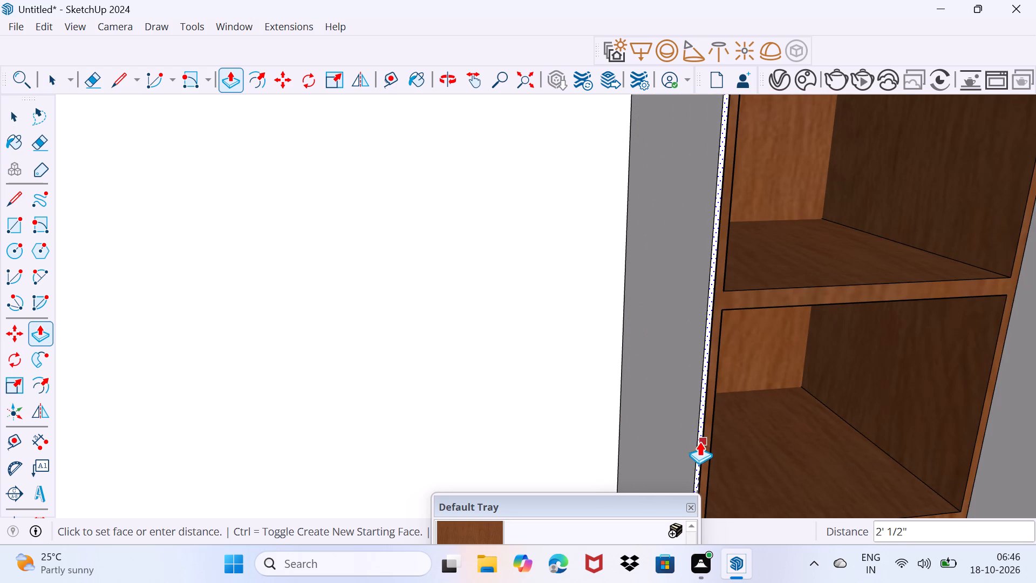
{"action": "scroll", "coordinate": [691, 438], "scroll_direction": "up", "scroll_amount": 4}
{"action": "scroll", "coordinate": [687, 430], "scroll_direction": "down", "scroll_amount": 3}
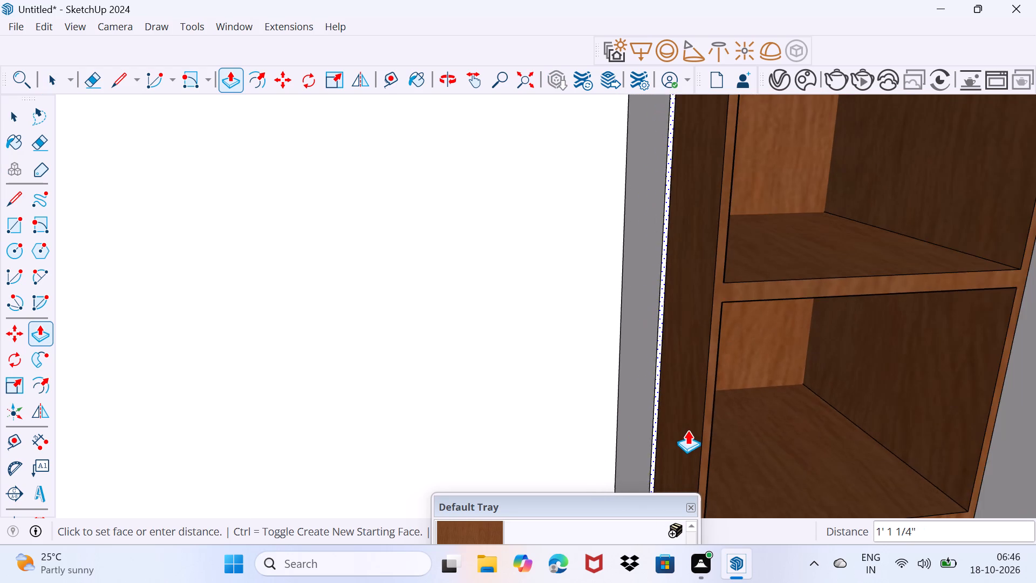
{"action": "scroll", "coordinate": [687, 430], "scroll_direction": "down", "scroll_amount": 10}
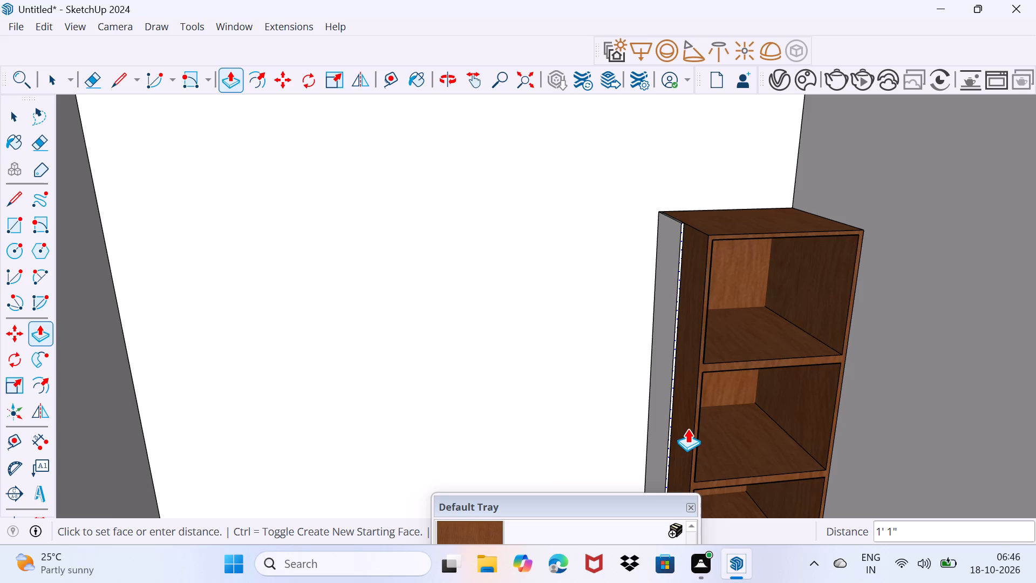
{"action": "left_click", "coordinate": [687, 429]}
{"action": "key", "text": "space"}
{"action": "left_click_drag", "start_coordinate": [636, 409], "coordinate": [647, 385]}
Paint the side, front and top faces of the thin panel beside the tall unit with the dark wood material.
{"action": "scroll", "coordinate": [657, 405], "scroll_direction": "up", "scroll_amount": 2}
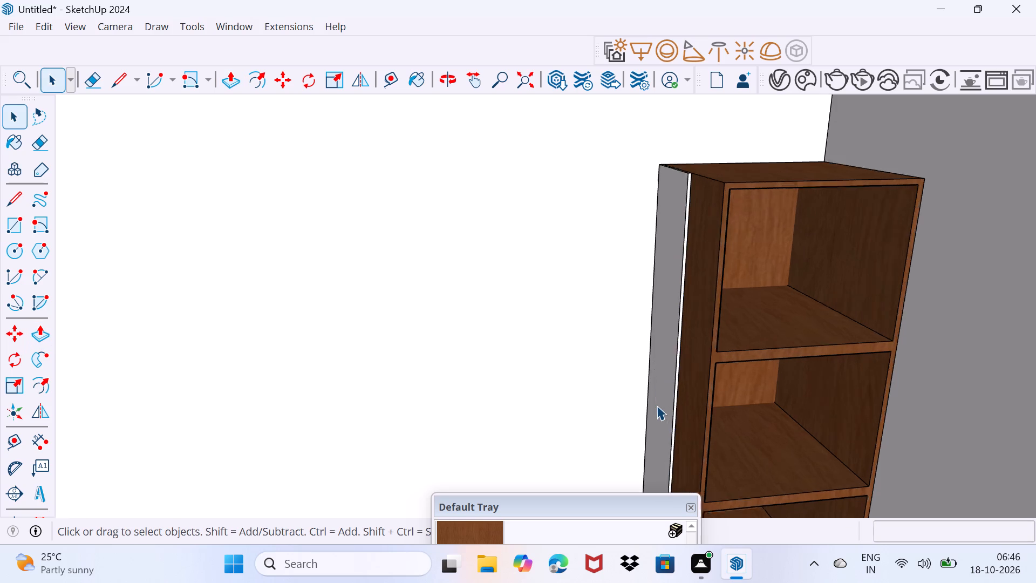
{"action": "scroll", "coordinate": [657, 405], "scroll_direction": "up", "scroll_amount": 1}
{"action": "scroll", "coordinate": [657, 402], "scroll_direction": "down", "scroll_amount": 10}
{"action": "left_click", "coordinate": [468, 526]}
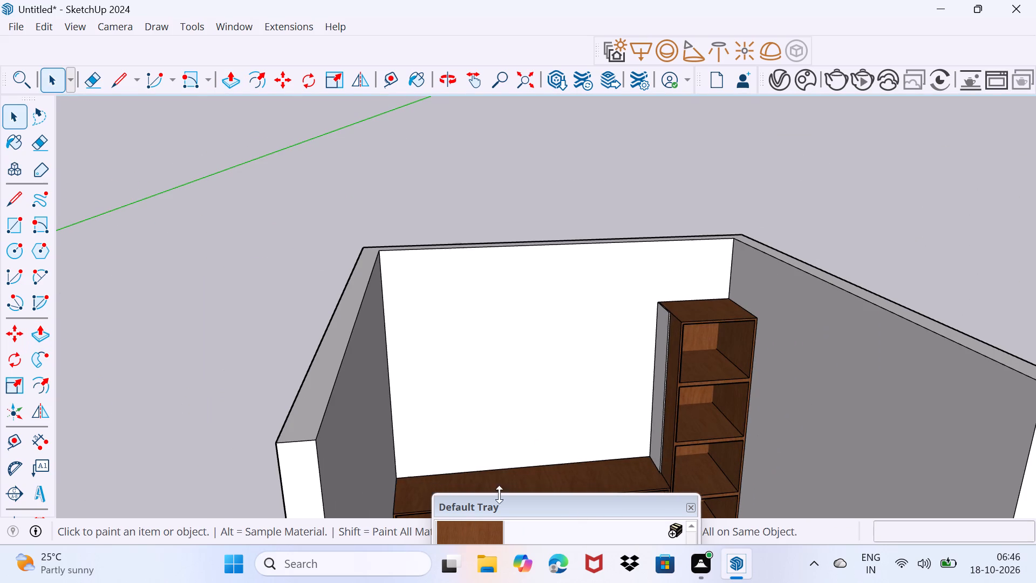
{"action": "scroll", "coordinate": [644, 430], "scroll_direction": "up", "scroll_amount": 5}
{"action": "left_click", "coordinate": [671, 405]}
{"action": "scroll", "coordinate": [669, 404], "scroll_direction": "up", "scroll_amount": 10}
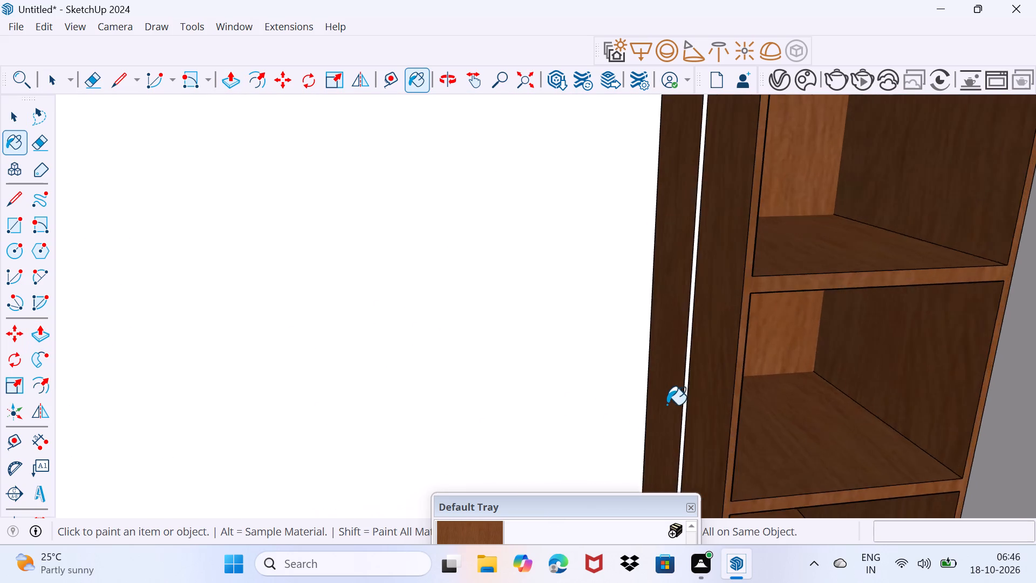
{"action": "scroll", "coordinate": [667, 405], "scroll_direction": "up", "scroll_amount": 2}
{"action": "left_click", "coordinate": [700, 409]}
{"action": "scroll", "coordinate": [700, 409], "scroll_direction": "down", "scroll_amount": 16}
{"action": "middle_click_drag", "start_coordinate": [681, 418], "coordinate": [644, 505]}
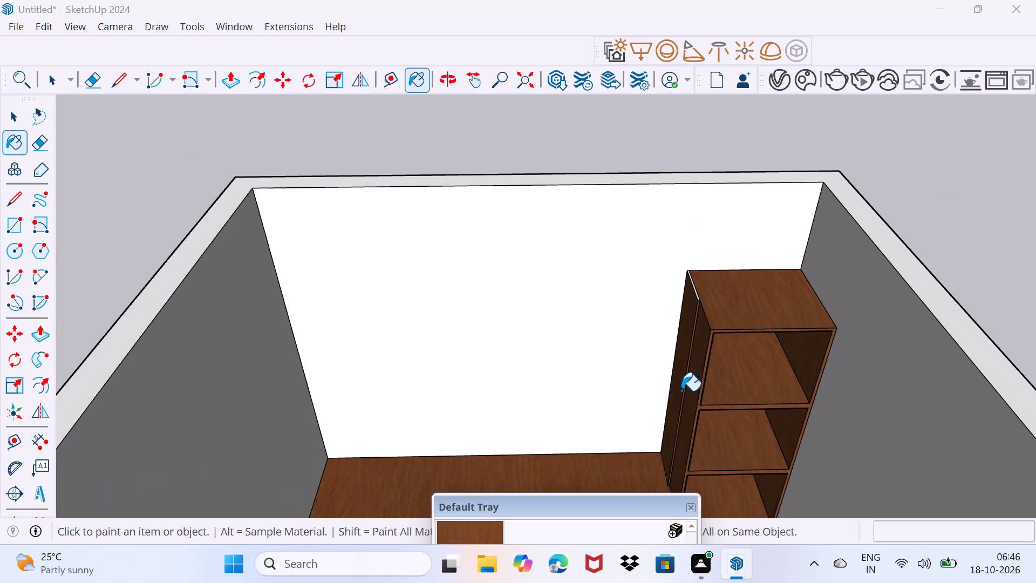
{"action": "scroll", "coordinate": [709, 307], "scroll_direction": "up", "scroll_amount": 11}
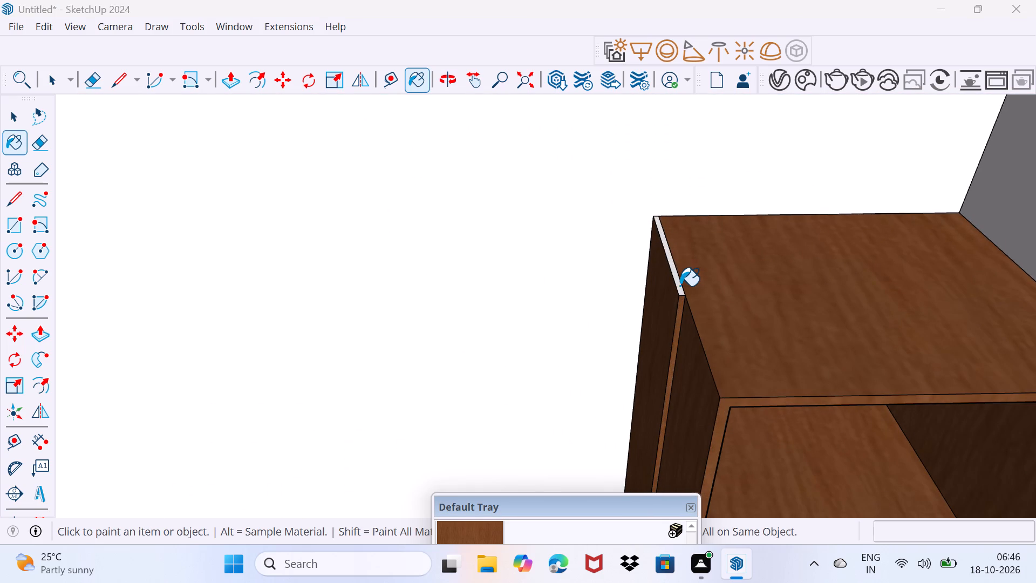
{"action": "left_click", "coordinate": [680, 287]}
{"action": "scroll", "coordinate": [679, 287], "scroll_direction": "down", "scroll_amount": 12}
{"action": "key", "text": "space"}
Push/Pull the thin panel's side face outward by about 5/8" to thicken it.
{"action": "scroll", "coordinate": [631, 321], "scroll_direction": "down", "scroll_amount": 8}
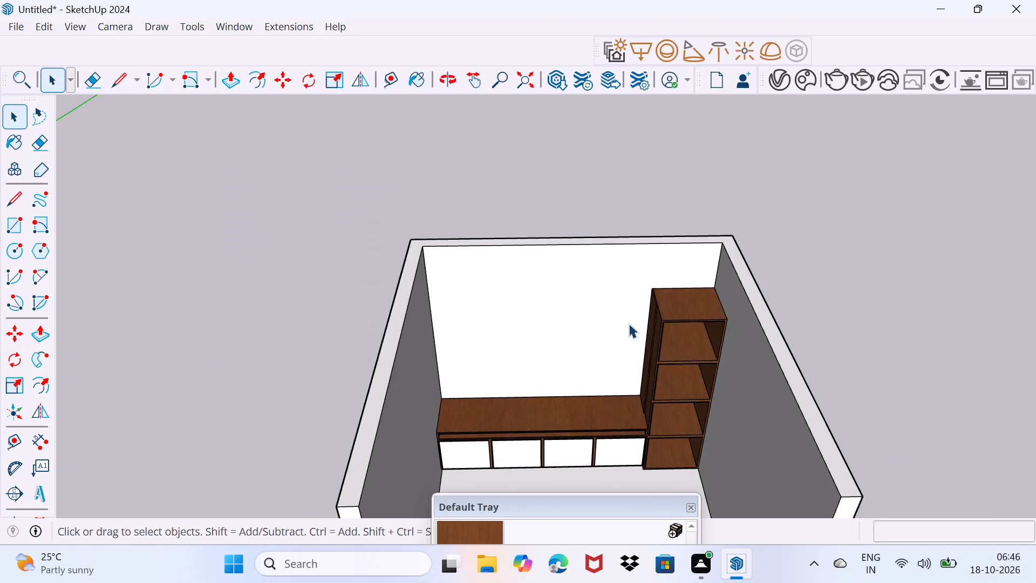
{"action": "scroll", "coordinate": [629, 323], "scroll_direction": "down", "scroll_amount": 3}
{"action": "middle_click_drag", "start_coordinate": [605, 376], "coordinate": [707, 339], "text": "shift"}
{"action": "scroll", "coordinate": [680, 368], "scroll_direction": "up", "scroll_amount": 6}
{"action": "middle_click_drag", "start_coordinate": [672, 354], "coordinate": [665, 328]}
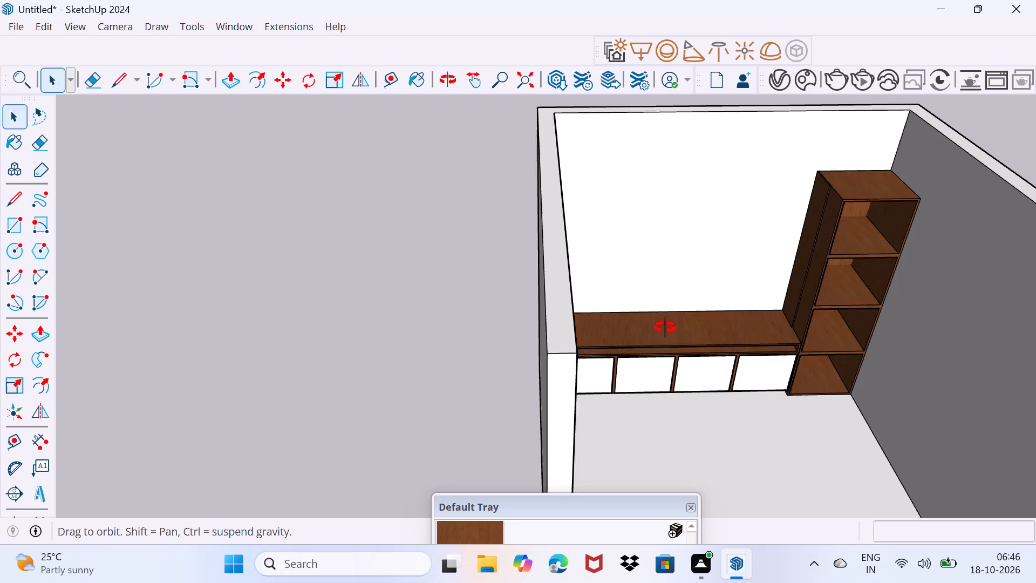
{"action": "middle_click_drag", "start_coordinate": [665, 328], "coordinate": [660, 304]}
{"action": "scroll", "coordinate": [665, 318], "scroll_direction": "up", "scroll_amount": 5}
{"action": "middle_click_drag", "start_coordinate": [670, 308], "coordinate": [540, 399], "text": "shift"}
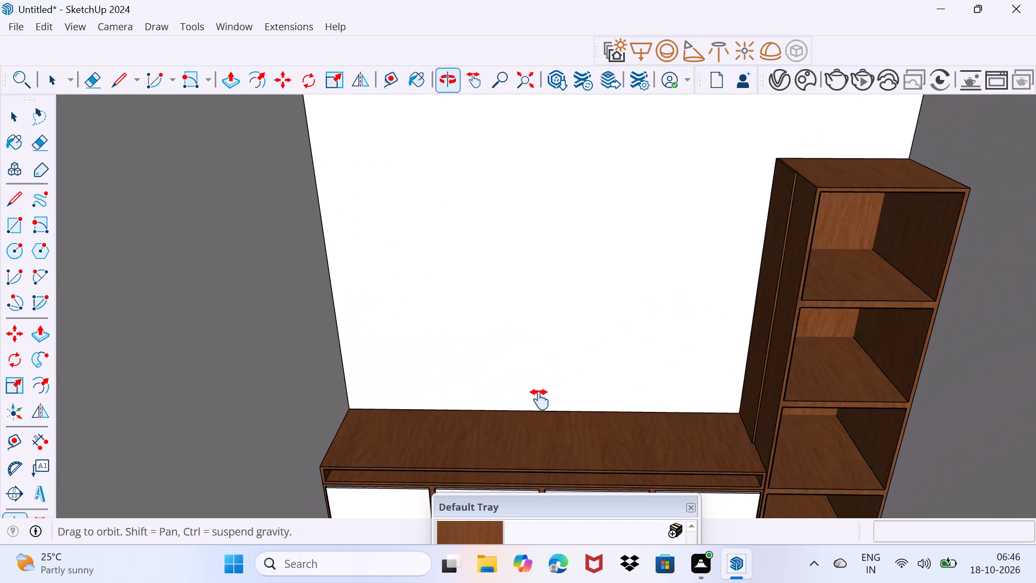
{"action": "middle_click_drag", "start_coordinate": [540, 399], "coordinate": [524, 386], "text": "shift"}
{"action": "scroll", "coordinate": [769, 369], "scroll_direction": "up", "scroll_amount": 5}
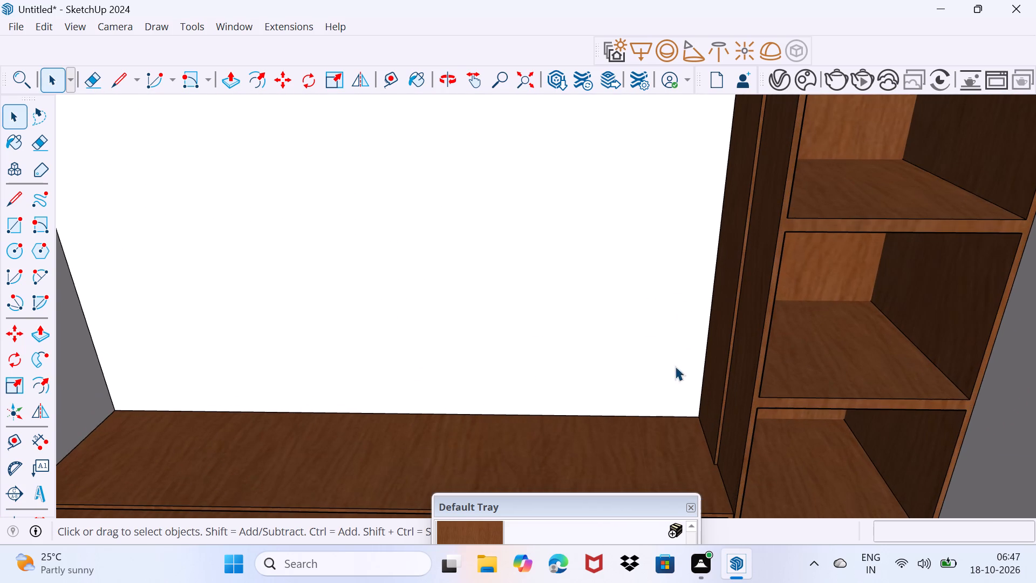
{"action": "left_click", "coordinate": [714, 383]}
{"action": "key", "text": "p"}
{"action": "left_click", "coordinate": [714, 382]}
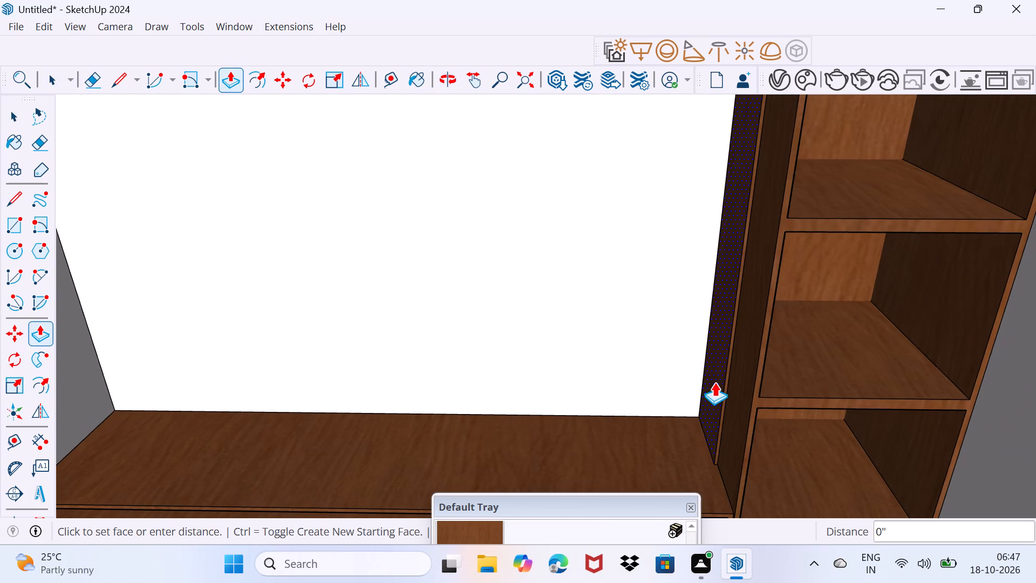
{"action": "left_click", "coordinate": [710, 383]}
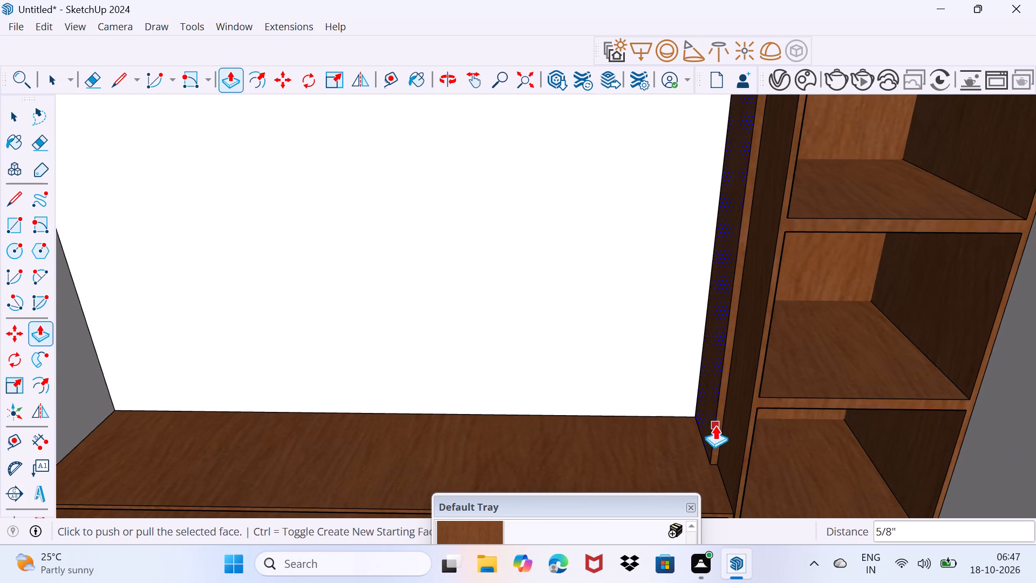
{"action": "key", "text": "space"}
{"action": "left_click_drag", "start_coordinate": [701, 424], "coordinate": [701, 411]}
Extend the thin panel's narrow front face forward by about 3 7/8" with Push/Pull.
{"action": "left_click", "coordinate": [720, 421]}
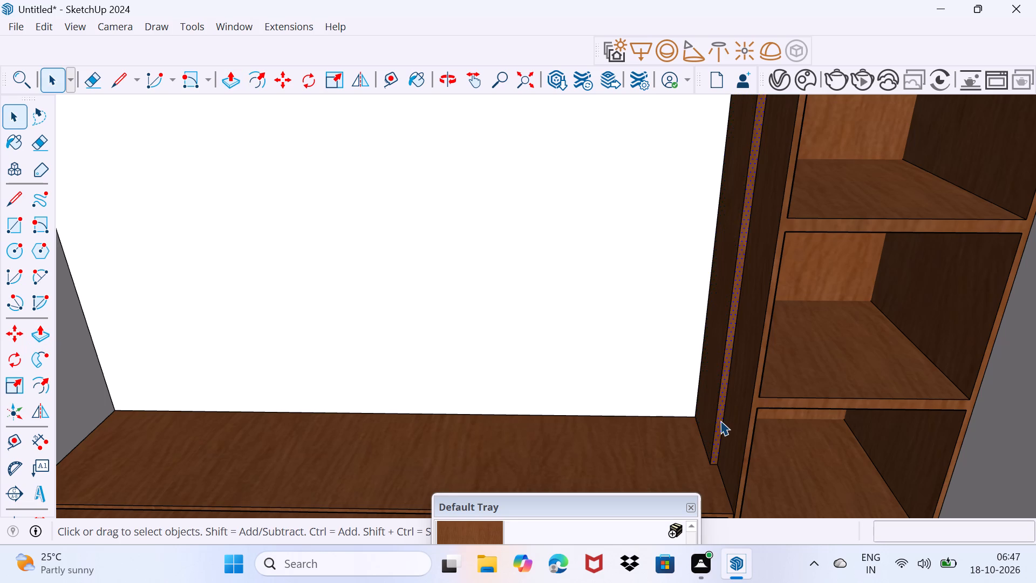
{"action": "key", "text": "p"}
{"action": "left_click", "coordinate": [720, 421]}
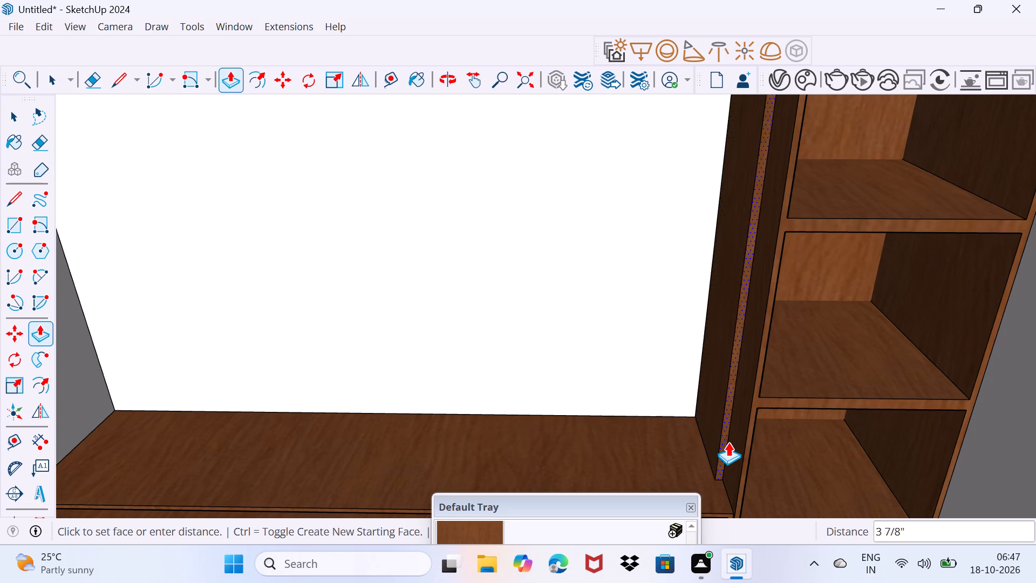
{"action": "left_click", "coordinate": [728, 444]}
{"action": "key", "text": "space"}
{"action": "left_click_drag", "start_coordinate": [648, 423], "coordinate": [665, 386]}
Place a horizontal Tape Measure guide across the back wall at the height of the tall unit's top.
{"action": "scroll", "coordinate": [669, 363], "scroll_direction": "down", "scroll_amount": 6}
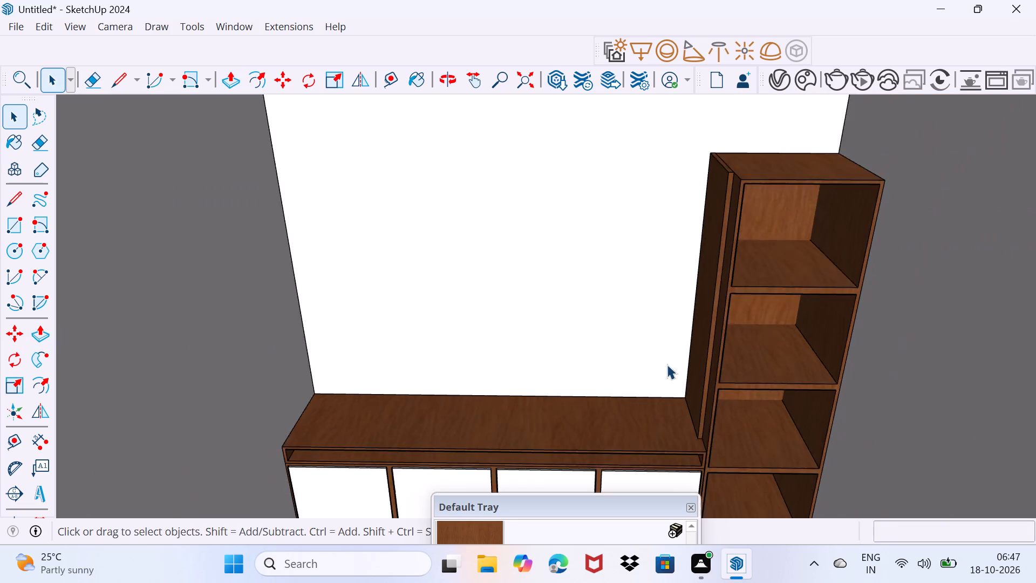
{"action": "scroll", "coordinate": [667, 364], "scroll_direction": "down", "scroll_amount": 5}
{"action": "middle_click_drag", "start_coordinate": [666, 364], "coordinate": [589, 415], "text": "shift"}
{"action": "middle_click_drag", "start_coordinate": [461, 413], "coordinate": [476, 409]}
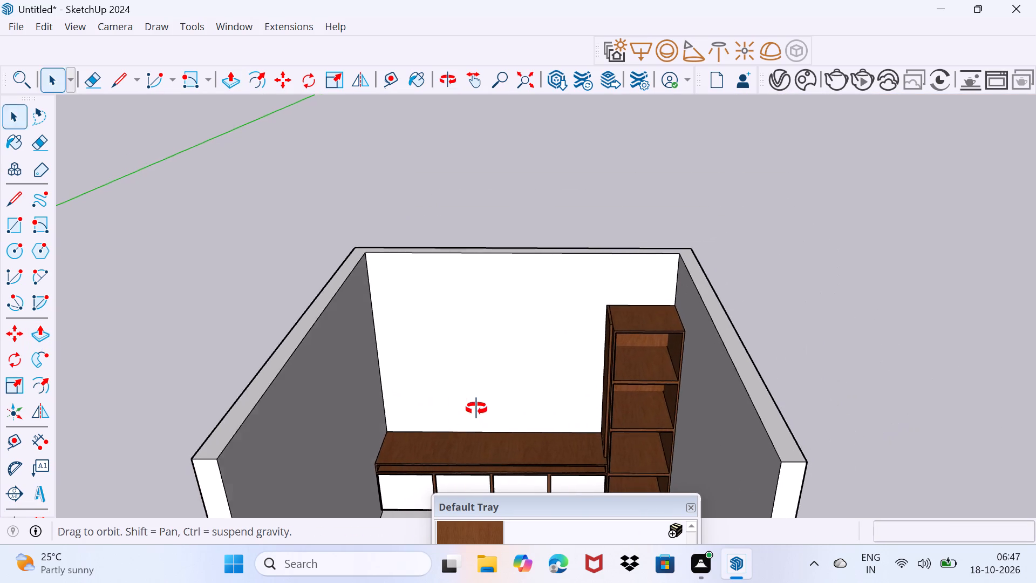
{"action": "middle_click_drag", "start_coordinate": [476, 409], "coordinate": [507, 368]}
{"action": "key", "text": "r"}
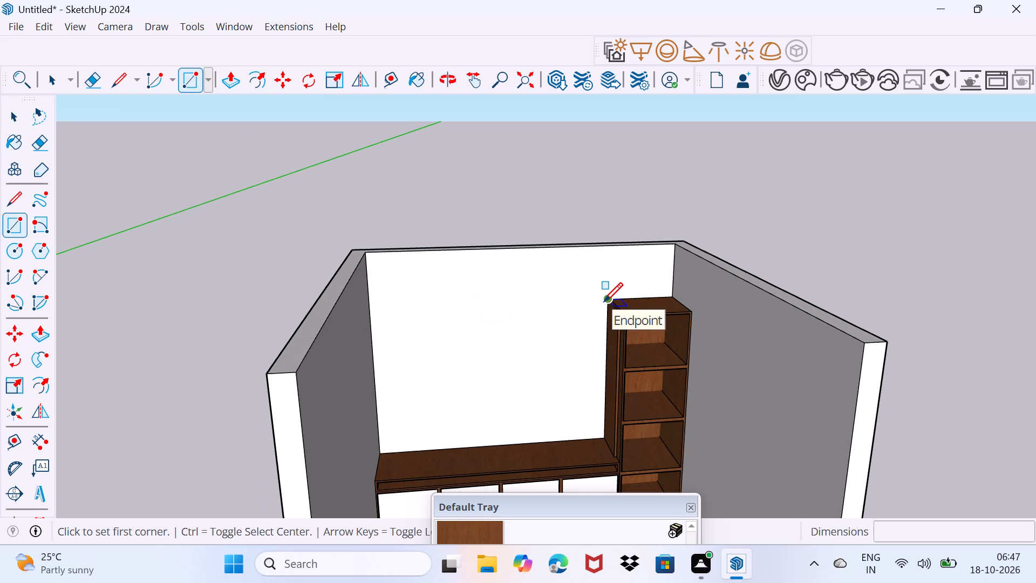
{"action": "key", "text": "t"}
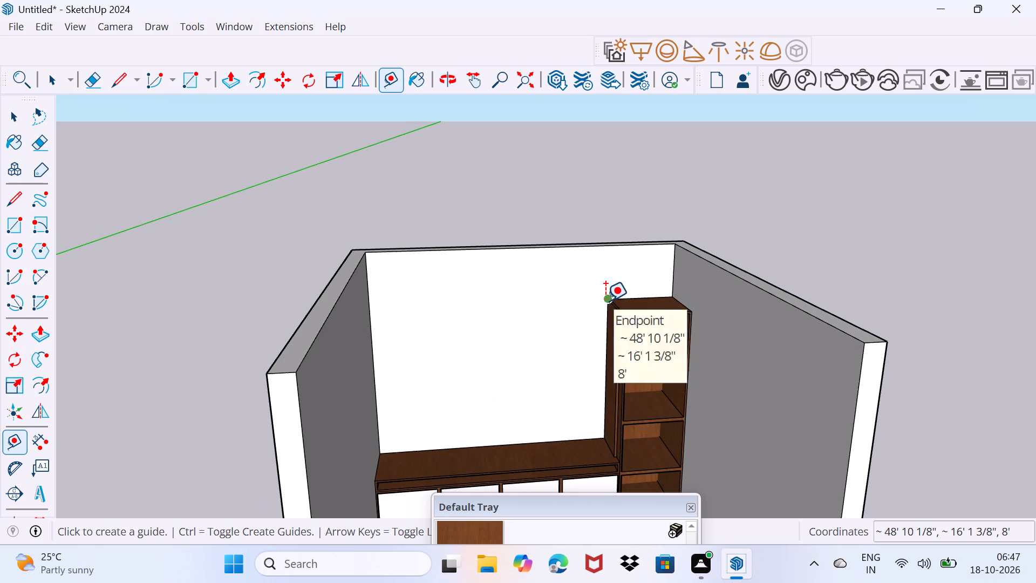
{"action": "left_click", "coordinate": [605, 301]}
{"action": "left_click", "coordinate": [364, 310]}
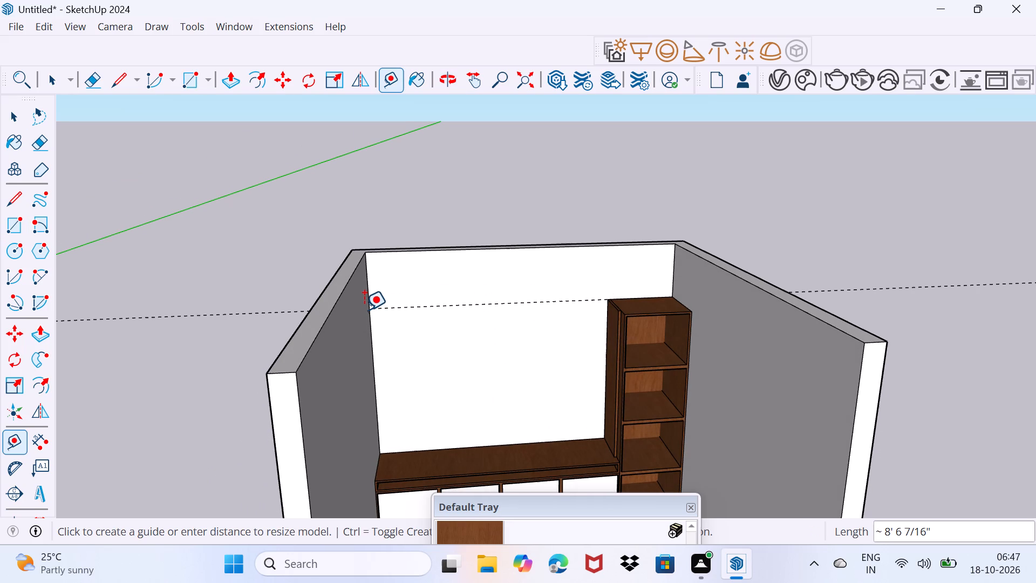
{"action": "key", "text": "space"}
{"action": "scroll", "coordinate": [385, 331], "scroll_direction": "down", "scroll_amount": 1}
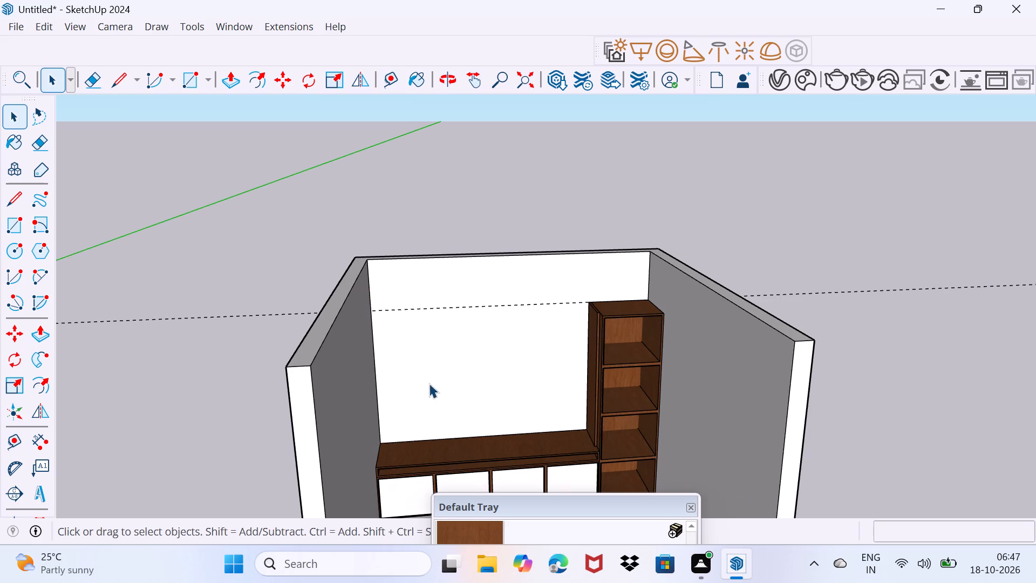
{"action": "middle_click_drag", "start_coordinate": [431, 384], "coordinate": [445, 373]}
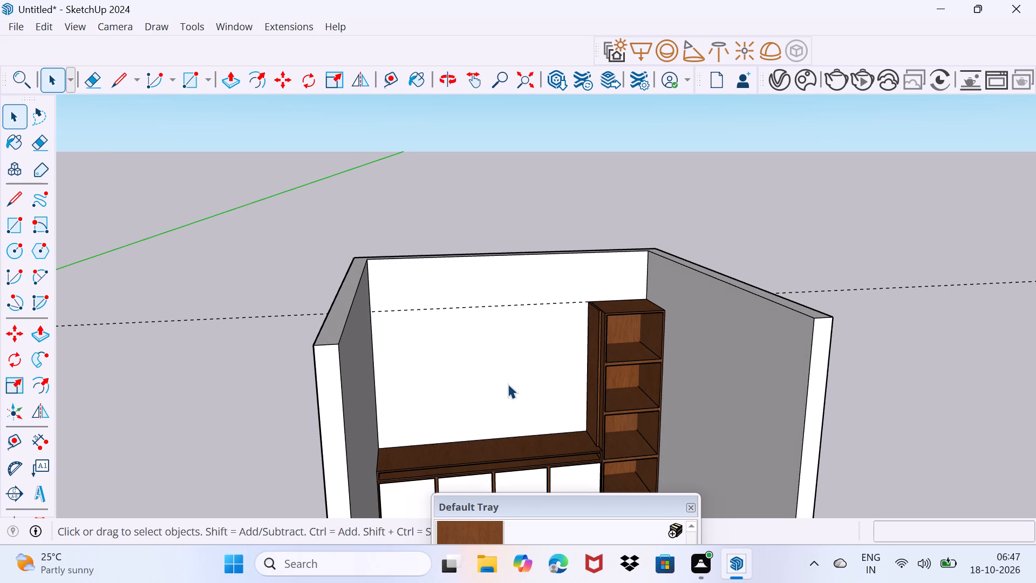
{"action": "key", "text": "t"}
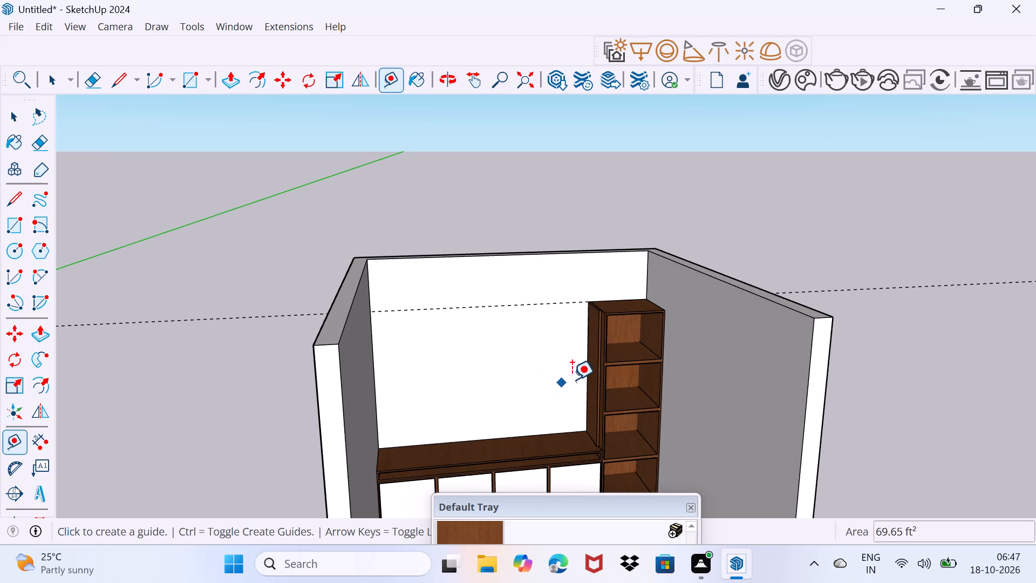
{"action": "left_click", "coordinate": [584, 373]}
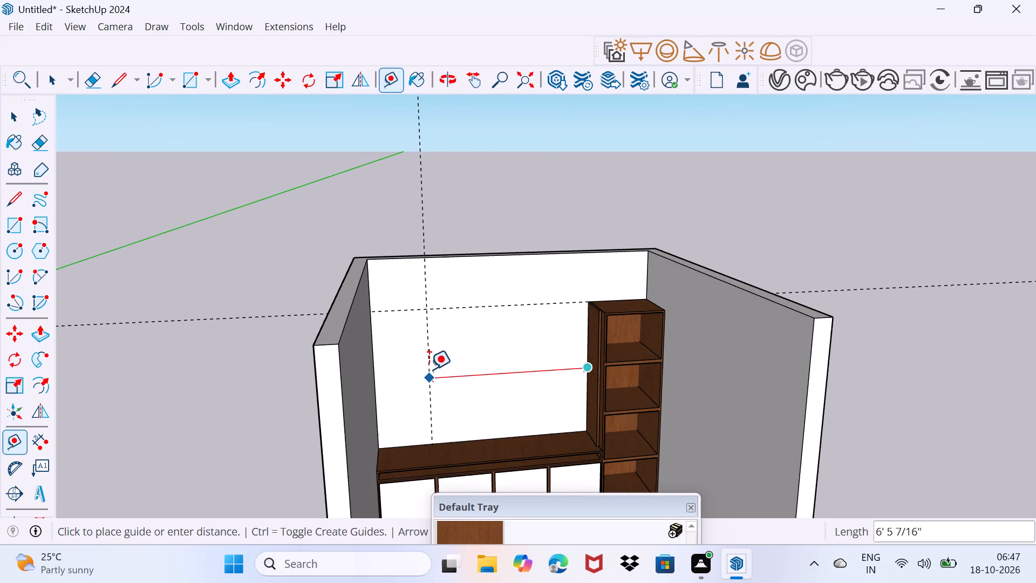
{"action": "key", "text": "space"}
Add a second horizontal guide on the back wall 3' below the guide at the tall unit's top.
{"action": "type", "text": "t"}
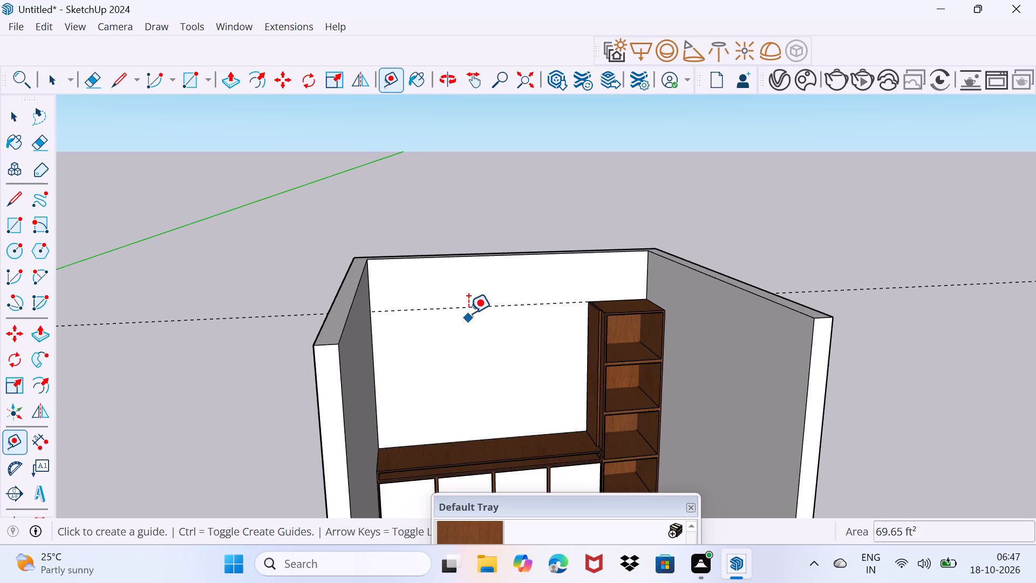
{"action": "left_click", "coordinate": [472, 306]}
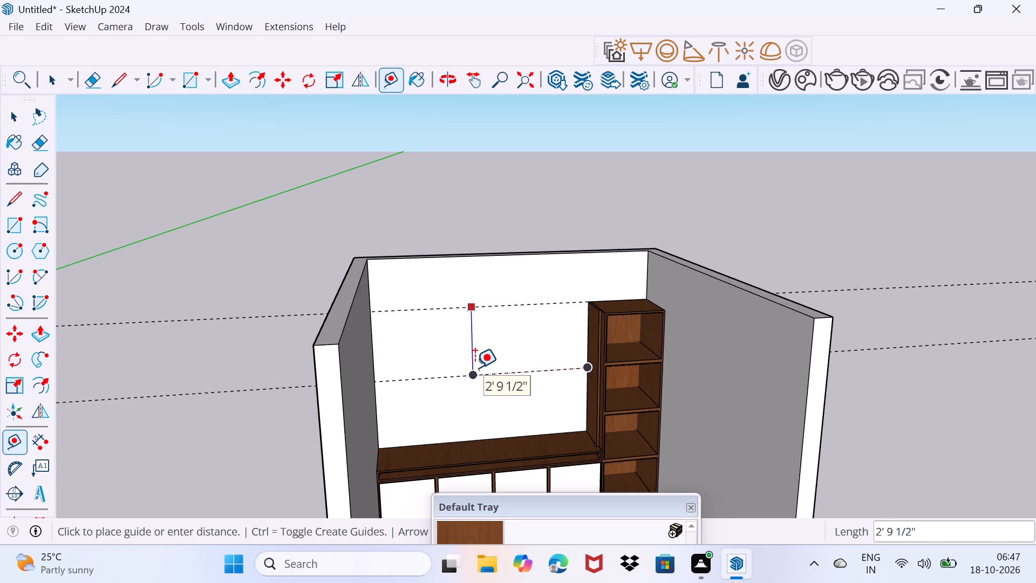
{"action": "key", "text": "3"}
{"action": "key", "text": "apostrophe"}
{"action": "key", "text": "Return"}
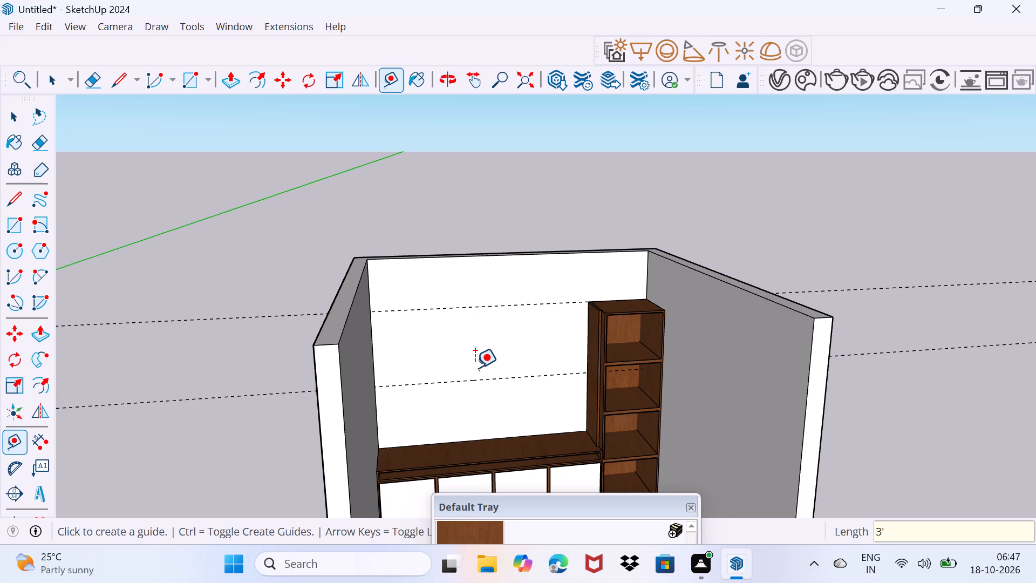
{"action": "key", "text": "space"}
Draw a rectangle about 4' 2" by 6' 1" on the back wall, from the upper guide to the thin side panel.
{"action": "key", "text": "r"}
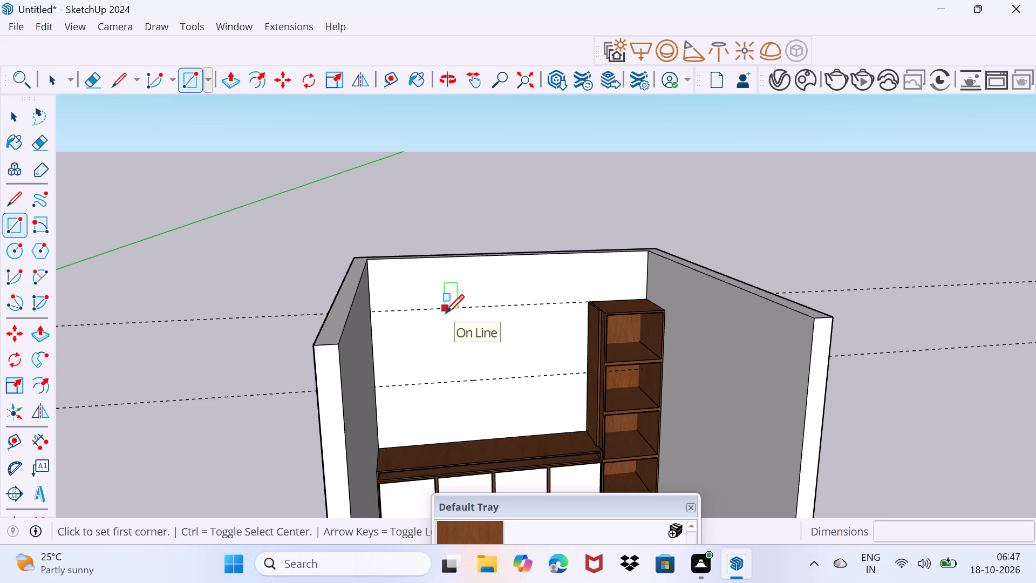
{"action": "left_click", "coordinate": [438, 313]}
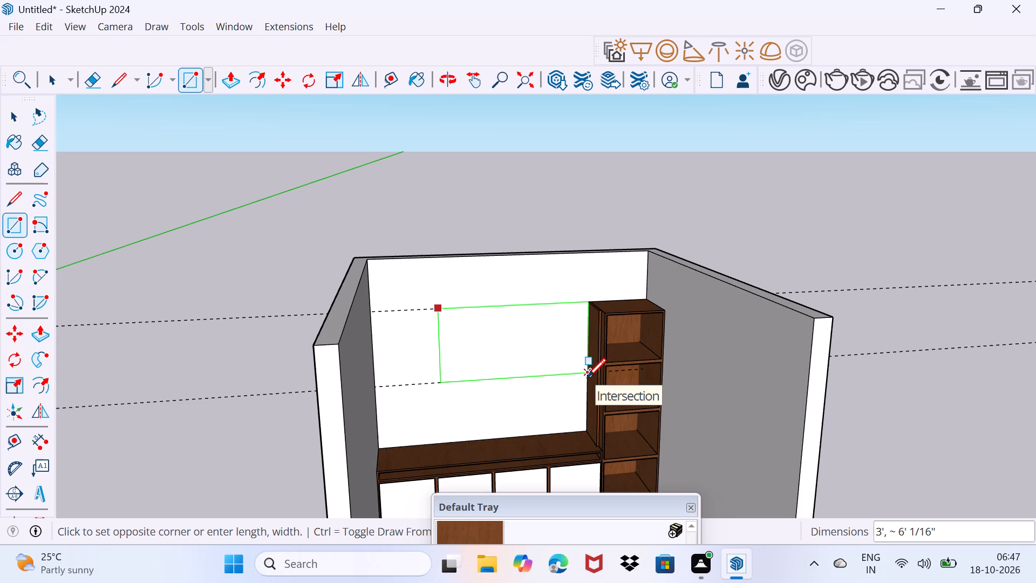
{"action": "left_click", "coordinate": [569, 400]}
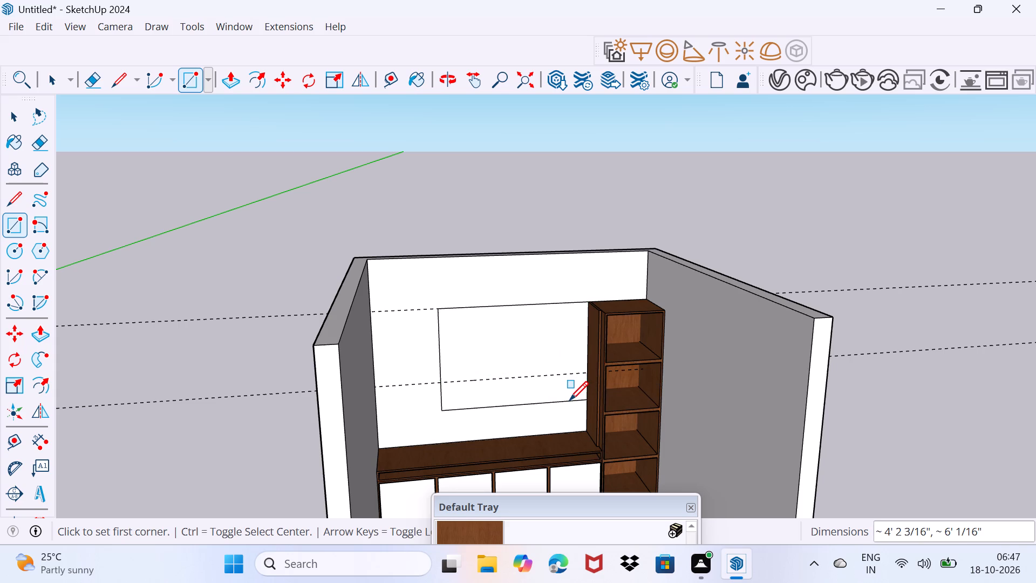
{"action": "key", "text": "space"}
Erase the horizontal guide lines from the back wall.
{"action": "left_click_drag", "start_coordinate": [512, 380], "coordinate": [513, 370]}
{"action": "key", "text": "e"}
{"action": "left_click_drag", "start_coordinate": [504, 368], "coordinate": [501, 386]}
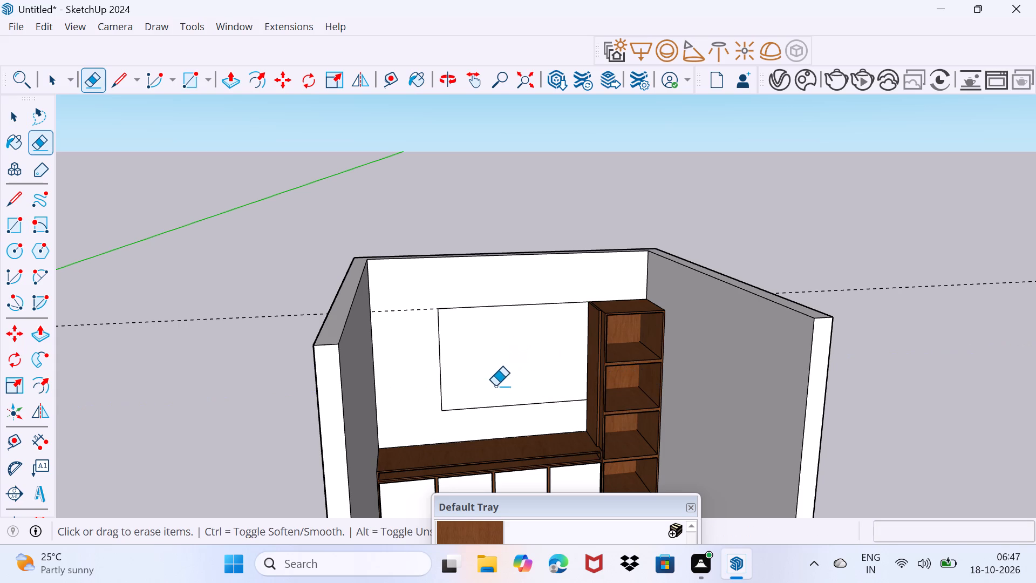
{"action": "left_click_drag", "start_coordinate": [391, 308], "coordinate": [392, 317]}
{"action": "scroll", "coordinate": [404, 337], "scroll_direction": "down", "scroll_amount": 1}
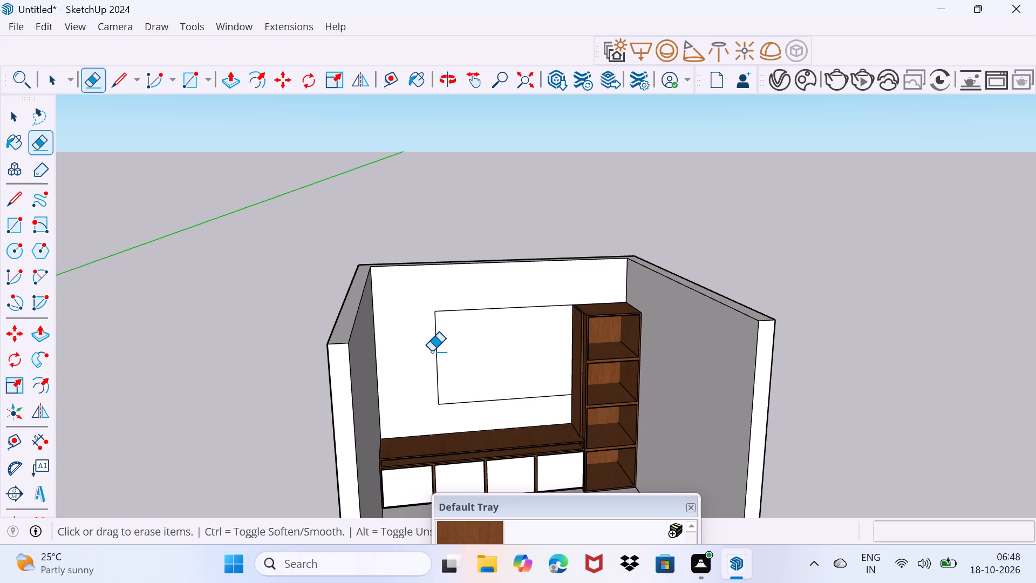
{"action": "key", "text": "space"}
Move the rectangle's free vertical edge about 5 9/16" away from the tall unit to widen the rectangle.
{"action": "middle_click_drag", "start_coordinate": [413, 406], "coordinate": [464, 377]}
{"action": "scroll", "coordinate": [453, 395], "scroll_direction": "up", "scroll_amount": 5}
{"action": "middle_click_drag", "start_coordinate": [441, 388], "coordinate": [415, 389]}
{"action": "scroll", "coordinate": [415, 389], "scroll_direction": "up", "scroll_amount": 4}
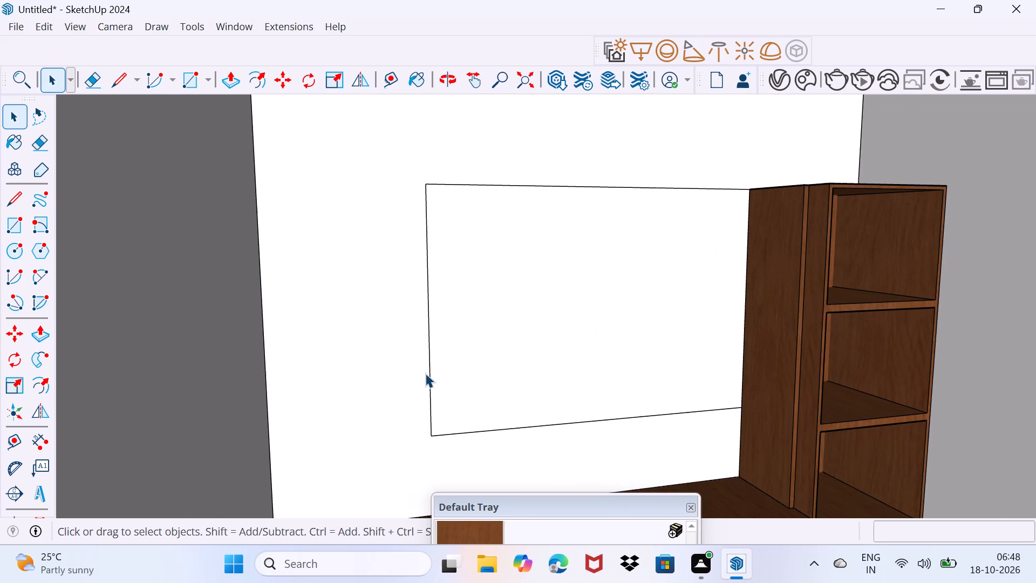
{"action": "left_click", "coordinate": [431, 369]}
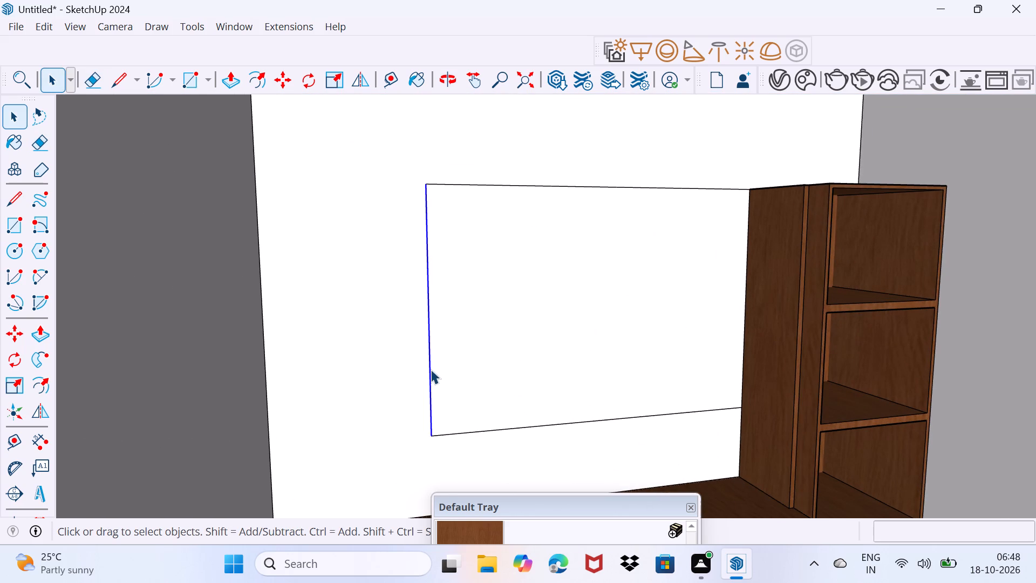
{"action": "key", "text": "m"}
{"action": "left_click", "coordinate": [431, 369]}
{"action": "left_click", "coordinate": [402, 370]}
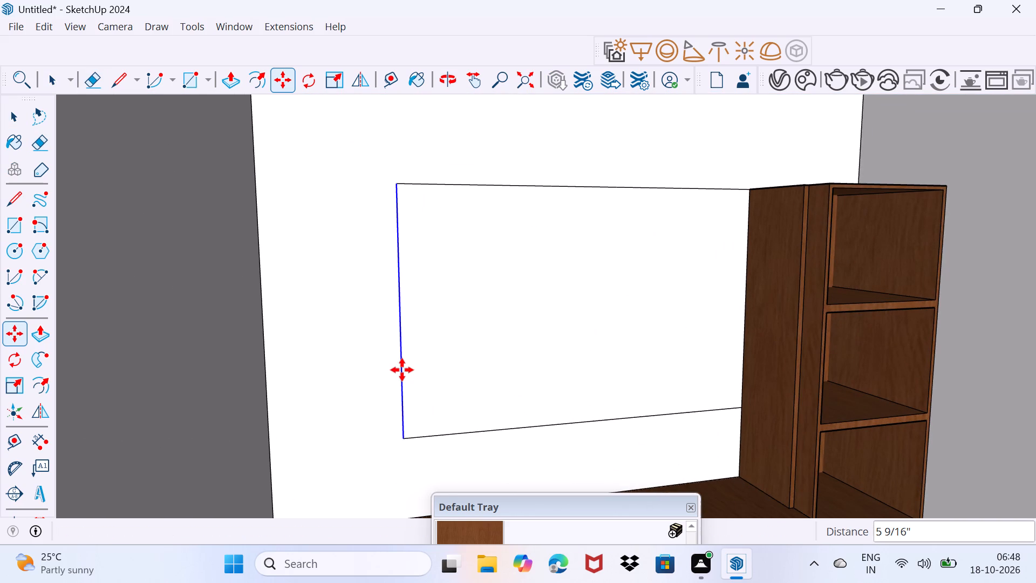
{"action": "key", "text": "space"}
Copy the back wall's left corner edge about 2' 1" to the rectangle's edge and divide the distance into 10 equal strips.
{"action": "left_click_drag", "start_coordinate": [361, 400], "coordinate": [362, 387]}
{"action": "scroll", "coordinate": [360, 361], "scroll_direction": "down", "scroll_amount": 4}
{"action": "middle_click_drag", "start_coordinate": [359, 363], "coordinate": [341, 376]}
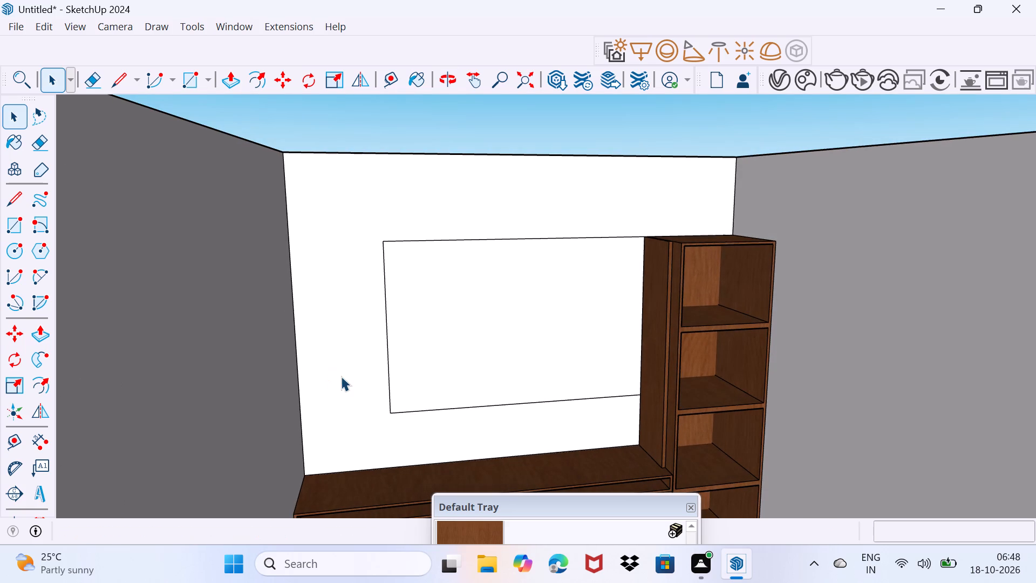
{"action": "scroll", "coordinate": [296, 411], "scroll_direction": "up", "scroll_amount": 1}
{"action": "scroll", "coordinate": [296, 411], "scroll_direction": "down", "scroll_amount": 2}
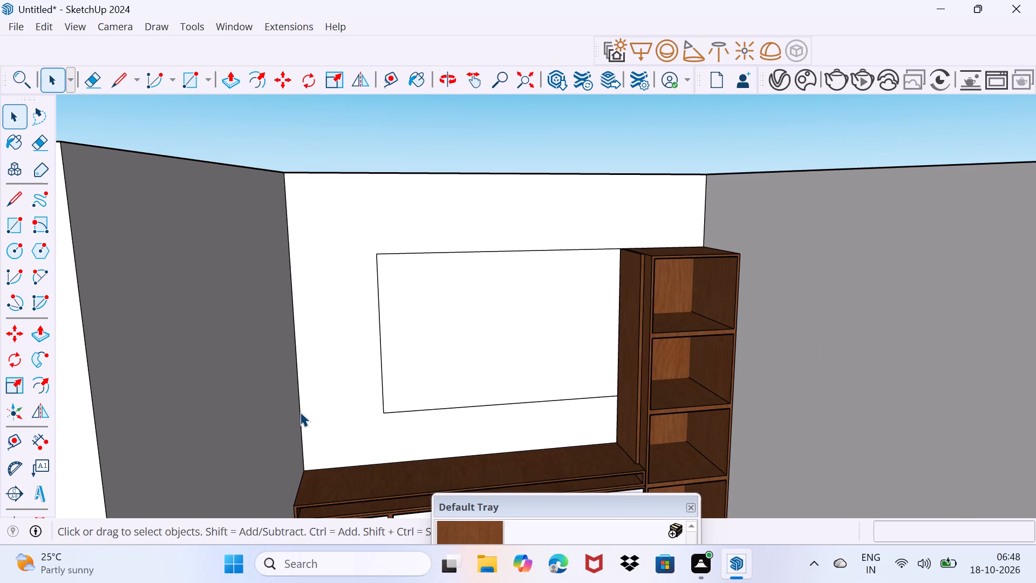
{"action": "left_click", "coordinate": [301, 412]}
{"action": "key", "text": "m"}
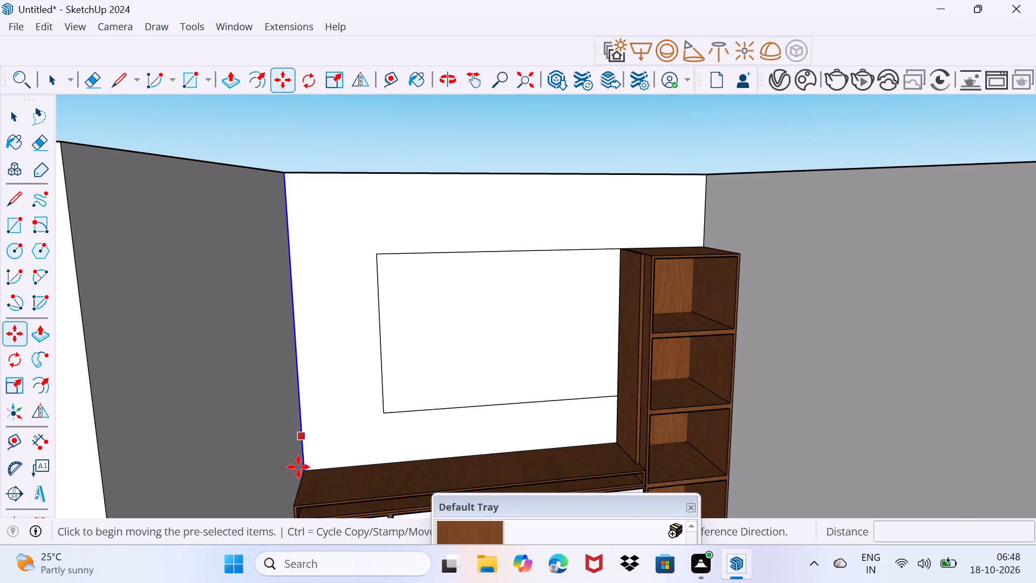
{"action": "left_click", "coordinate": [302, 474]}
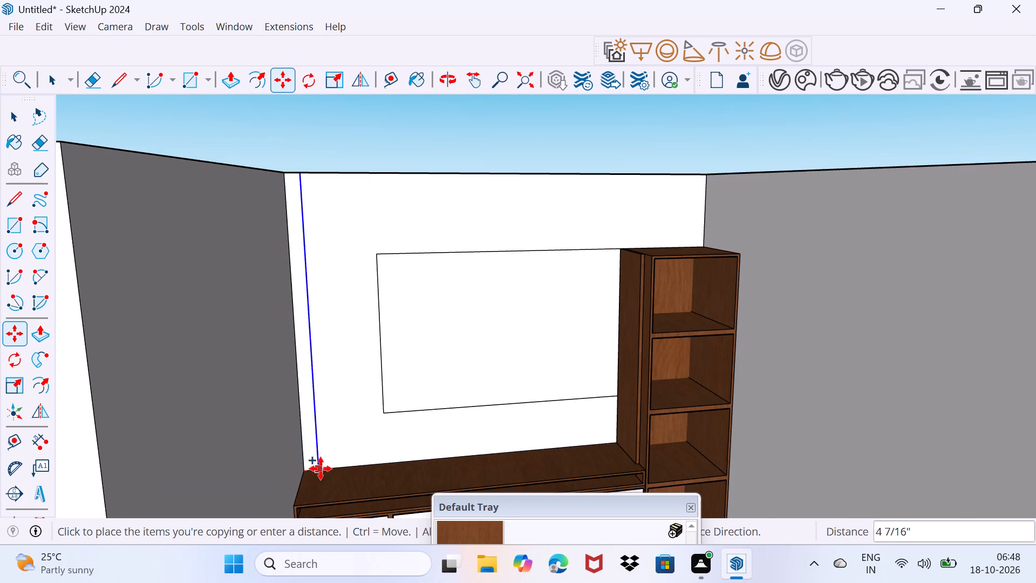
{"action": "left_click", "coordinate": [386, 465]}
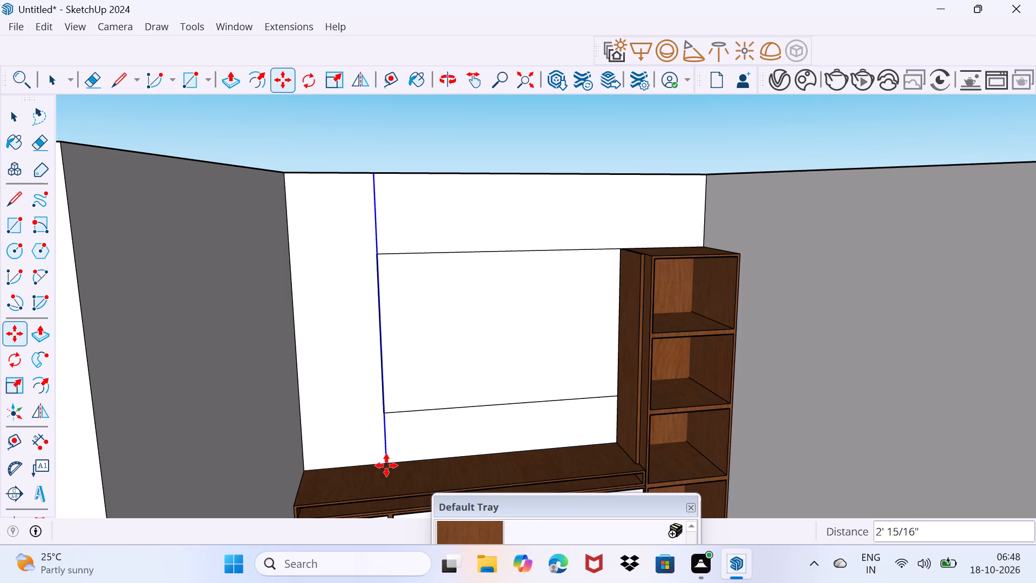
{"action": "type", "text": "/10"}
{"action": "key", "text": "Return"}
{"action": "key", "text": "space"}
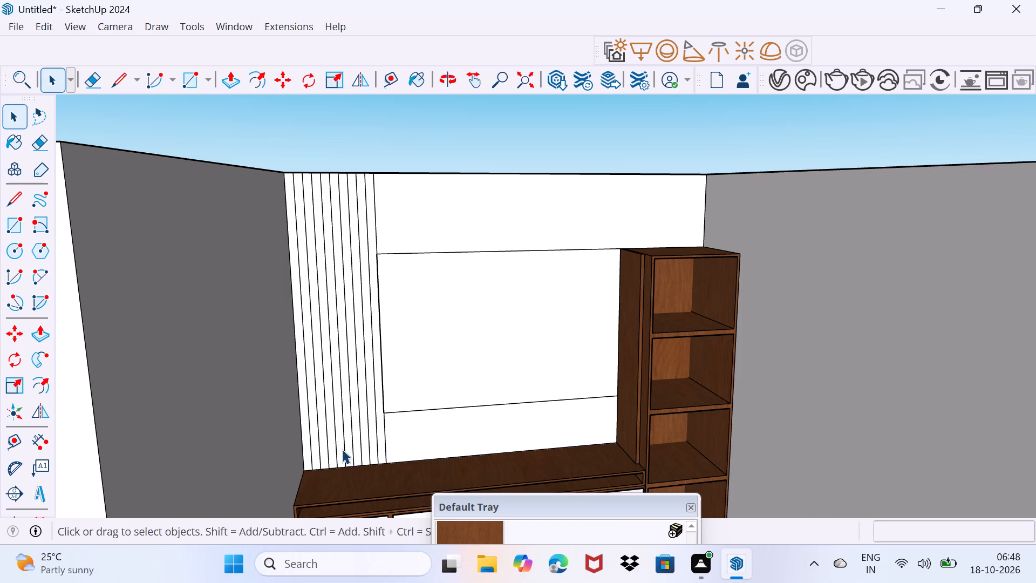
Copy the short vertical edge above the rectangle about 2' 1 9/16" towards the tall unit and divide the distance into 6 equal strips.
{"action": "scroll", "coordinate": [309, 388], "scroll_direction": "up", "scroll_amount": 5}
{"action": "scroll", "coordinate": [309, 387], "scroll_direction": "down", "scroll_amount": 6}
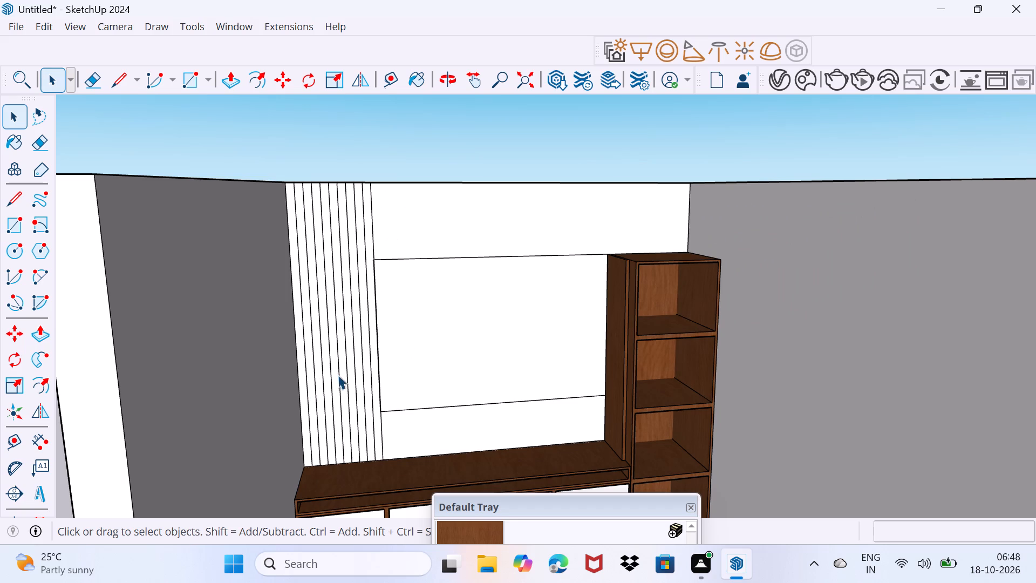
{"action": "middle_click_drag", "start_coordinate": [338, 377], "coordinate": [324, 392]}
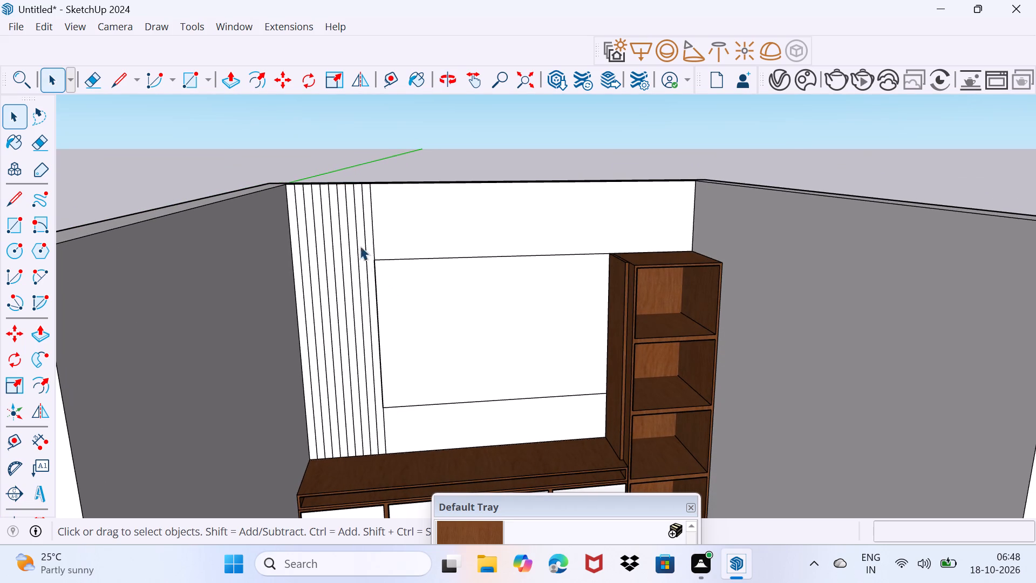
{"action": "left_click", "coordinate": [373, 234]}
{"action": "key", "text": "m"}
{"action": "left_click", "coordinate": [371, 187]}
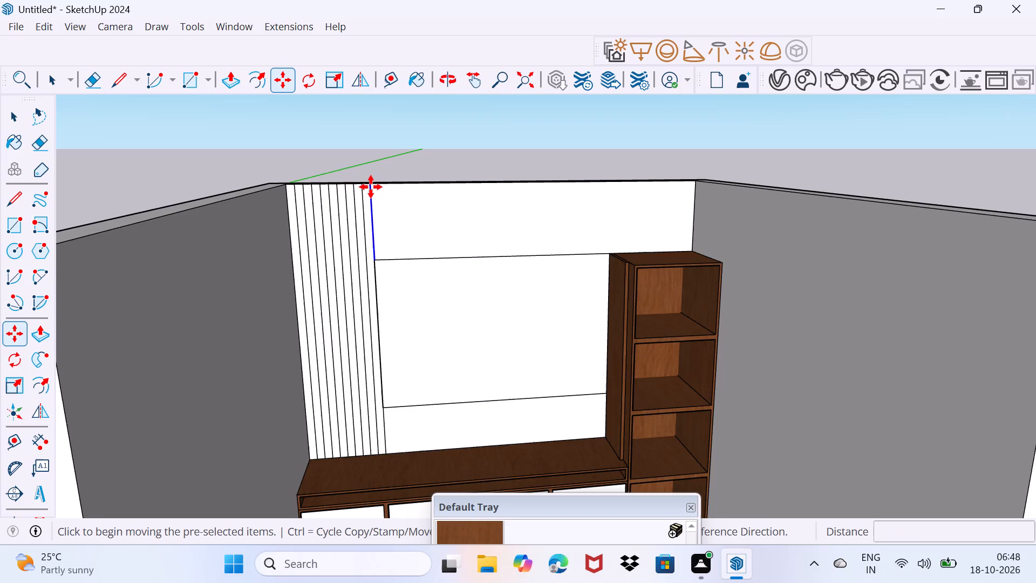
{"action": "left_click", "coordinate": [454, 193]}
{"action": "key", "text": "slash"}
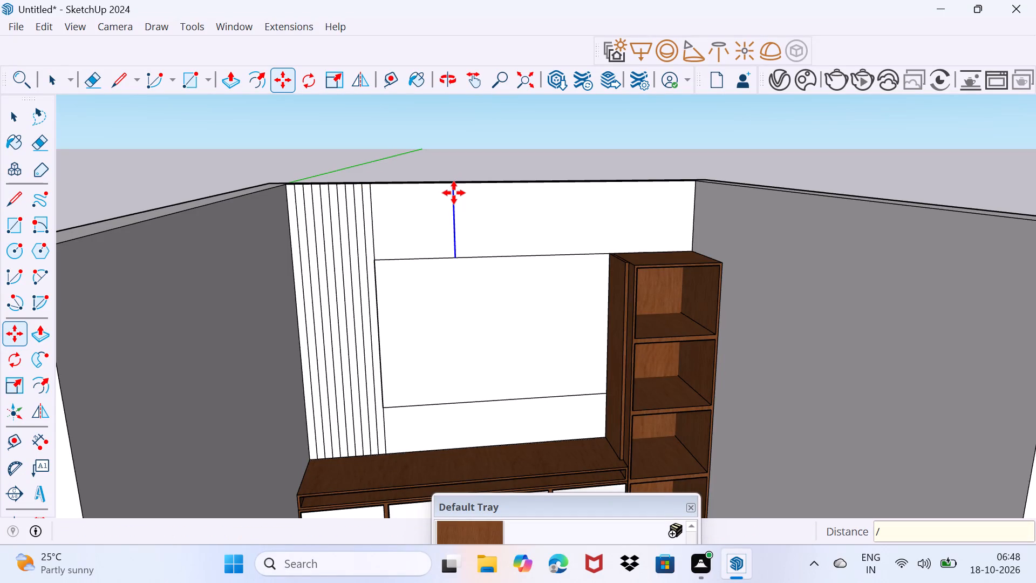
{"action": "key", "text": "ctrl+6"}
{"action": "key", "text": "Return"}
{"action": "key", "text": "space"}
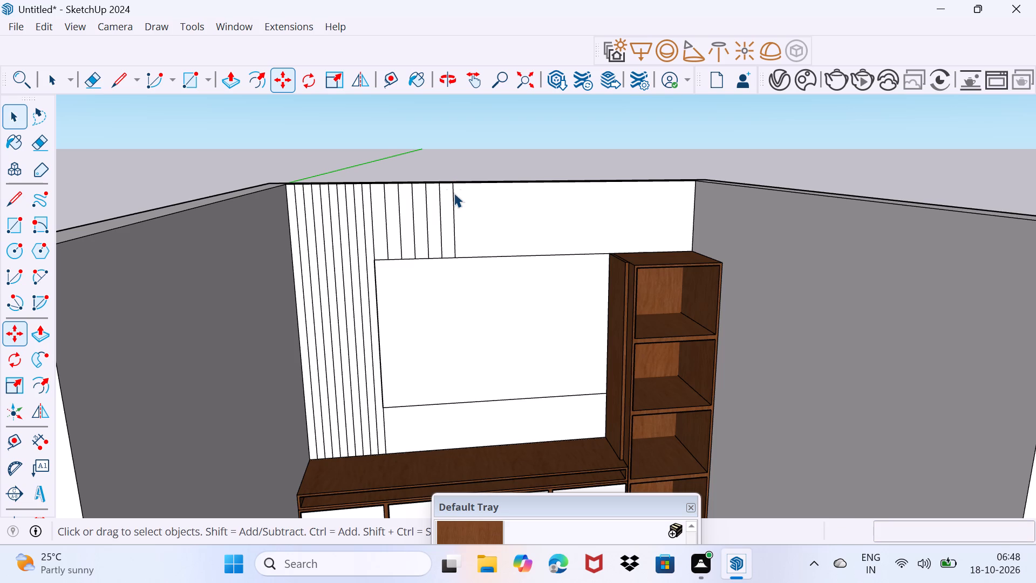
{"action": "scroll", "coordinate": [447, 375], "scroll_direction": "down", "scroll_amount": 2}
{"action": "middle_click_drag", "start_coordinate": [438, 440], "coordinate": [437, 348]}
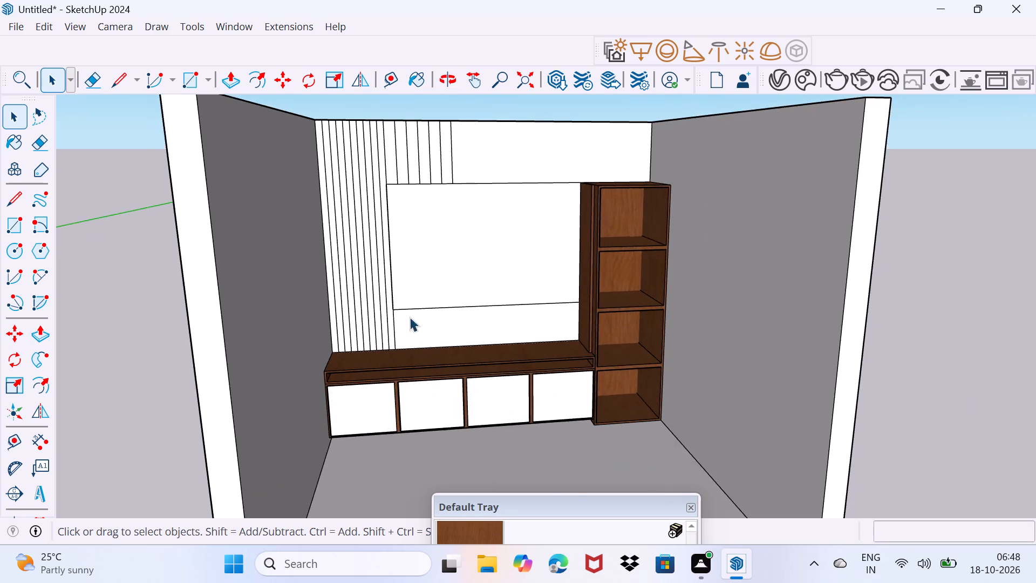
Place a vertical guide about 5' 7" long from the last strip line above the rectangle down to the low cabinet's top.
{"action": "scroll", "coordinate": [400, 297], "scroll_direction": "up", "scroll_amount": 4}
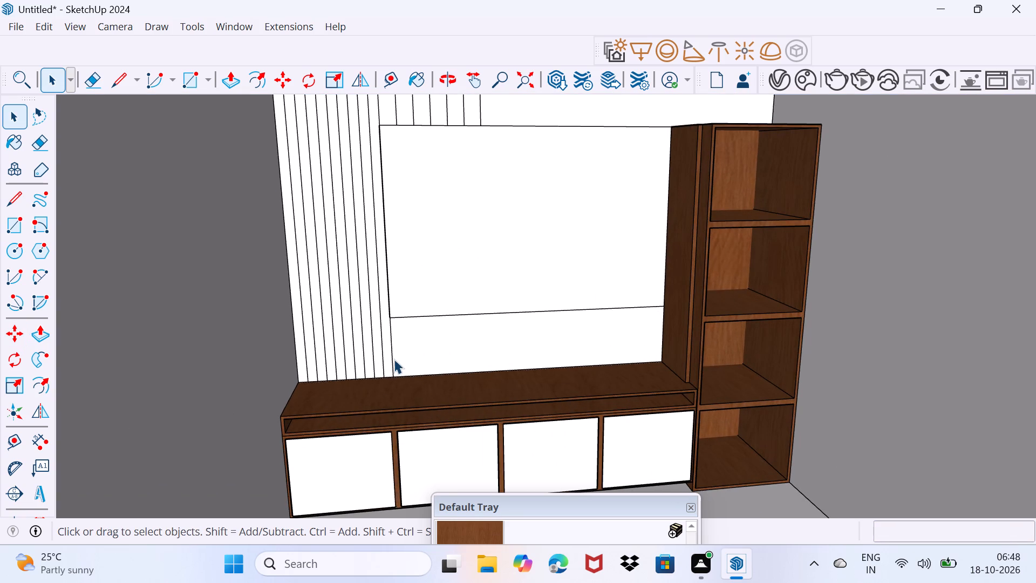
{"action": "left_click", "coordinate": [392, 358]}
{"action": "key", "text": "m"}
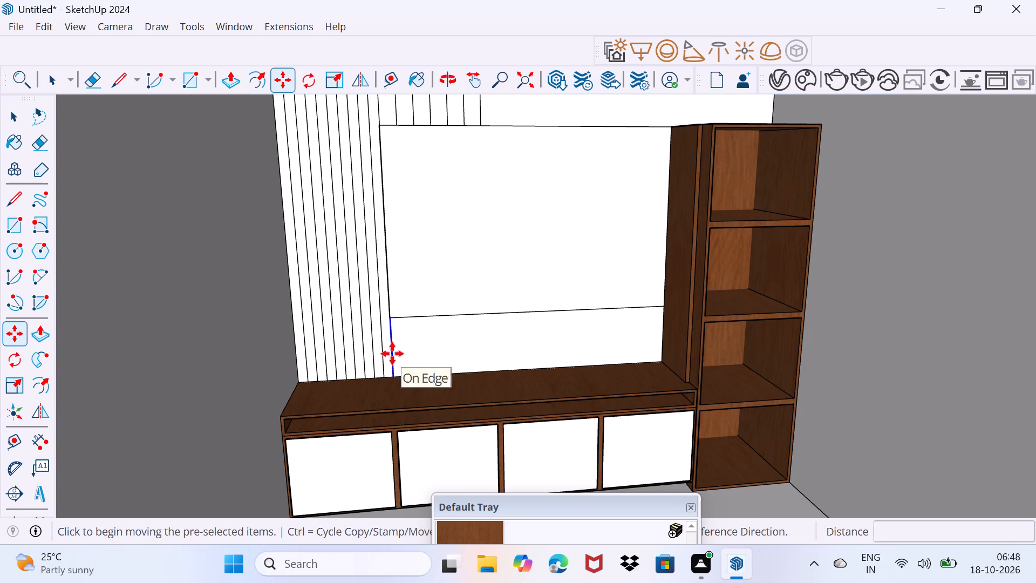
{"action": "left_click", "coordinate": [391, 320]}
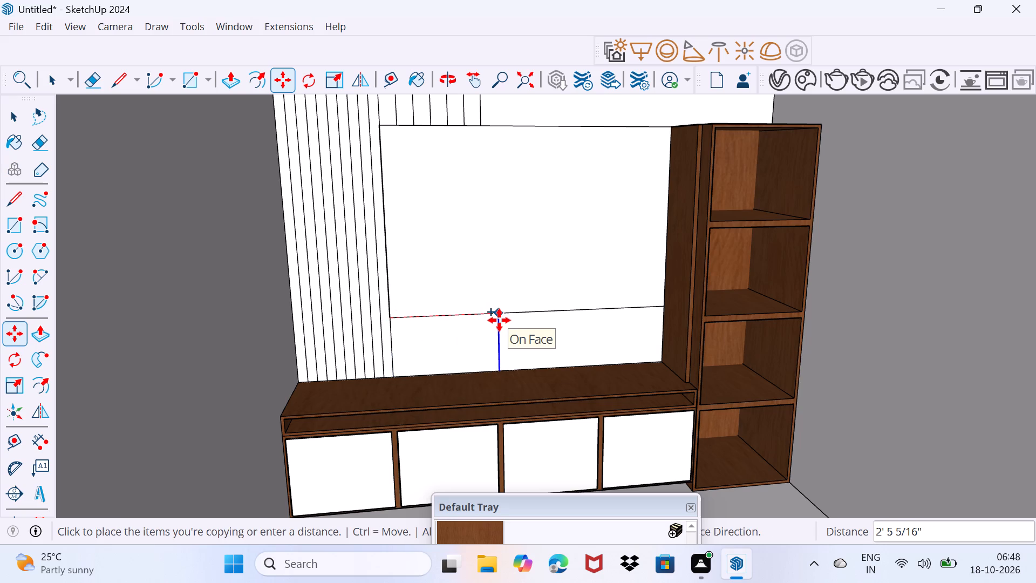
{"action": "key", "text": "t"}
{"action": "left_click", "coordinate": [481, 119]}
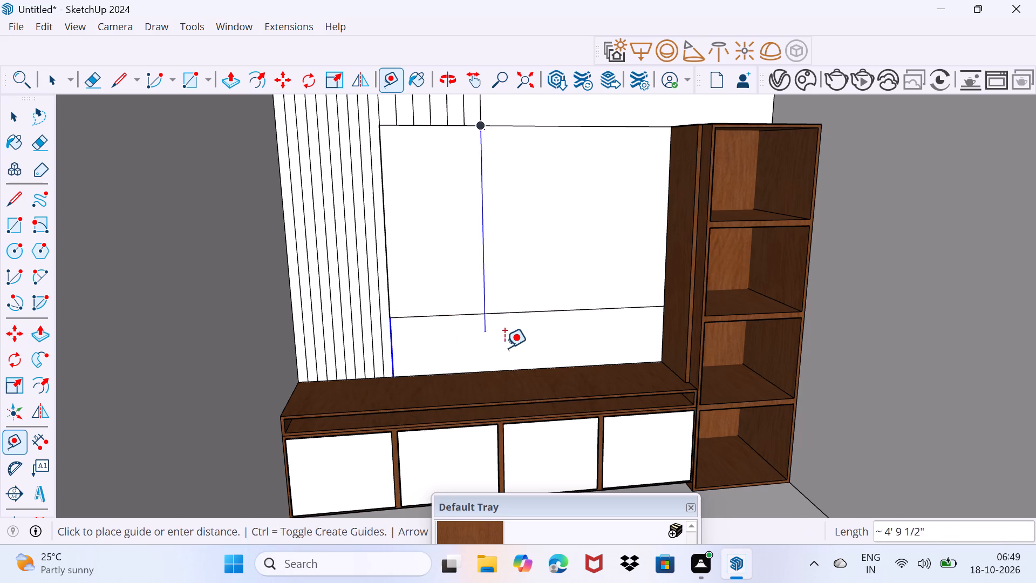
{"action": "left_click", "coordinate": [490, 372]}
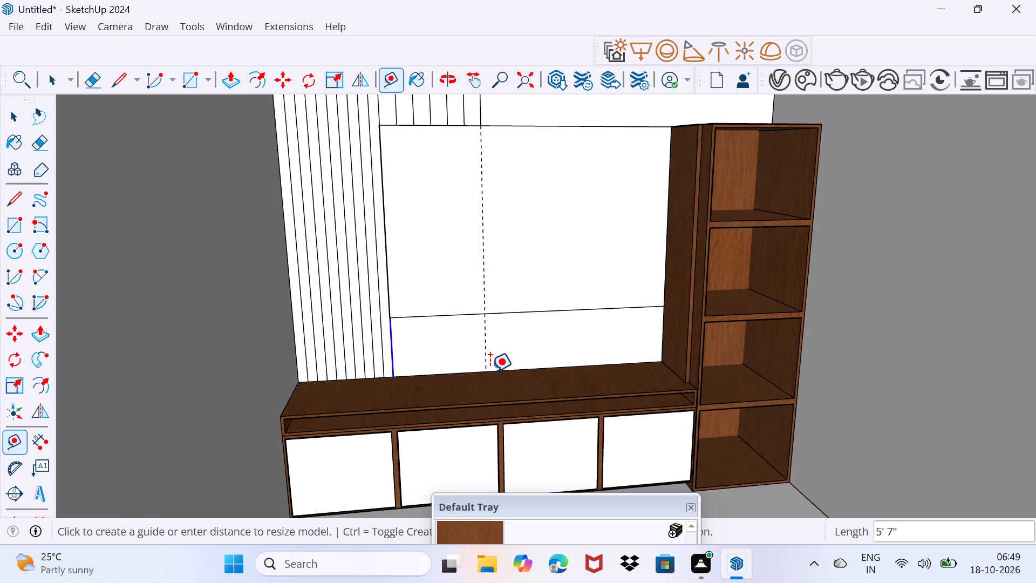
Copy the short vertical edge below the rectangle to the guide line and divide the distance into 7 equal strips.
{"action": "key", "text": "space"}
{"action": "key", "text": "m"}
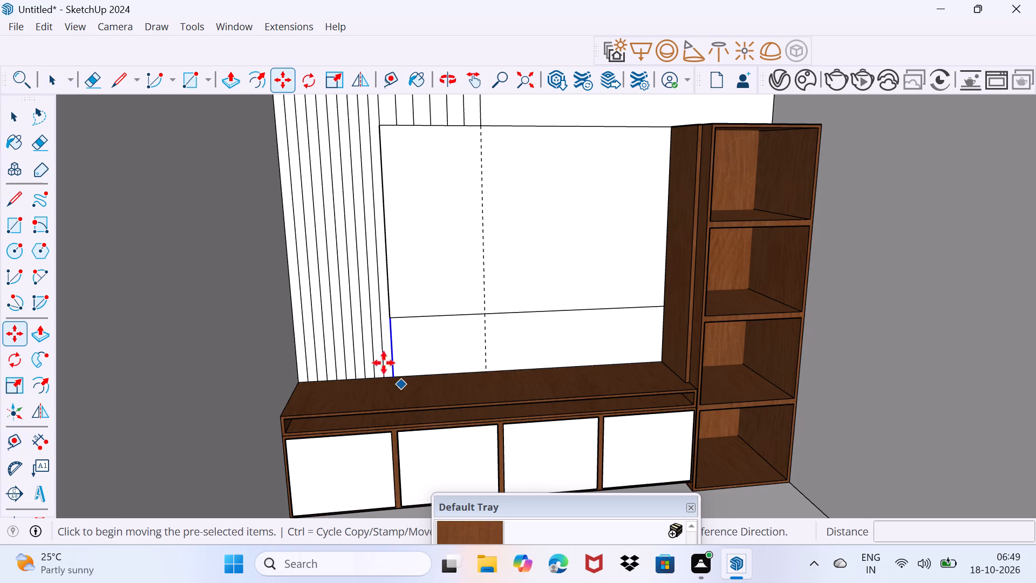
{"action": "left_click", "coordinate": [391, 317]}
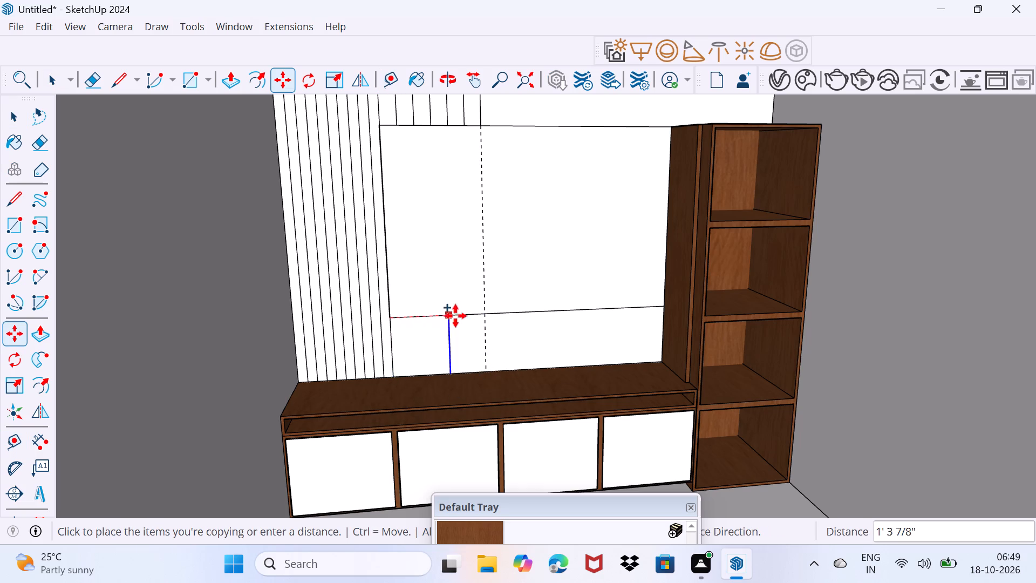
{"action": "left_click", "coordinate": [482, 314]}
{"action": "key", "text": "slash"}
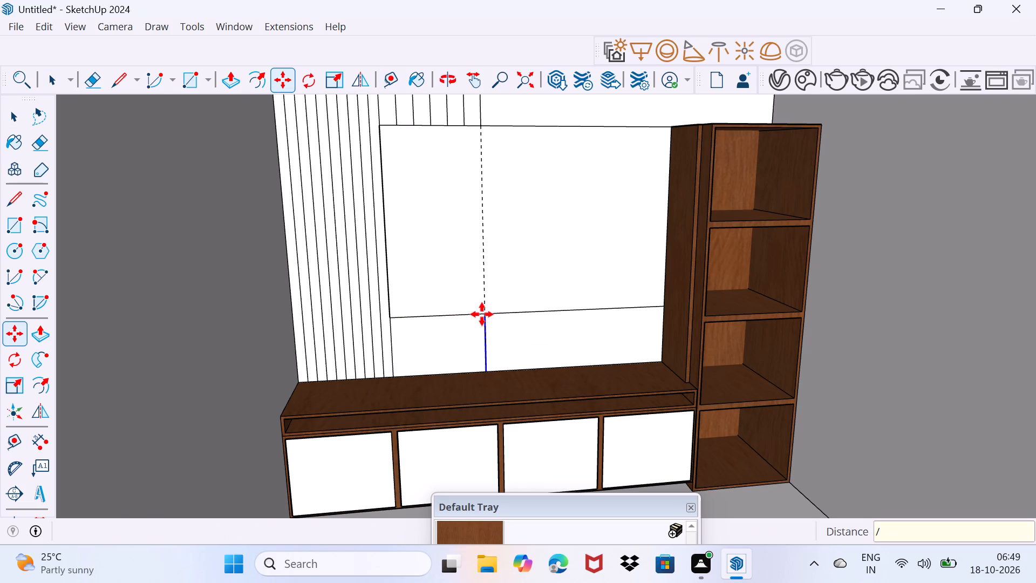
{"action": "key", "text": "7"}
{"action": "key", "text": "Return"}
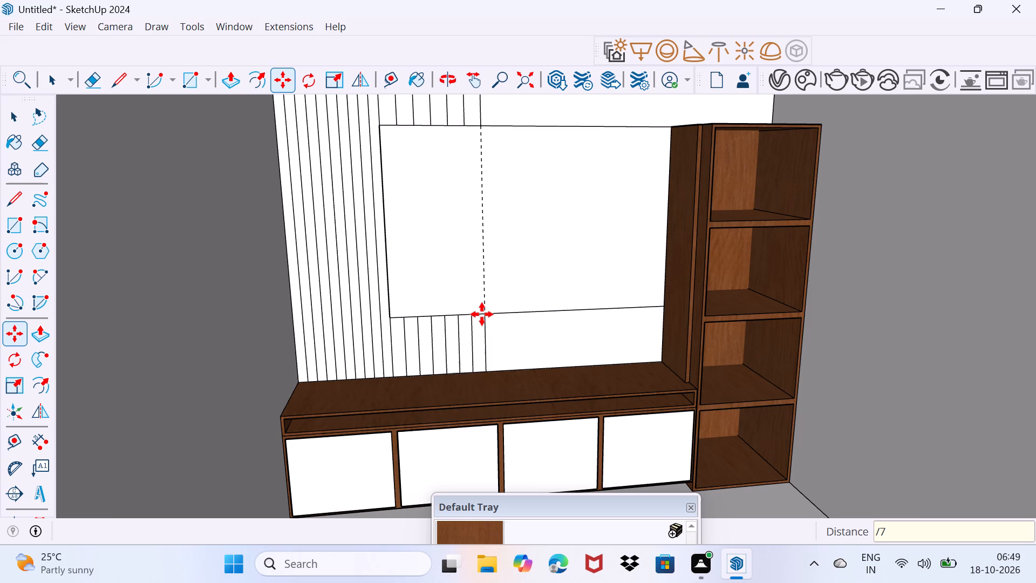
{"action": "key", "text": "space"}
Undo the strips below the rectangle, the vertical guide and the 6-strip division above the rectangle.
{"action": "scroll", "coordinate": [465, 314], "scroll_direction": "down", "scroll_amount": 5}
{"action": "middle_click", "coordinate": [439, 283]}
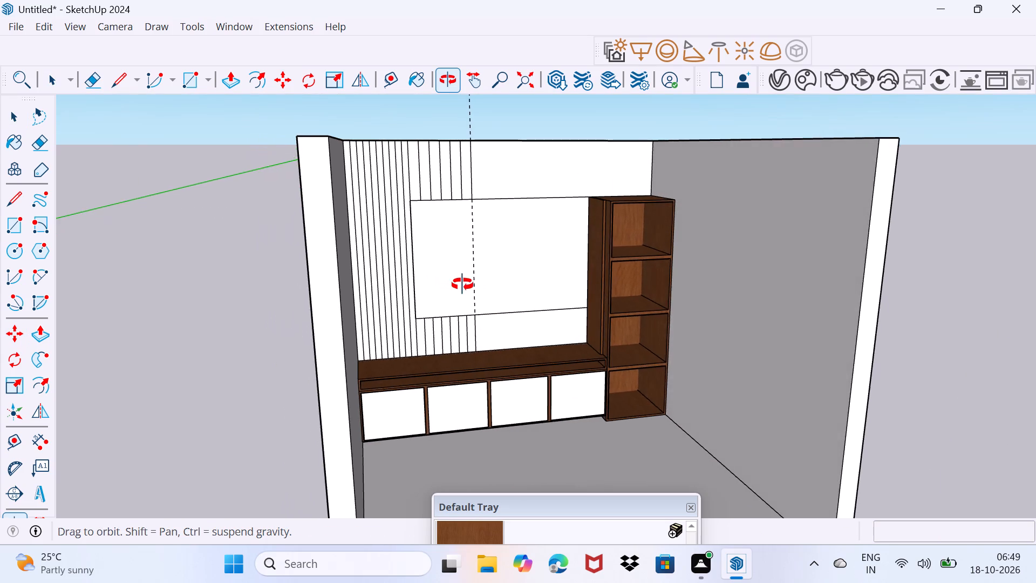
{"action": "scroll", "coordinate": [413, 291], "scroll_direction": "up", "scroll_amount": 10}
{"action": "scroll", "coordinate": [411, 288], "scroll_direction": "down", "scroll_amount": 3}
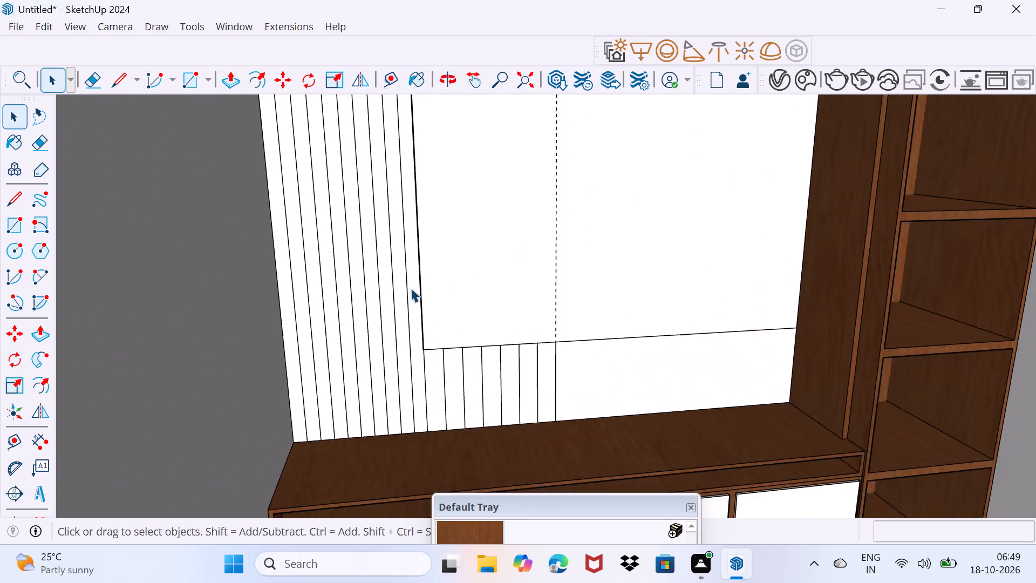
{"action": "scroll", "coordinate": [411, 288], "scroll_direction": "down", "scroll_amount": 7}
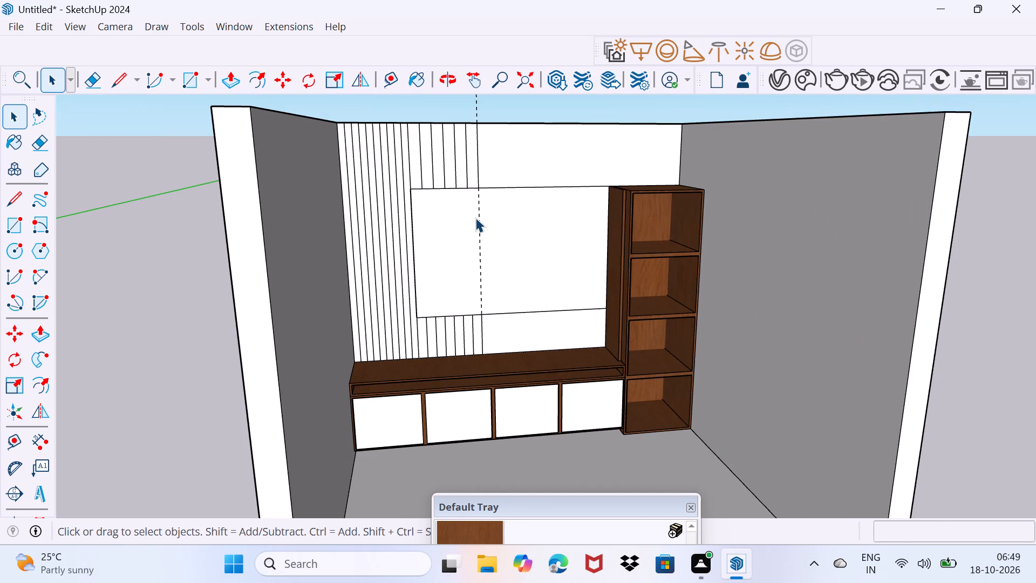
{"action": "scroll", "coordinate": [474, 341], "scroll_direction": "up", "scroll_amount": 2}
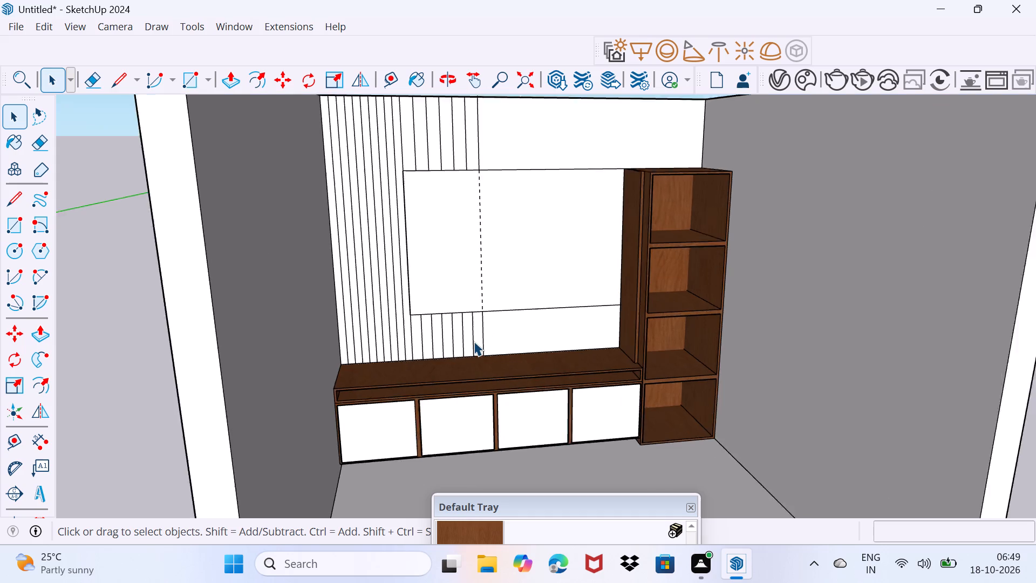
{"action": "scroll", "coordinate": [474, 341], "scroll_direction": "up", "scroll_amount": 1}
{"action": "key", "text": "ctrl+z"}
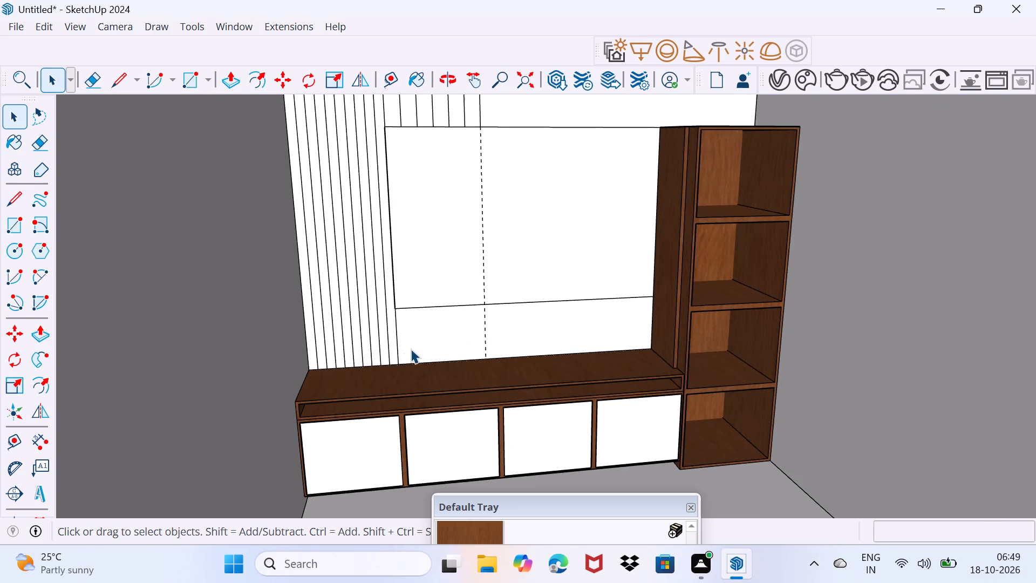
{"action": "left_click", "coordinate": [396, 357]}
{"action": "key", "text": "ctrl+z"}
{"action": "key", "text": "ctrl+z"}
Copy the short vertical edge above the rectangle about 2' towards the tall unit and divide the distance into 10 equal strips.
{"action": "scroll", "coordinate": [434, 218], "scroll_direction": "down", "scroll_amount": 4}
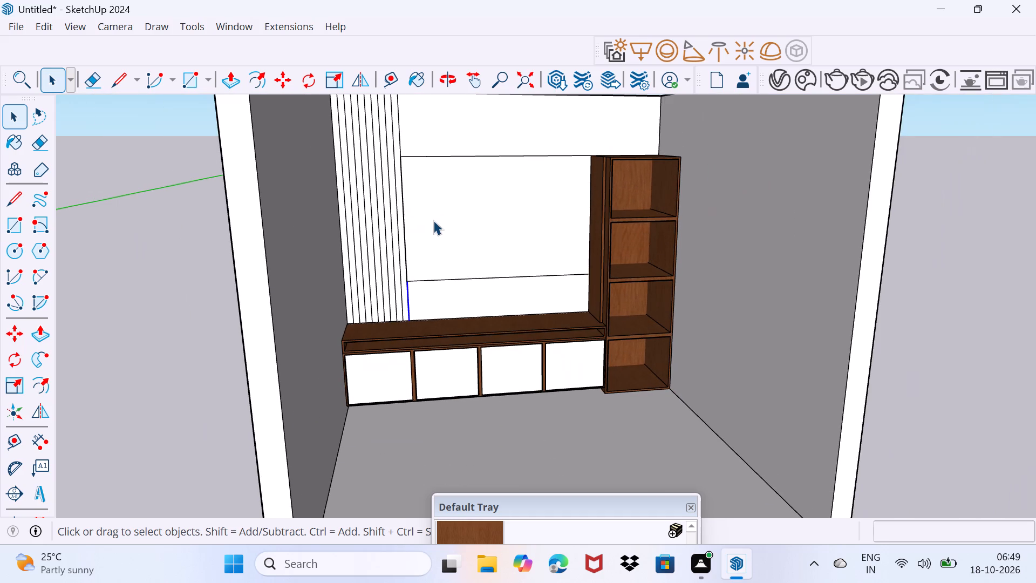
{"action": "left_click_drag", "start_coordinate": [394, 195], "coordinate": [408, 176]}
{"action": "left_click", "coordinate": [399, 147]}
{"action": "scroll", "coordinate": [400, 146], "scroll_direction": "down", "scroll_amount": 2}
{"action": "middle_click_drag", "start_coordinate": [401, 144], "coordinate": [396, 206]}
{"action": "scroll", "coordinate": [392, 183], "scroll_direction": "up", "scroll_amount": 3}
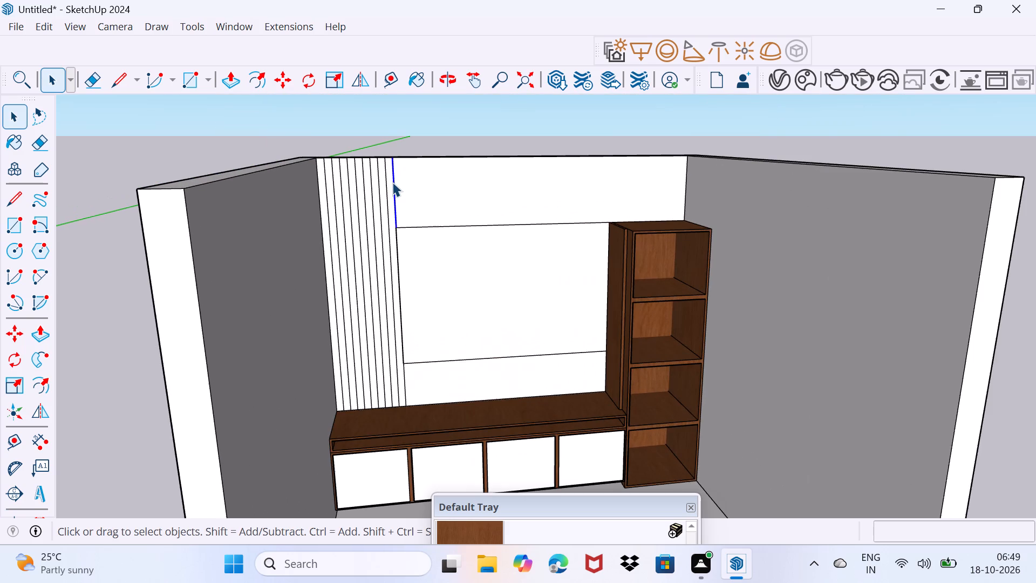
{"action": "key", "text": "m"}
{"action": "left_click", "coordinate": [389, 154]}
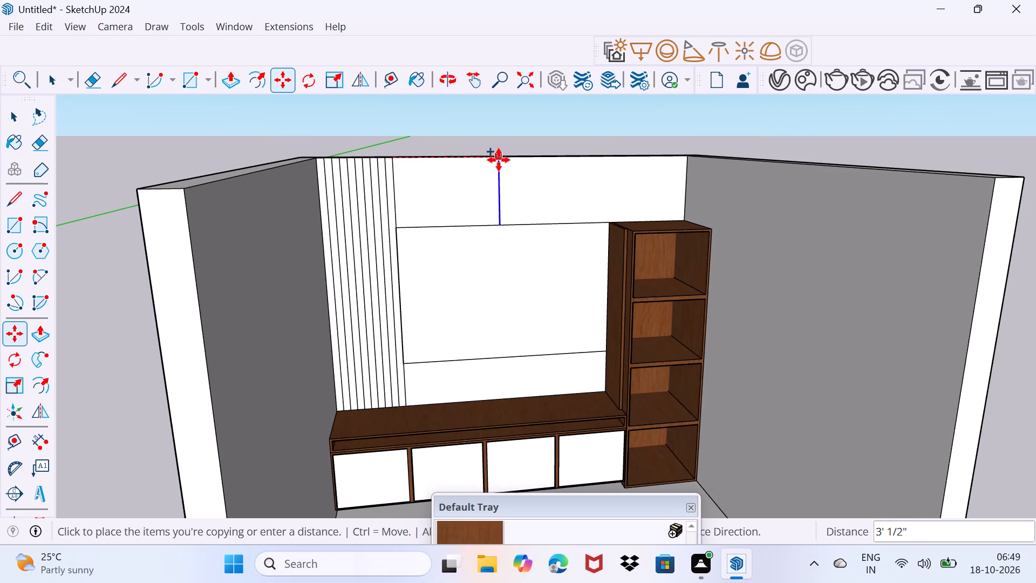
{"action": "left_click", "coordinate": [464, 167]}
{"action": "type", "text": "/10"}
{"action": "key", "text": "Return"}
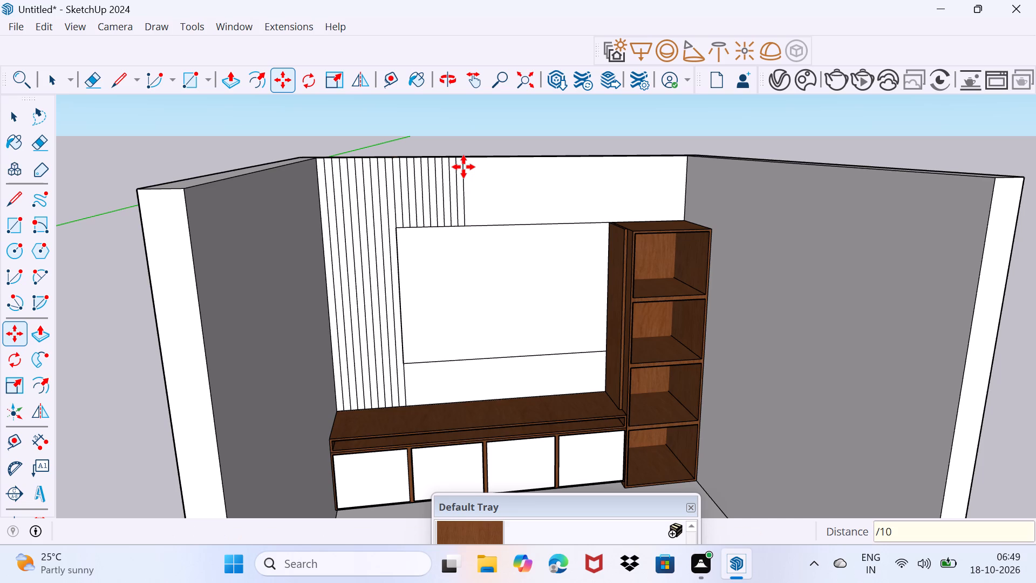
{"action": "key", "text": "space"}
Place a vertical guide about 7' 7" long from the last upper strip line's top end down to the low cabinet's top.
{"action": "key", "text": "t"}
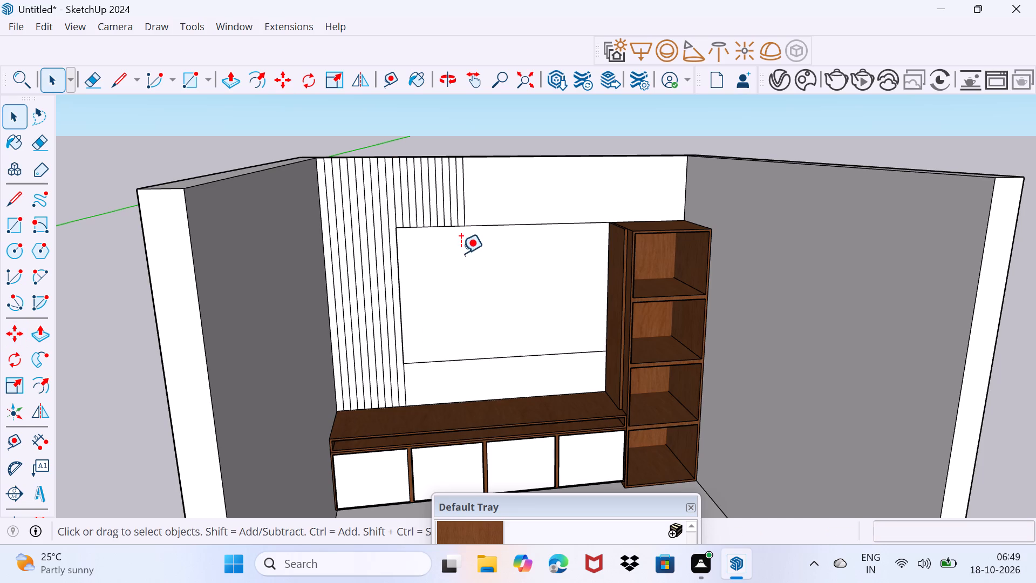
{"action": "left_click", "coordinate": [461, 157]}
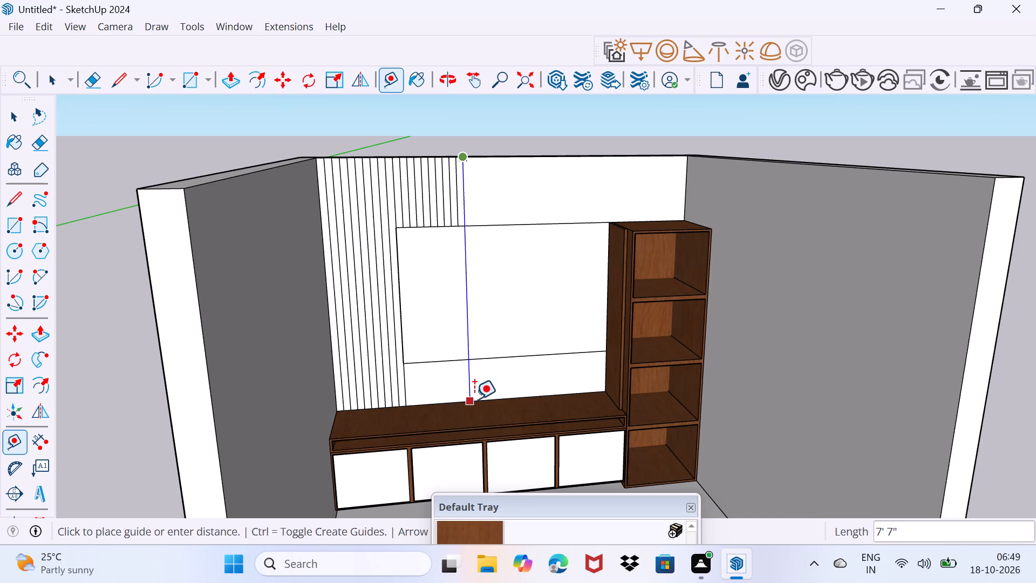
{"action": "left_click", "coordinate": [465, 399]}
{"action": "key", "text": "space"}
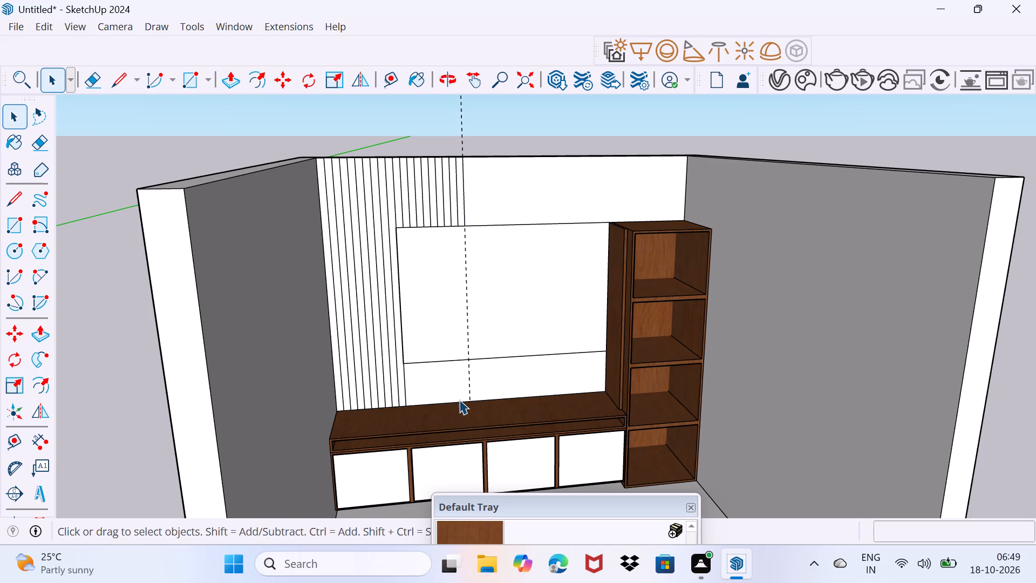
Copy the short vertical edge below the rectangle about 2' to the guide line and divide the distance into 10 equal strips.
{"action": "left_click", "coordinate": [404, 401]}
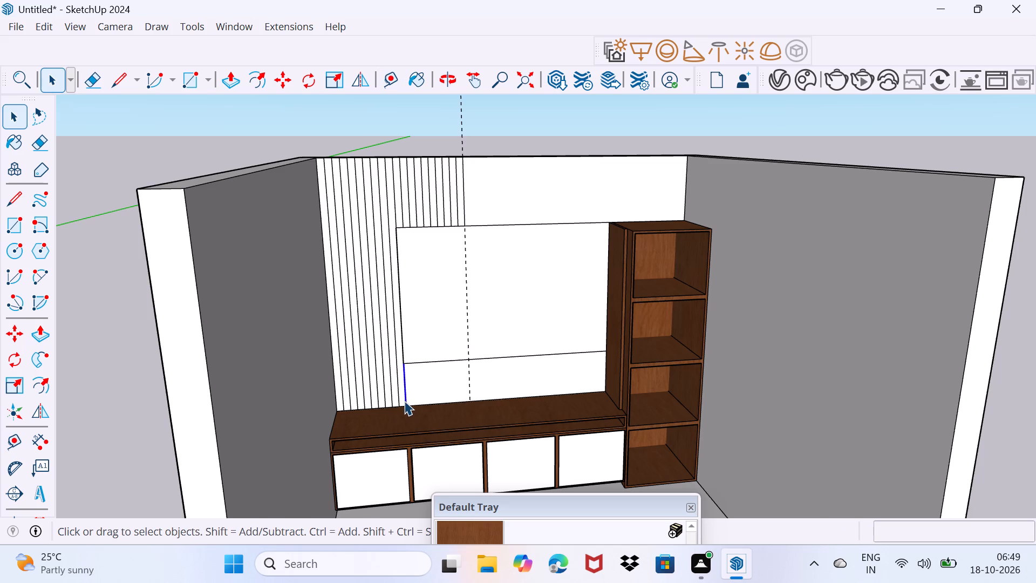
{"action": "key", "text": "m"}
{"action": "left_click", "coordinate": [406, 406]}
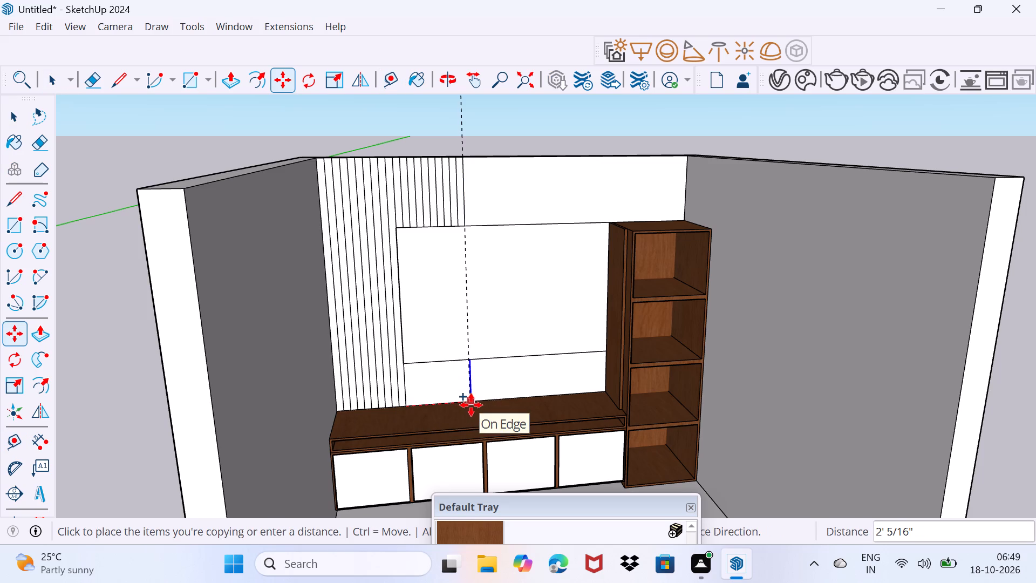
{"action": "scroll", "coordinate": [470, 404], "scroll_direction": "up", "scroll_amount": 5}
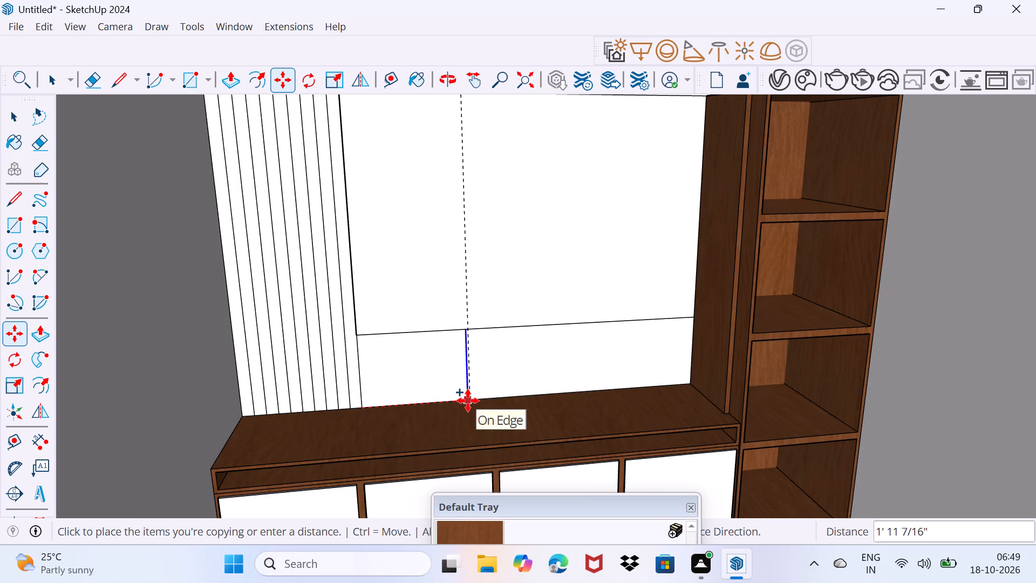
{"action": "left_click", "coordinate": [470, 400]}
{"action": "type", "text": "/10"}
{"action": "key", "text": "Return"}
{"action": "key", "text": "space"}
Erase the vertical guide line crossing the rectangle.
{"action": "scroll", "coordinate": [456, 368], "scroll_direction": "down", "scroll_amount": 4}
{"action": "key", "text": "e"}
{"action": "left_click", "coordinate": [458, 284]}
{"action": "scroll", "coordinate": [458, 282], "scroll_direction": "down", "scroll_amount": 3}
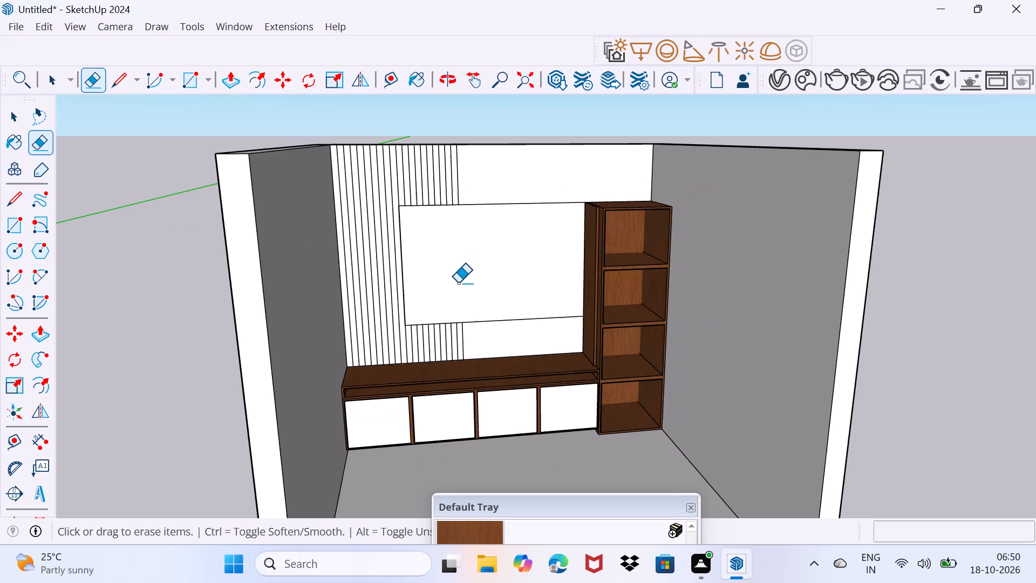
Push/Pull the rectangle on the back wall outwards about 1' 4 1/2" into the room.
{"action": "key", "text": "space"}
{"action": "left_click", "coordinate": [458, 283]}
{"action": "type", "text": "p0"}
{"action": "left_click", "coordinate": [460, 286]}
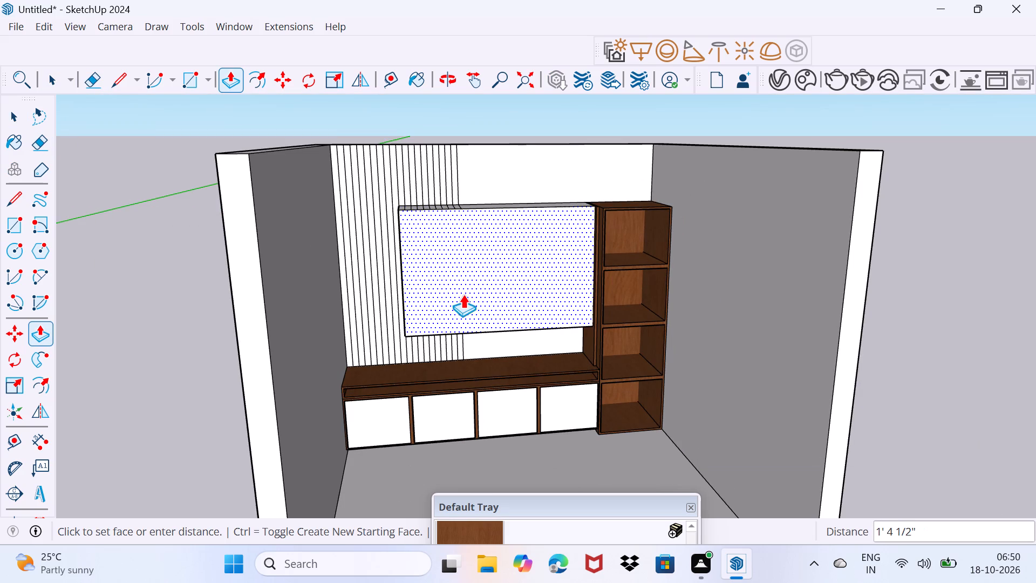
{"action": "left_click", "coordinate": [467, 295]}
{"action": "key", "text": "space"}
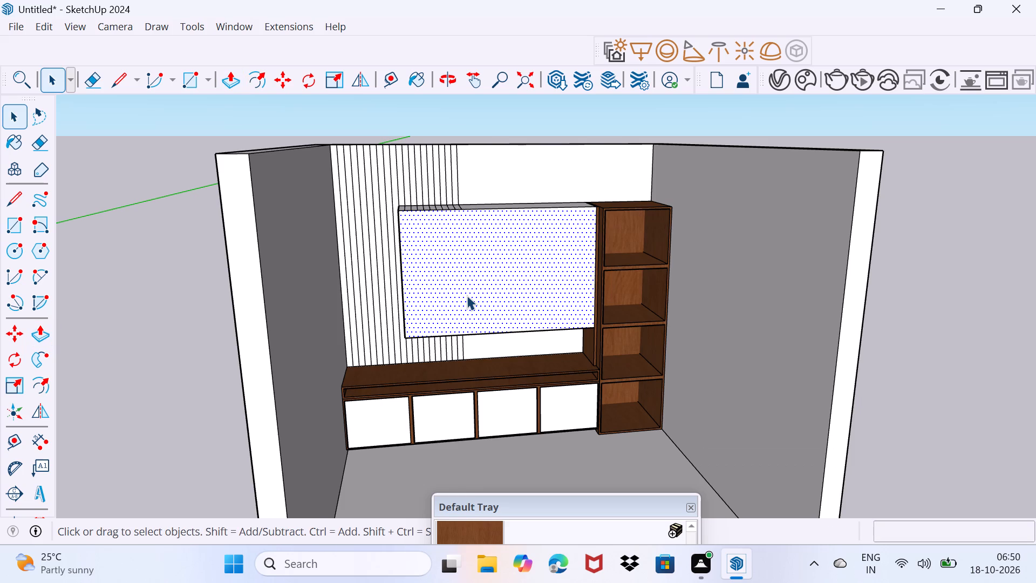
{"action": "left_click_drag", "start_coordinate": [457, 298], "coordinate": [474, 272]}
Push the rectangular panel's front face back towards the wall by about 4 5/16".
{"action": "scroll", "coordinate": [387, 245], "scroll_direction": "up", "scroll_amount": 3}
{"action": "middle_click_drag", "start_coordinate": [424, 213], "coordinate": [505, 350]}
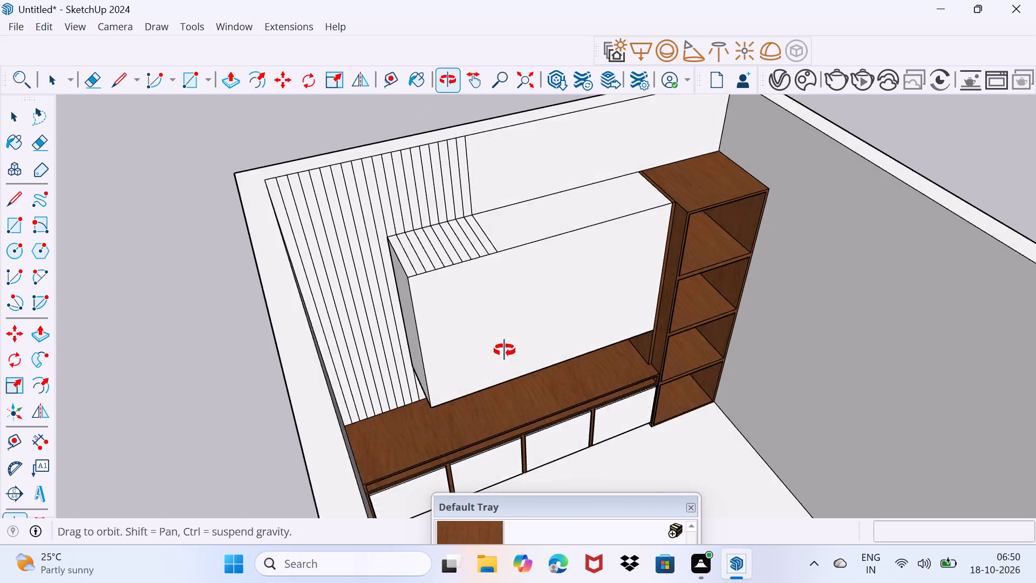
{"action": "middle_click_drag", "start_coordinate": [505, 350], "coordinate": [493, 333]}
{"action": "scroll", "coordinate": [427, 263], "scroll_direction": "up", "scroll_amount": 4}
{"action": "left_click", "coordinate": [444, 328]}
{"action": "type", "text": ";p"}
{"action": "left_click", "coordinate": [444, 329]}
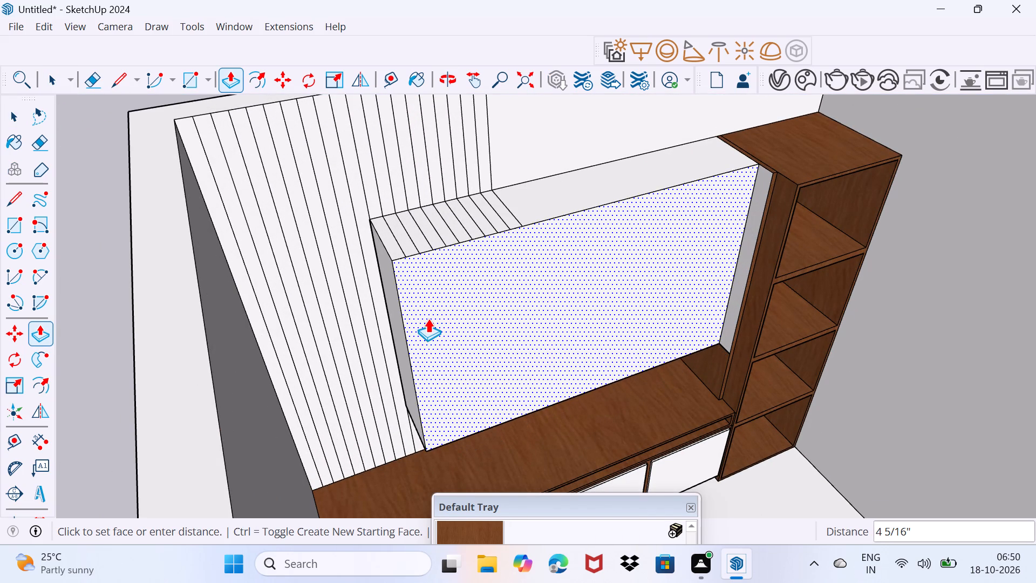
{"action": "left_click", "coordinate": [424, 316]}
{"action": "key", "text": "space"}
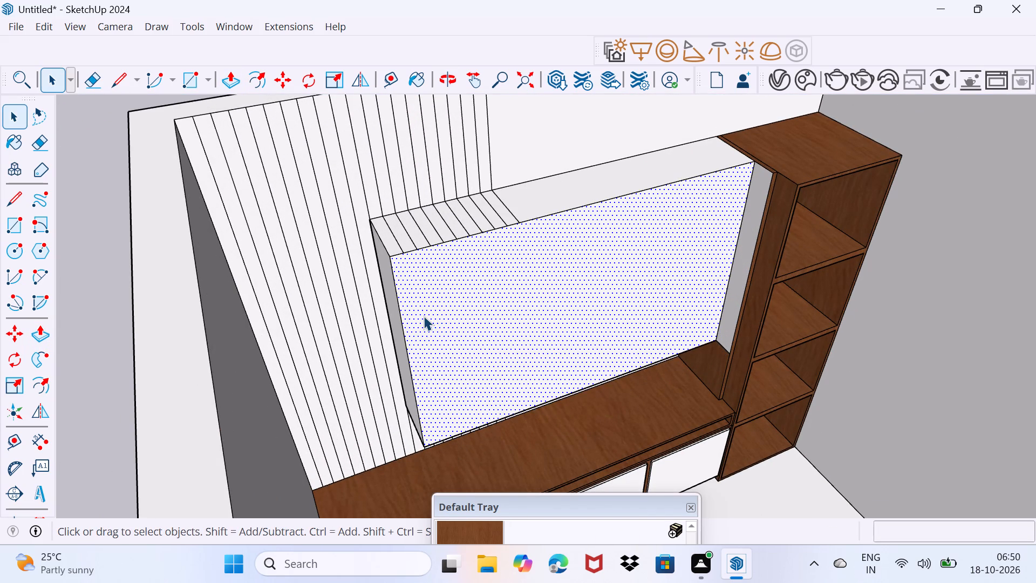
{"action": "left_click_drag", "start_coordinate": [424, 316], "coordinate": [432, 302]}
Erase the strip lines running across the top face of the projecting rectangular panel.
{"action": "scroll", "coordinate": [399, 225], "scroll_direction": "up", "scroll_amount": 3}
{"action": "key", "text": "e"}
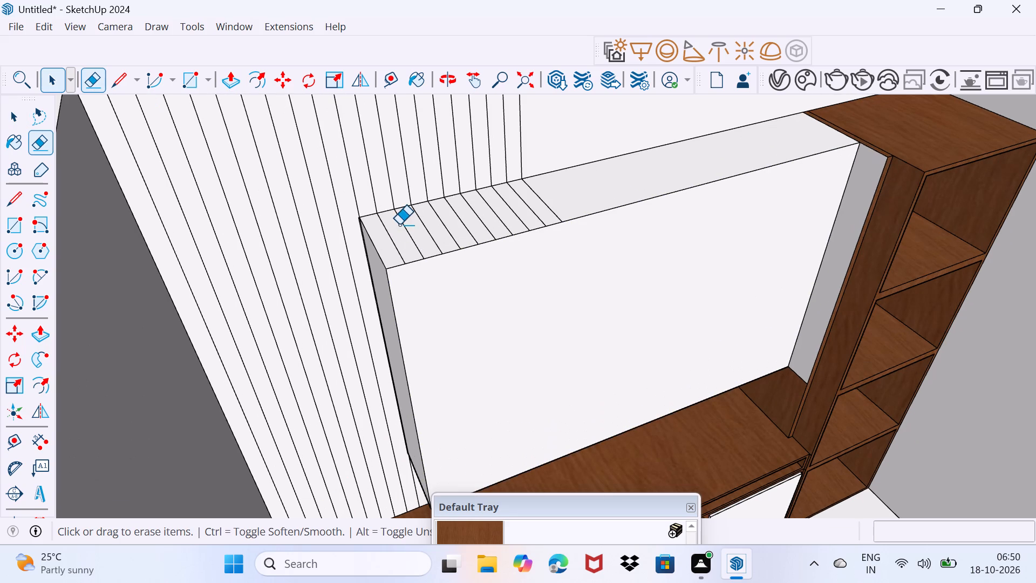
{"action": "left_click_drag", "start_coordinate": [390, 237], "coordinate": [514, 208]}
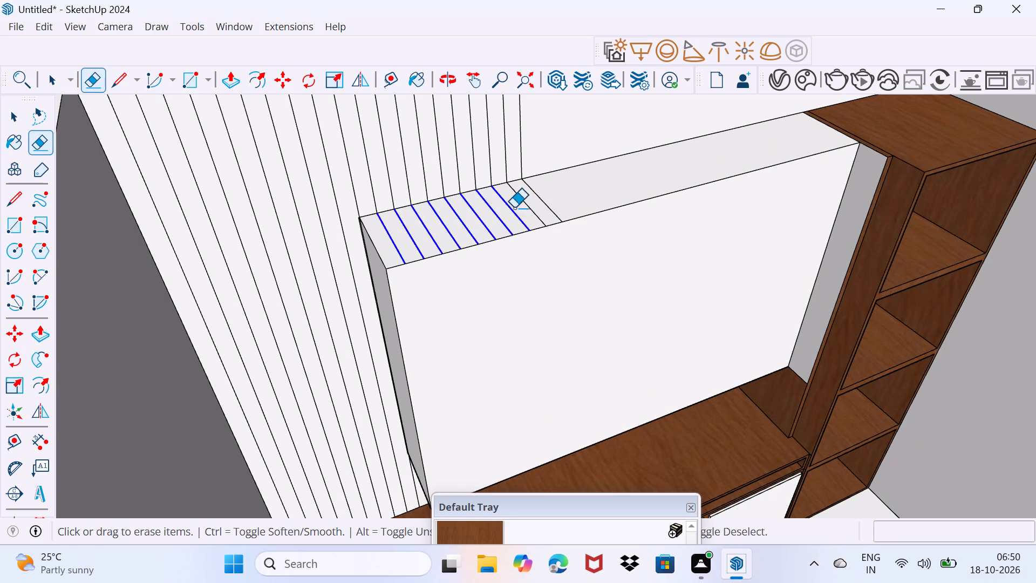
{"action": "left_click_drag", "start_coordinate": [514, 208], "coordinate": [554, 201]}
{"action": "middle_click_drag", "start_coordinate": [386, 332], "coordinate": [417, 259]}
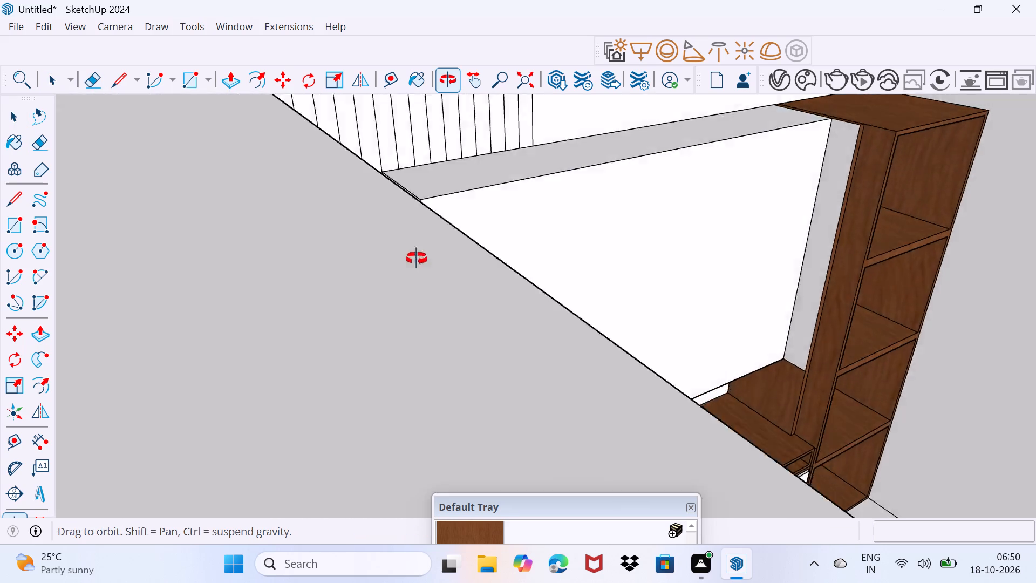
Erase the strip lines running across the underside of the projecting rectangular panel.
{"action": "middle_click_drag", "start_coordinate": [417, 259], "coordinate": [278, 43]}
{"action": "scroll", "coordinate": [421, 446], "scroll_direction": "up", "scroll_amount": 4}
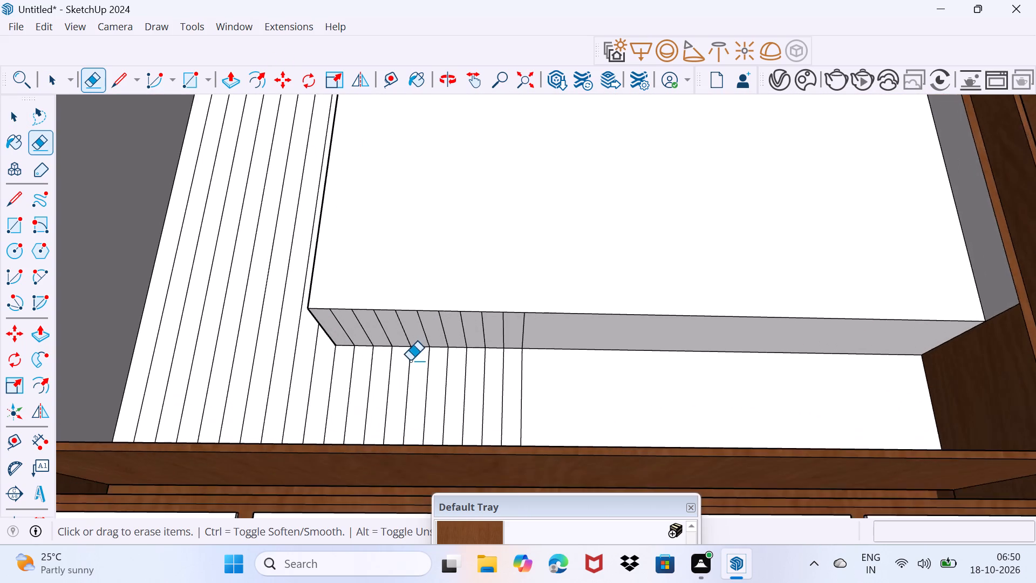
{"action": "left_click_drag", "start_coordinate": [335, 322], "coordinate": [383, 322]}
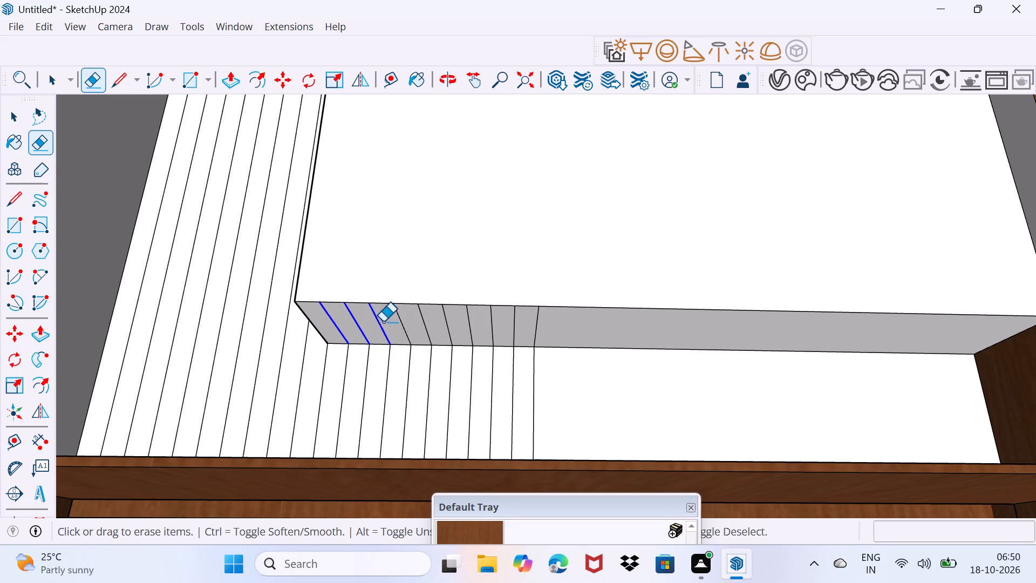
{"action": "left_click_drag", "start_coordinate": [383, 322], "coordinate": [539, 323]}
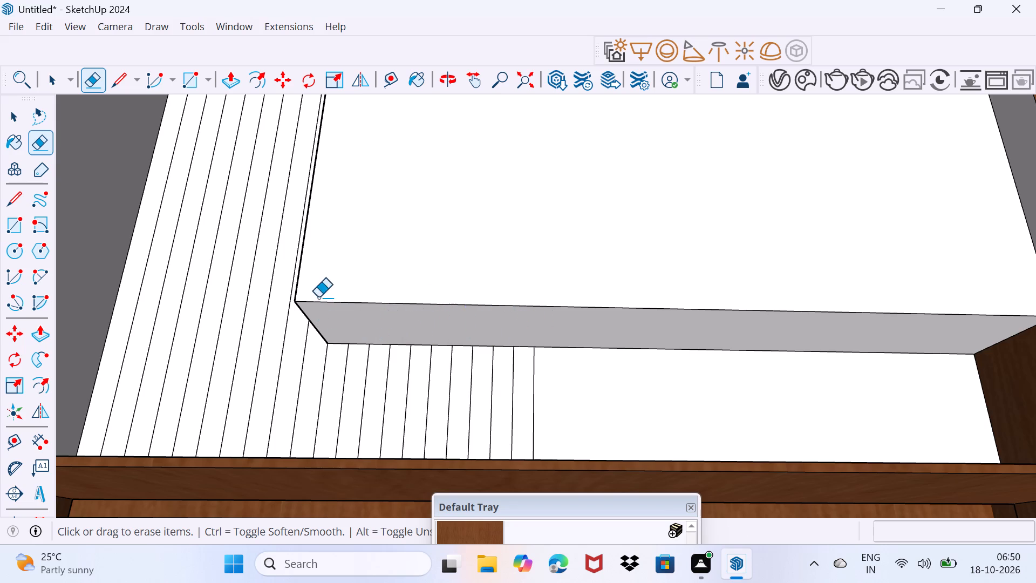
Push/Pull the outermost vertical strip, at the side wall end of the back wall, outwards by 1".
{"action": "middle_click_drag", "start_coordinate": [326, 304], "coordinate": [487, 424]}
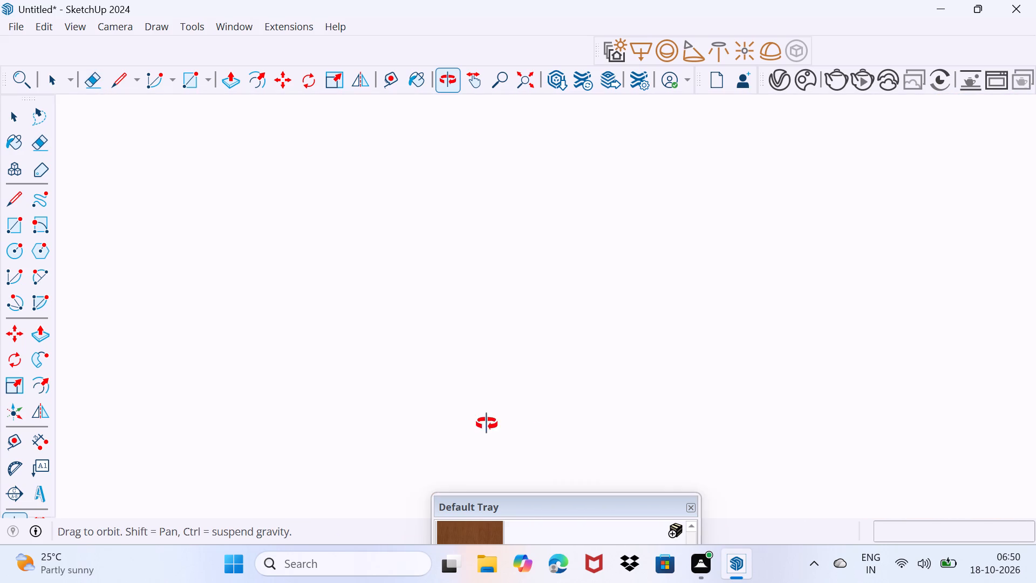
{"action": "middle_click_drag", "start_coordinate": [487, 424], "coordinate": [375, 426]}
{"action": "scroll", "coordinate": [374, 426], "scroll_direction": "down", "scroll_amount": 7}
{"action": "middle_click", "coordinate": [373, 426]}
{"action": "key", "text": "space"}
{"action": "scroll", "coordinate": [280, 397], "scroll_direction": "down", "scroll_amount": 2}
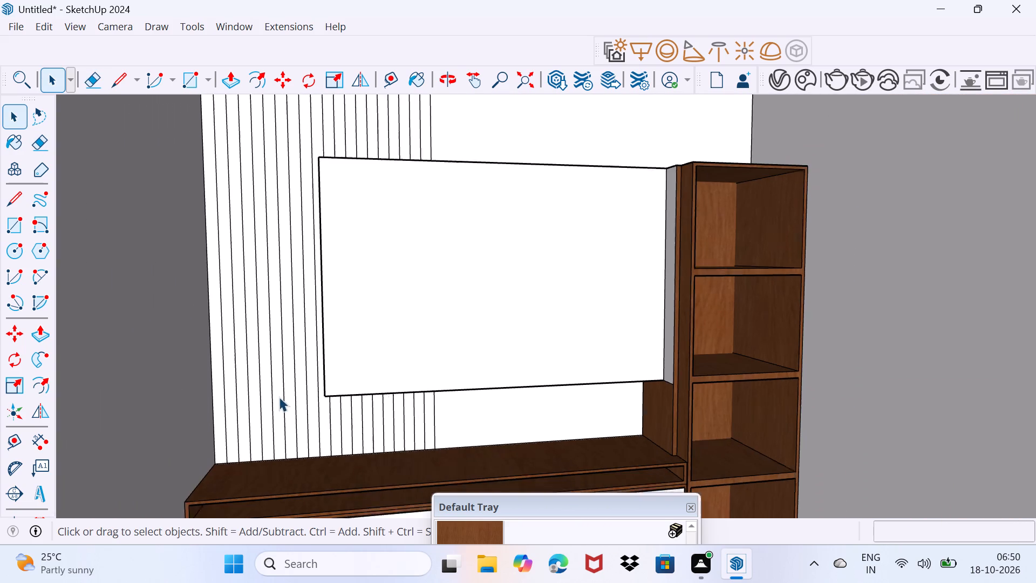
{"action": "scroll", "coordinate": [279, 397], "scroll_direction": "down", "scroll_amount": 2}
{"action": "scroll", "coordinate": [231, 338], "scroll_direction": "up", "scroll_amount": 3}
{"action": "left_click", "coordinate": [230, 322]}
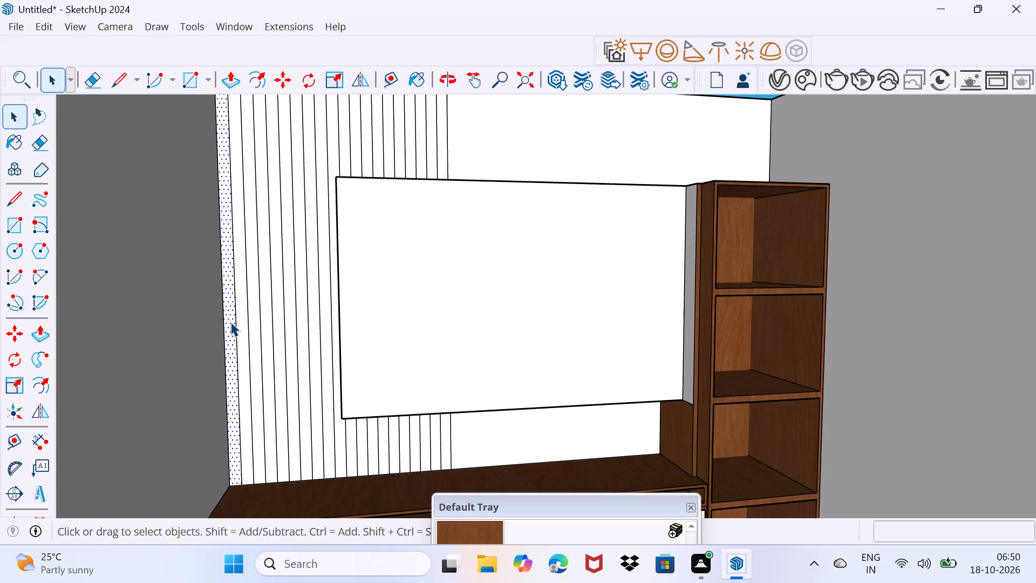
{"action": "key", "text": "p"}
{"action": "left_click", "coordinate": [230, 322]}
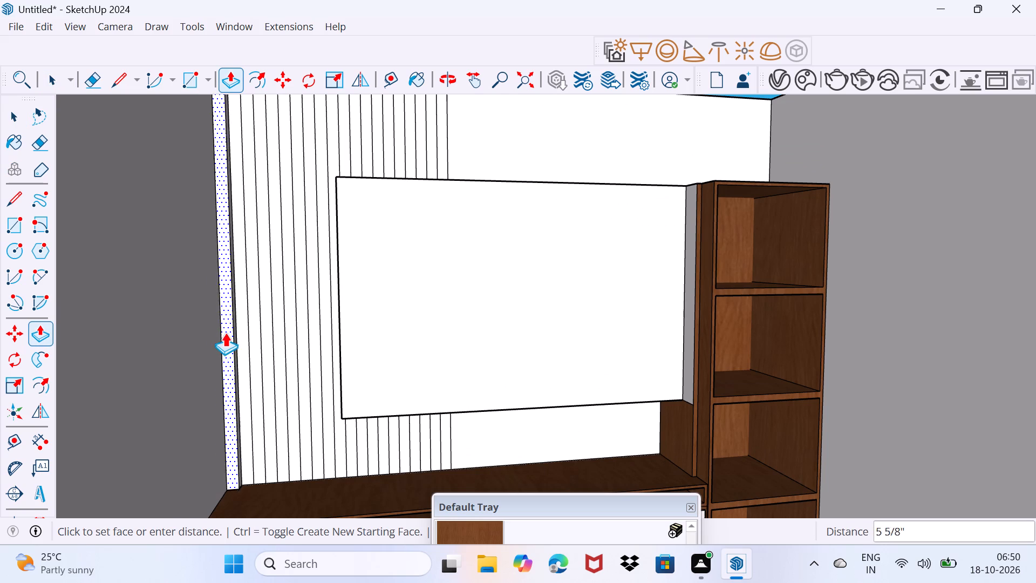
{"action": "key", "text": "1"}
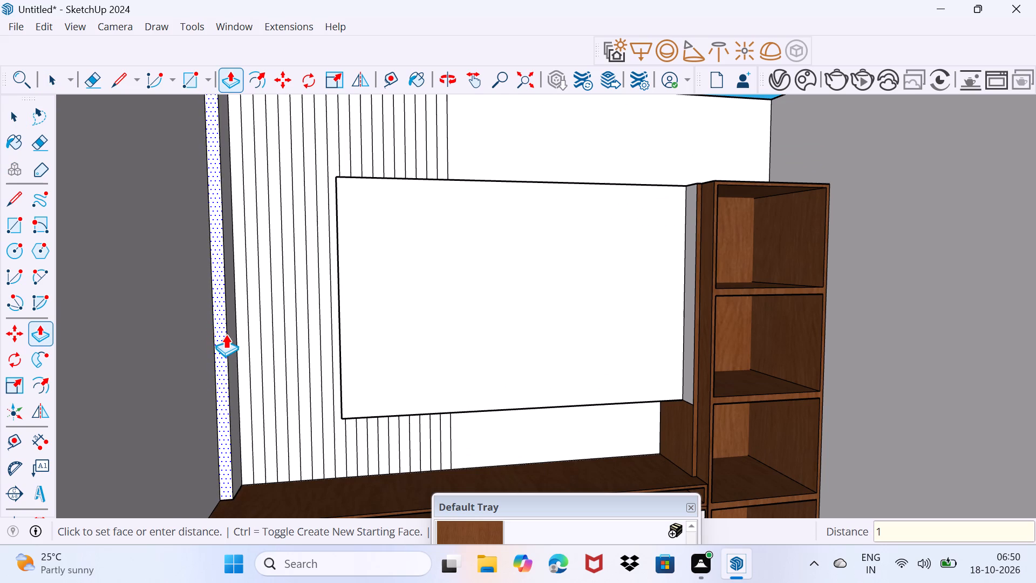
{"action": "key", "text": "shift+quotedbl"}
{"action": "key", "text": "Return"}
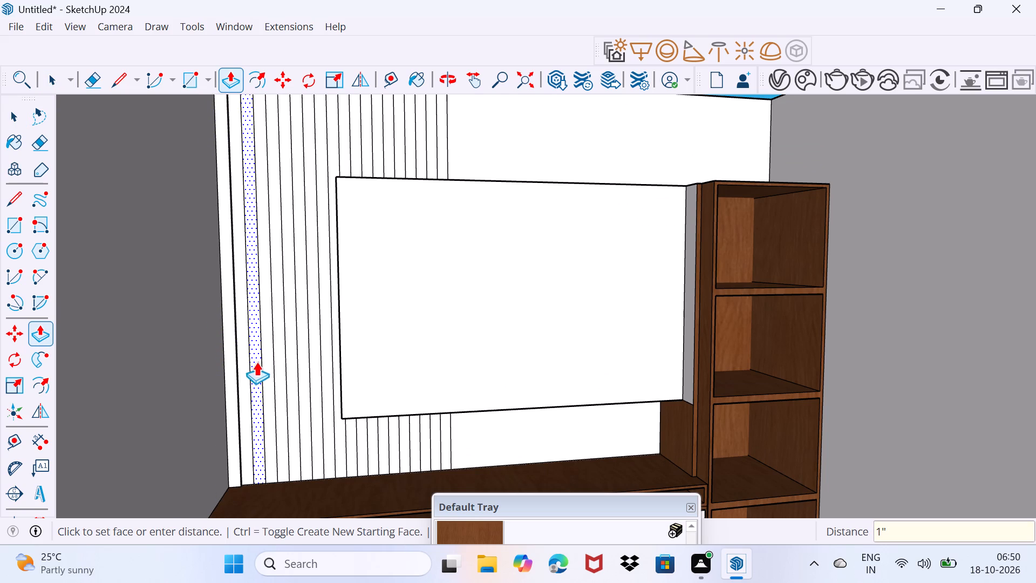
Raise every other remaining full-height strip beside the projecting panel by the same 1" Push/Pull distance.
{"action": "double_click", "coordinate": [254, 364]}
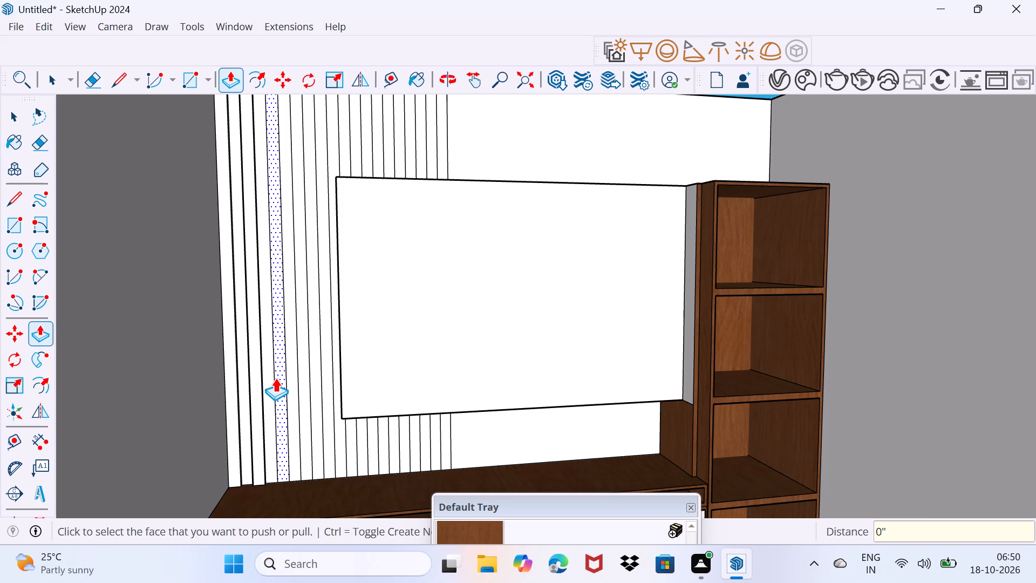
{"action": "double_click", "coordinate": [275, 378]}
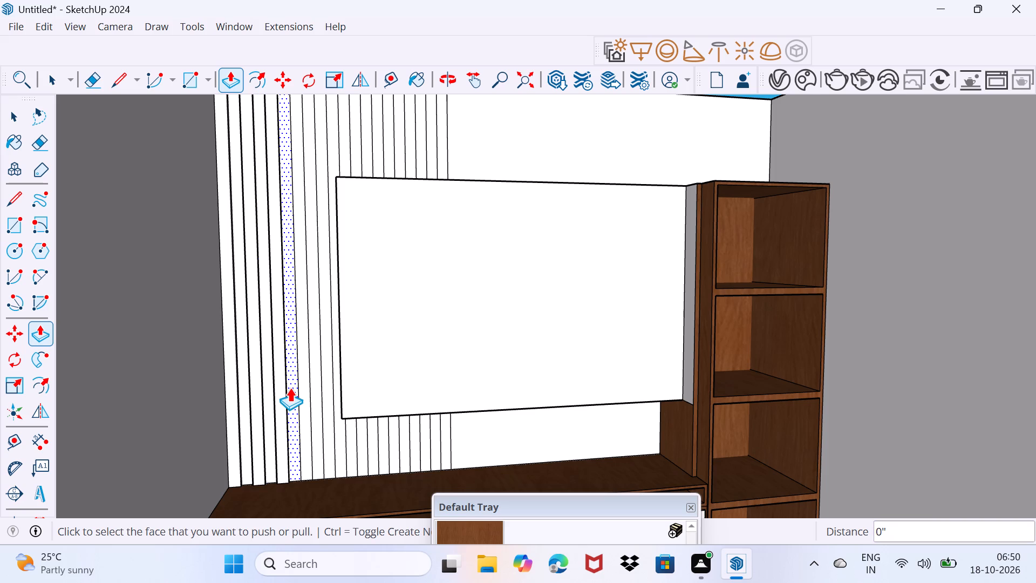
{"action": "scroll", "coordinate": [290, 388], "scroll_direction": "up", "scroll_amount": 6}
{"action": "middle_click_drag", "start_coordinate": [289, 388], "coordinate": [255, 405]}
{"action": "double_click", "coordinate": [310, 399]}
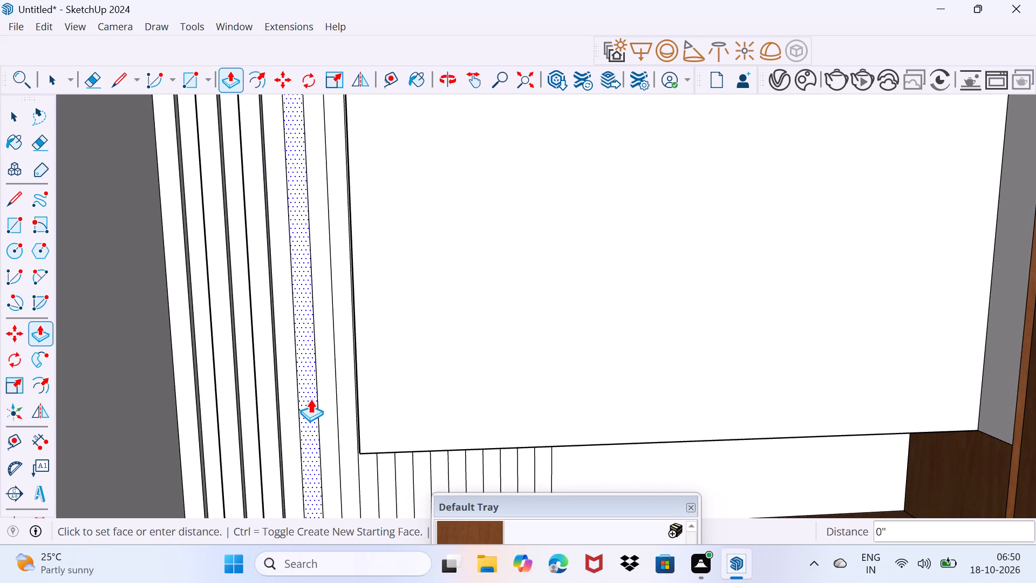
{"action": "double_click", "coordinate": [339, 405]}
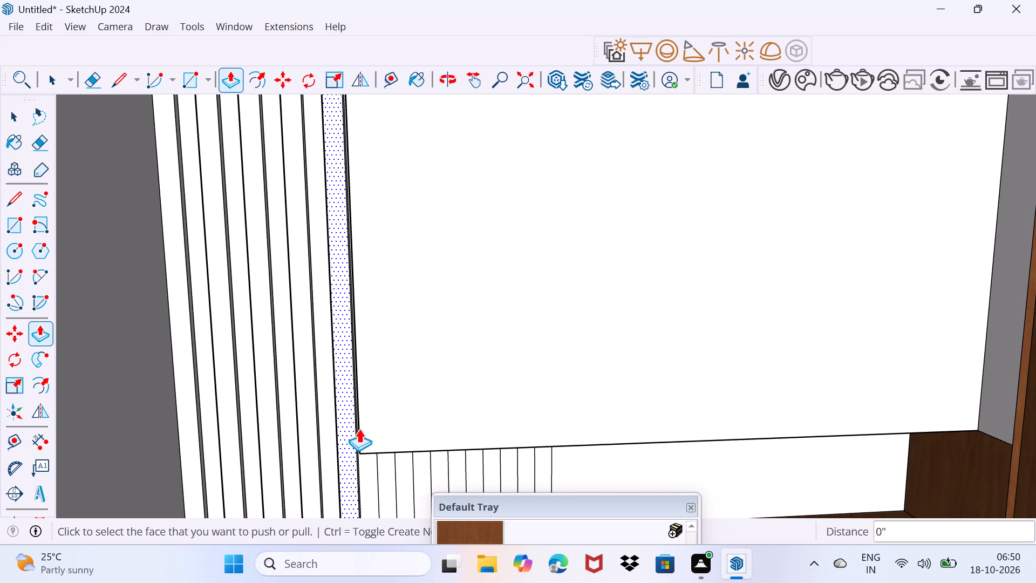
Raise every other short strip between the projecting panel and the low cabinet by the same 1" distance.
{"action": "middle_click_drag", "start_coordinate": [389, 471], "coordinate": [389, 445], "text": "shift"}
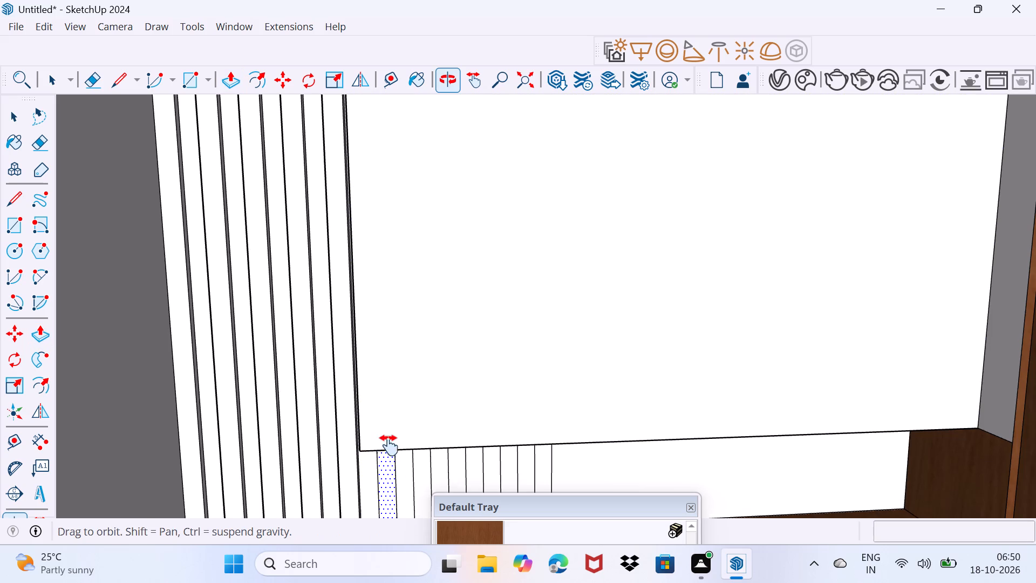
{"action": "middle_click_drag", "start_coordinate": [389, 445], "coordinate": [391, 347], "text": "shift"}
{"action": "double_click", "coordinate": [388, 369]}
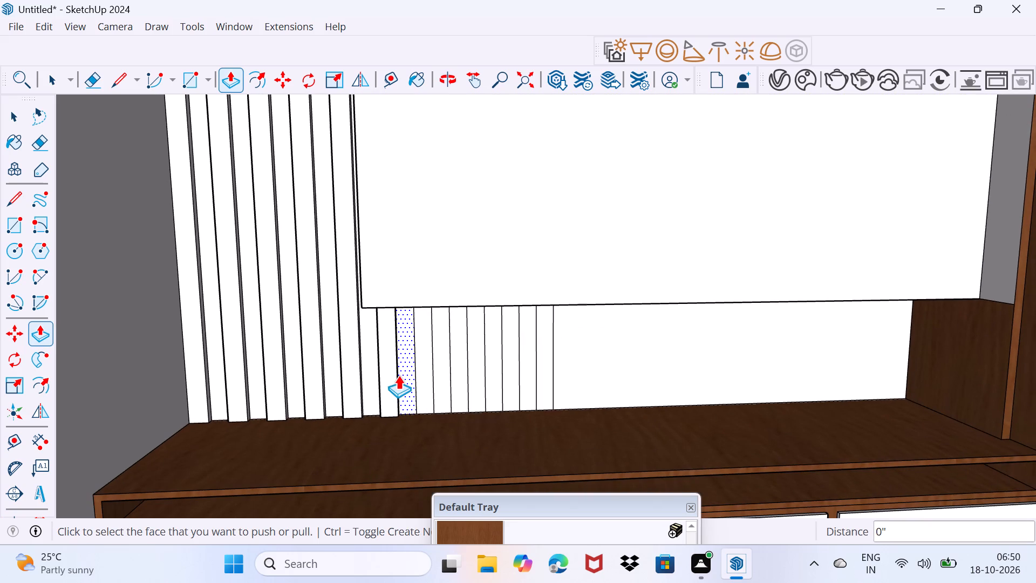
{"action": "double_click", "coordinate": [429, 372]}
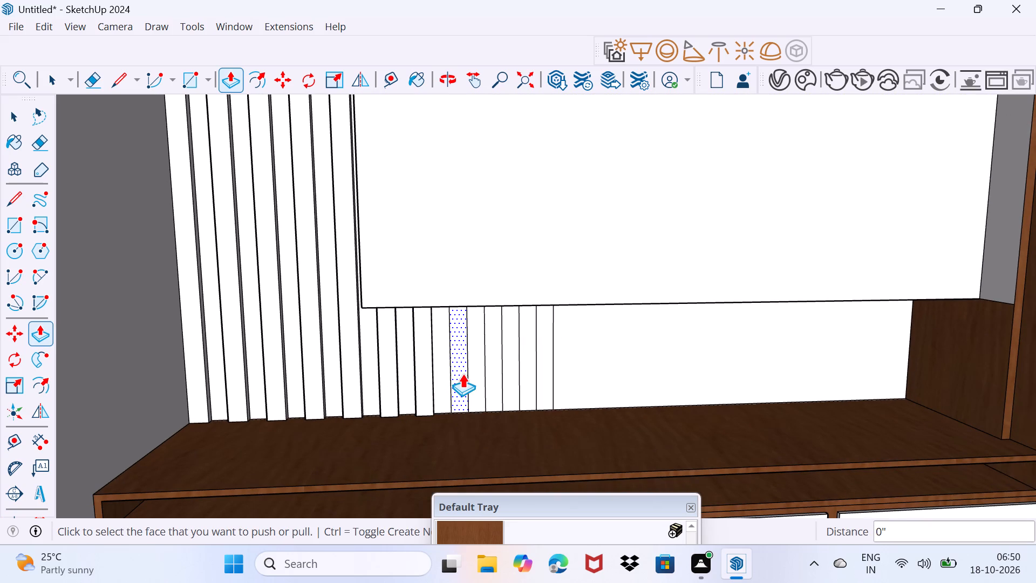
{"action": "double_click", "coordinate": [462, 374]}
{"action": "double_click", "coordinate": [493, 375]}
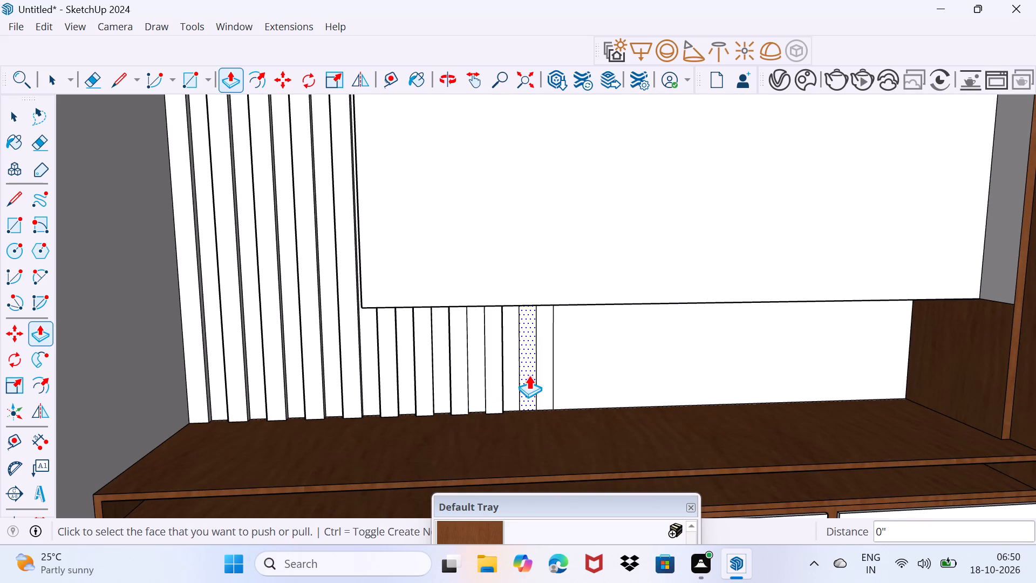
{"action": "double_click", "coordinate": [529, 375]}
Raise every other strip segment above the projecting panel by the same 1" distance.
{"action": "scroll", "coordinate": [529, 366], "scroll_direction": "down", "scroll_amount": 4}
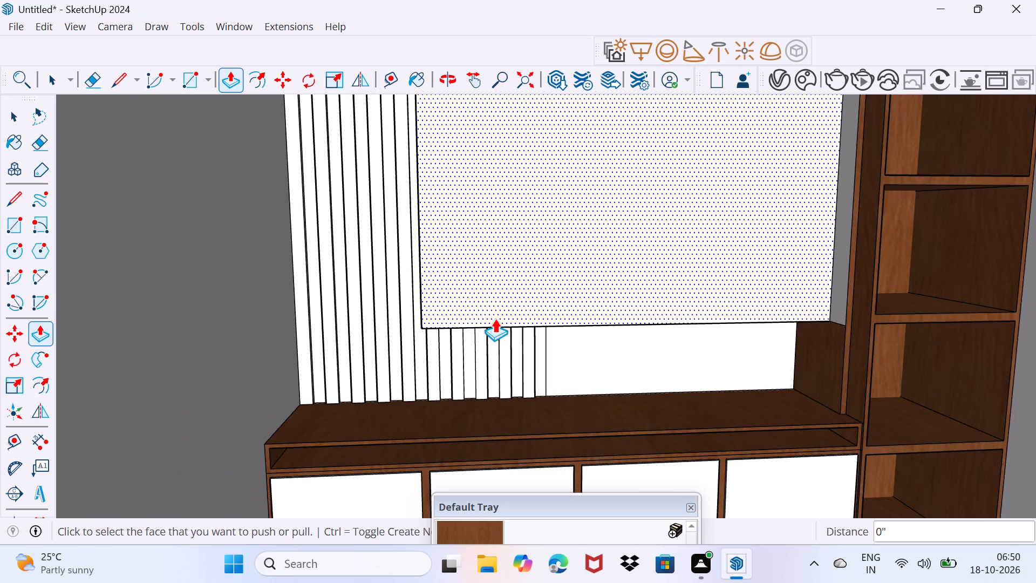
{"action": "middle_click_drag", "start_coordinate": [484, 286], "coordinate": [419, 573]}
{"action": "scroll", "coordinate": [351, 294], "scroll_direction": "up", "scroll_amount": 2}
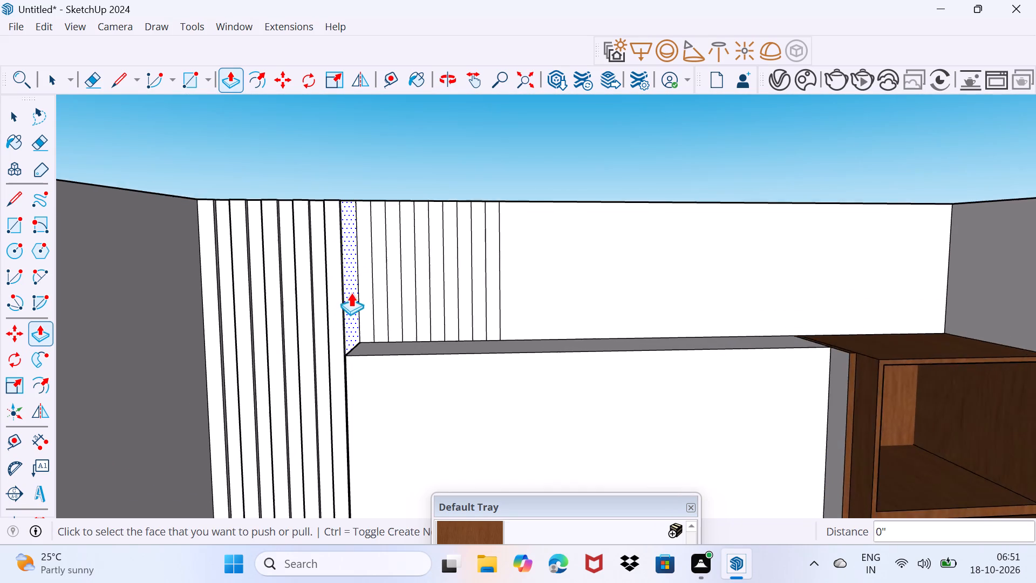
{"action": "scroll", "coordinate": [351, 293], "scroll_direction": "up", "scroll_amount": 2}
{"action": "double_click", "coordinate": [367, 288]}
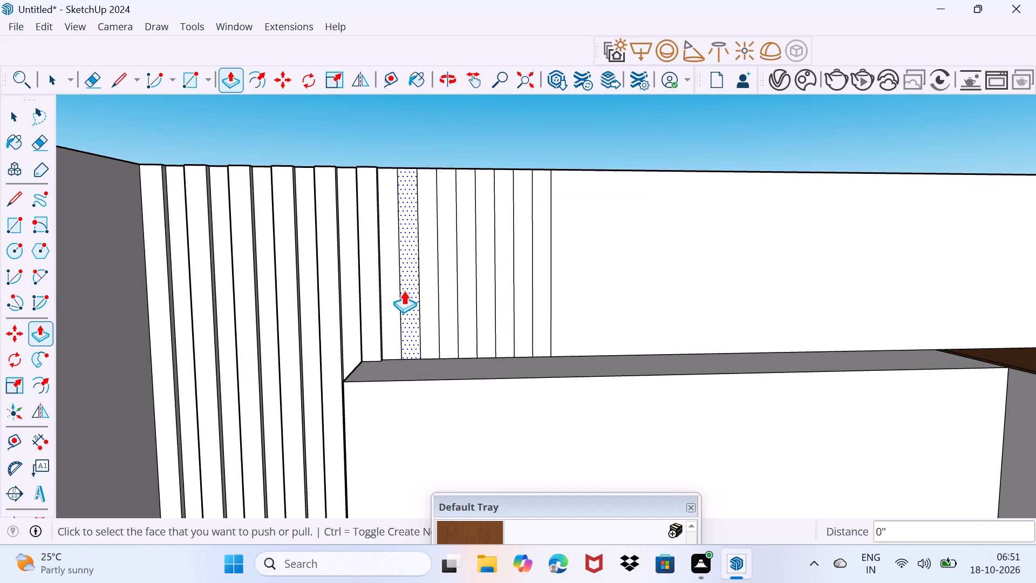
{"action": "double_click", "coordinate": [404, 290]}
{"action": "double_click", "coordinate": [444, 298]}
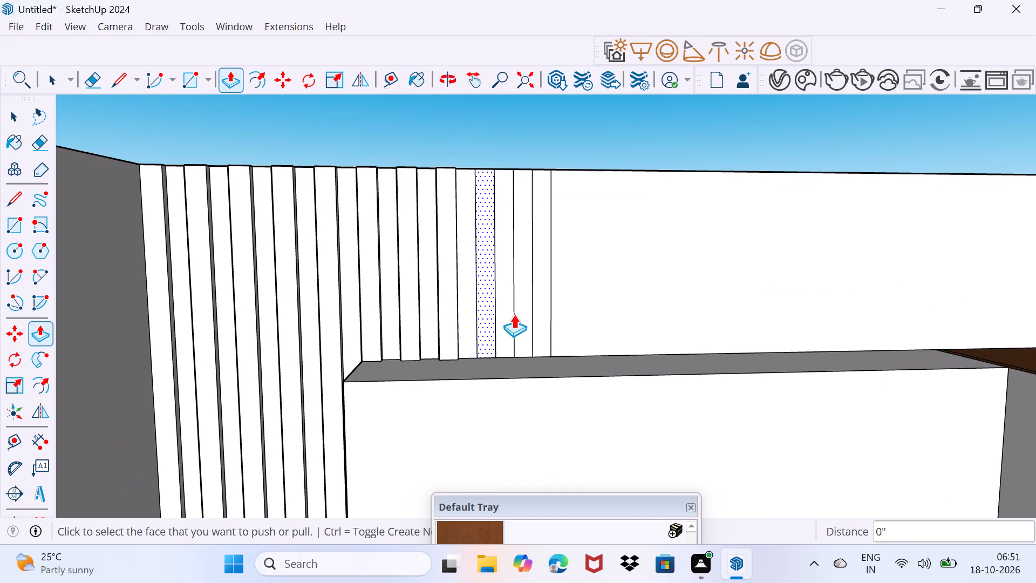
{"action": "double_click", "coordinate": [483, 317]}
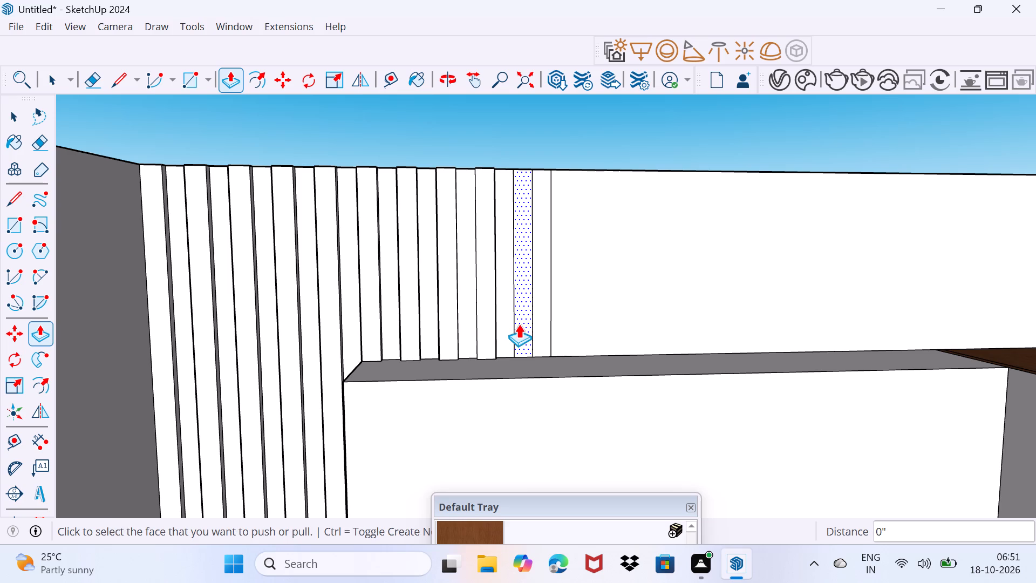
{"action": "double_click", "coordinate": [519, 324]}
{"action": "key", "text": "space"}
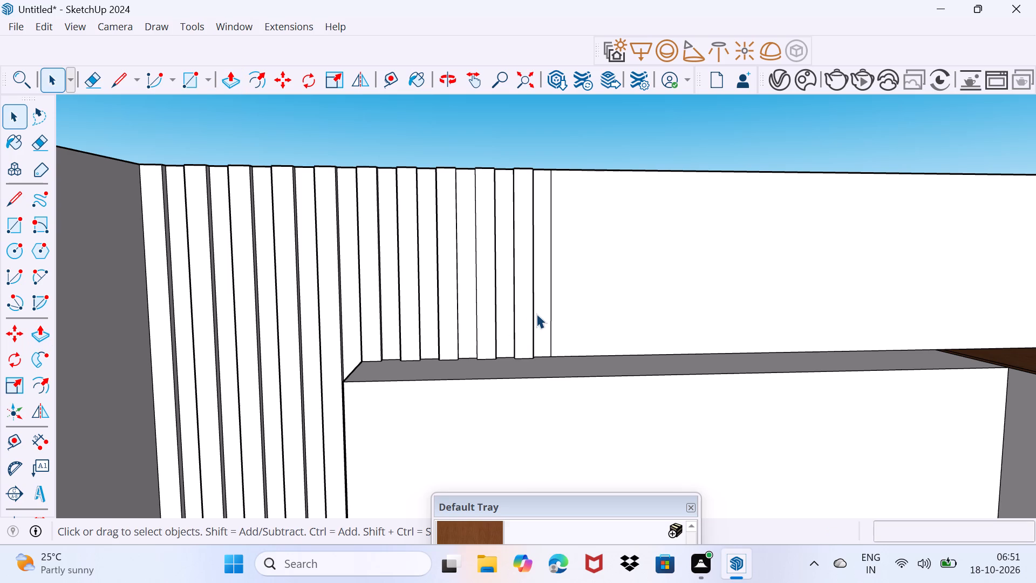
Erase the leftover vertical line beyond the last raised strip, both above and below the projecting panel.
{"action": "key", "text": "e"}
{"action": "left_click", "coordinate": [556, 307]}
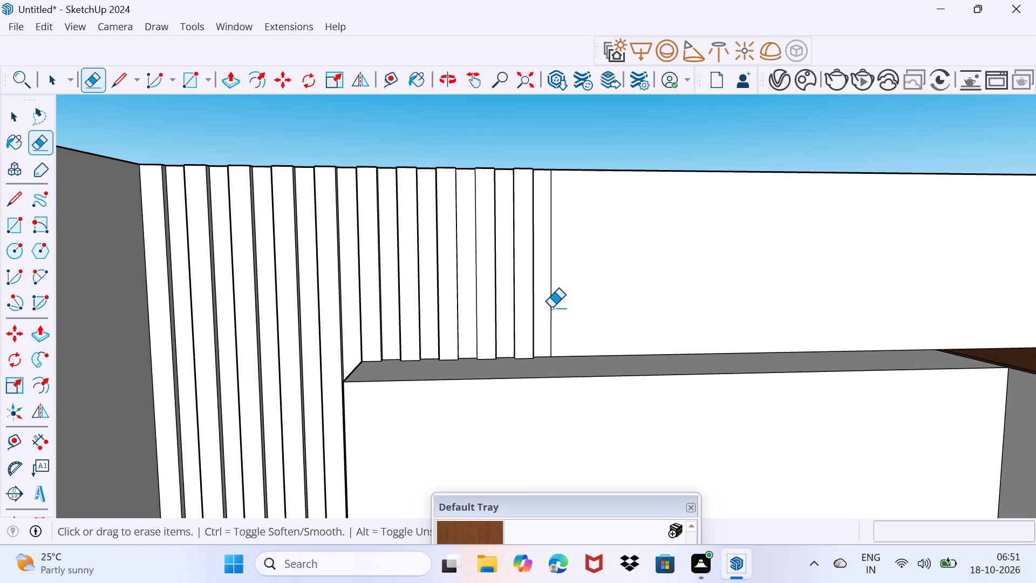
{"action": "left_click", "coordinate": [551, 308]}
{"action": "scroll", "coordinate": [551, 309], "scroll_direction": "down", "scroll_amount": 8}
{"action": "middle_click_drag", "start_coordinate": [542, 346], "coordinate": [480, 125], "text": "shift"}
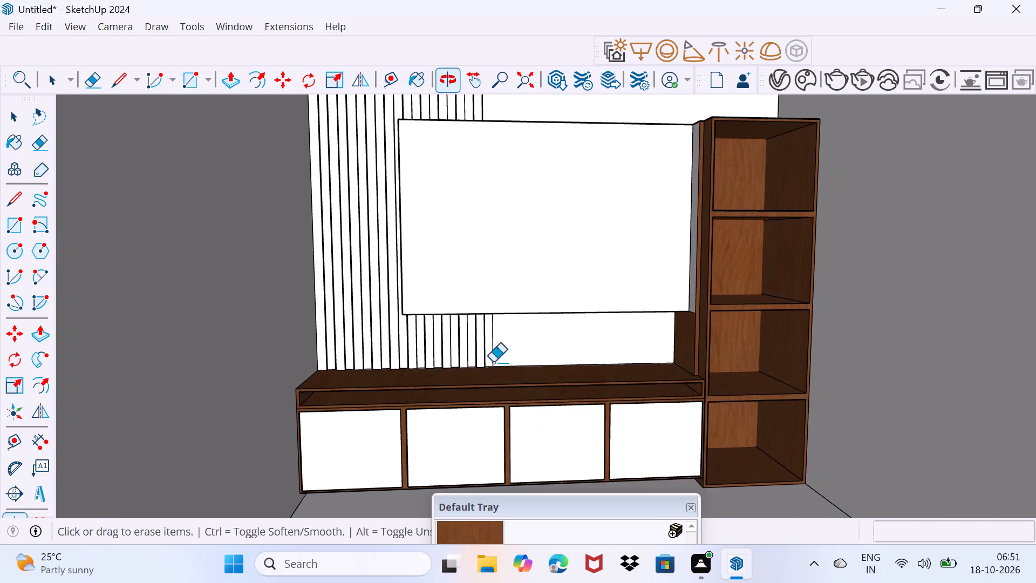
{"action": "scroll", "coordinate": [488, 374], "scroll_direction": "up", "scroll_amount": 4}
{"action": "left_click", "coordinate": [494, 329]}
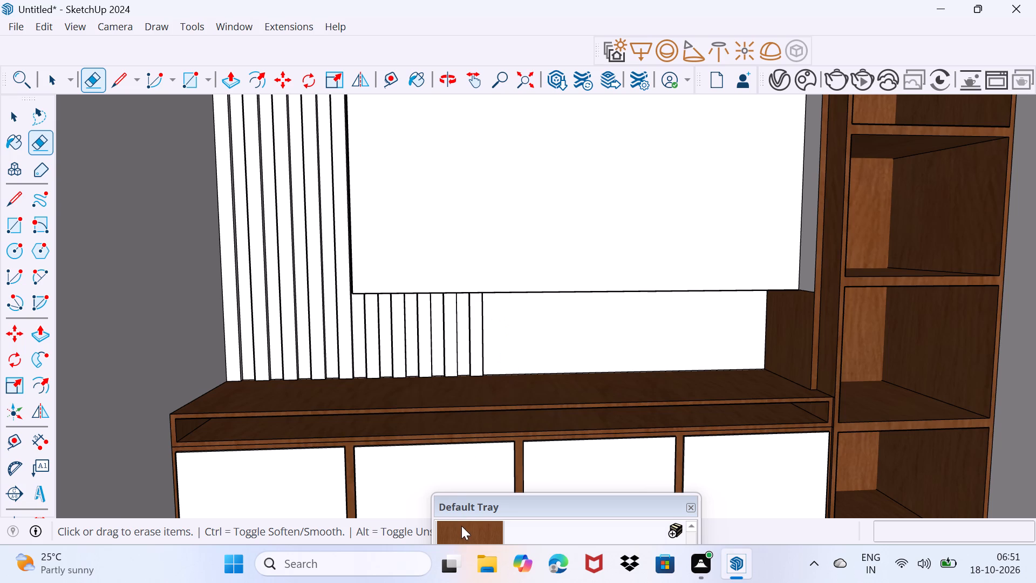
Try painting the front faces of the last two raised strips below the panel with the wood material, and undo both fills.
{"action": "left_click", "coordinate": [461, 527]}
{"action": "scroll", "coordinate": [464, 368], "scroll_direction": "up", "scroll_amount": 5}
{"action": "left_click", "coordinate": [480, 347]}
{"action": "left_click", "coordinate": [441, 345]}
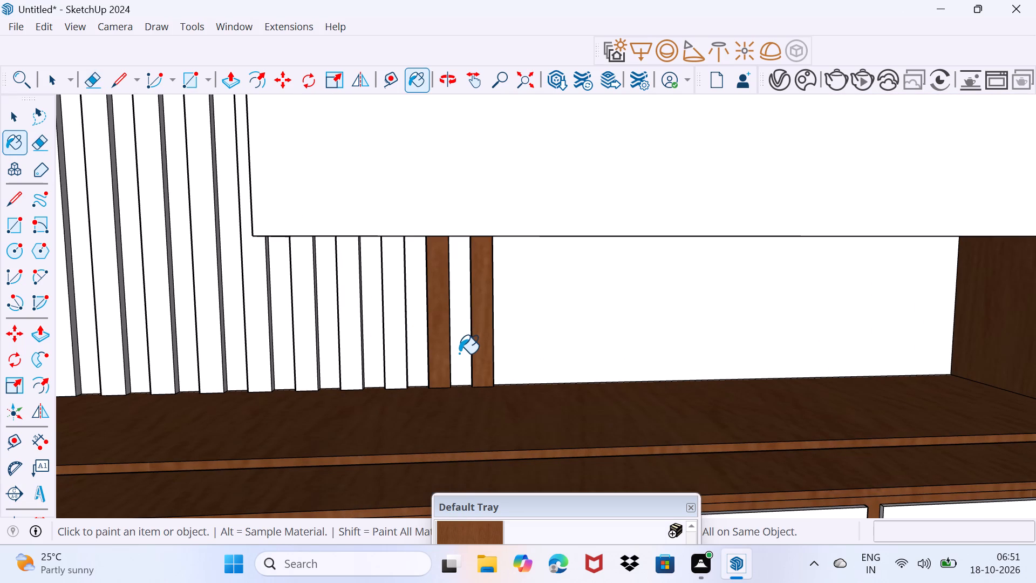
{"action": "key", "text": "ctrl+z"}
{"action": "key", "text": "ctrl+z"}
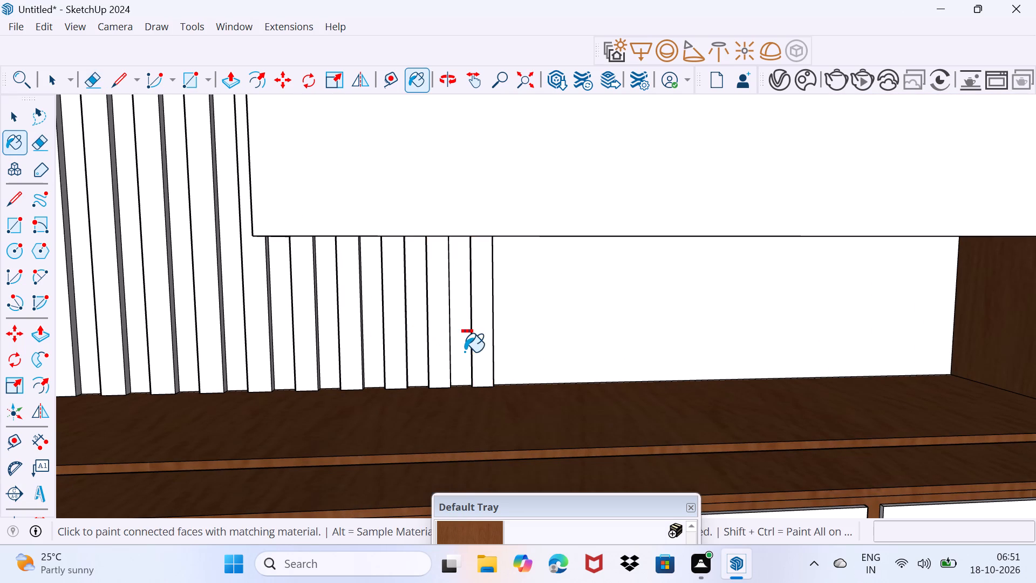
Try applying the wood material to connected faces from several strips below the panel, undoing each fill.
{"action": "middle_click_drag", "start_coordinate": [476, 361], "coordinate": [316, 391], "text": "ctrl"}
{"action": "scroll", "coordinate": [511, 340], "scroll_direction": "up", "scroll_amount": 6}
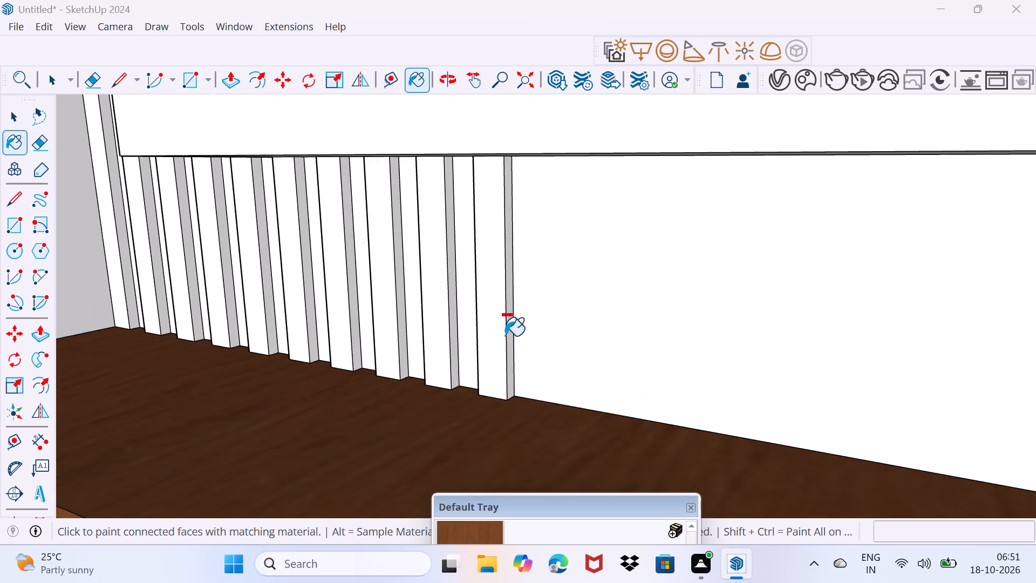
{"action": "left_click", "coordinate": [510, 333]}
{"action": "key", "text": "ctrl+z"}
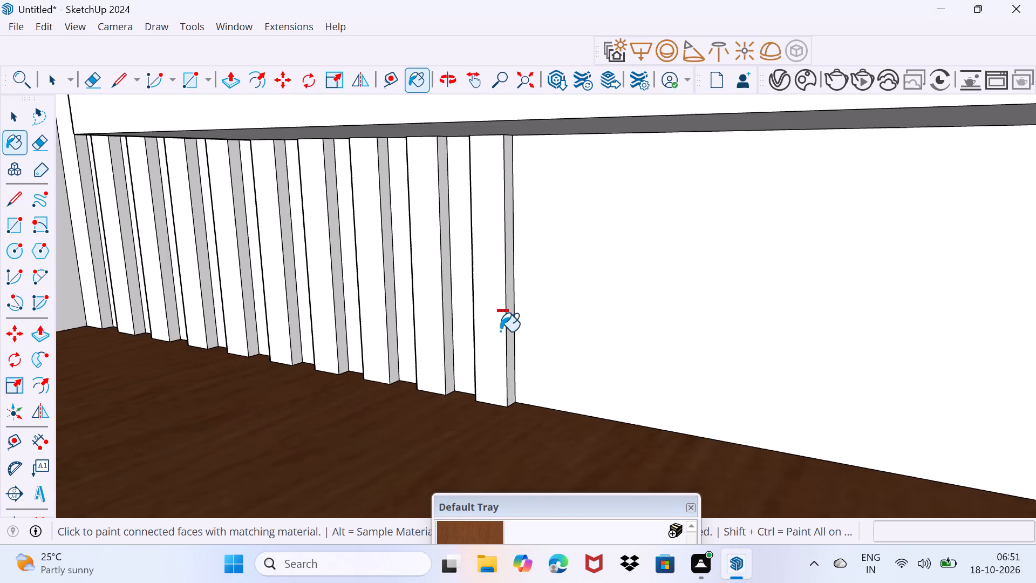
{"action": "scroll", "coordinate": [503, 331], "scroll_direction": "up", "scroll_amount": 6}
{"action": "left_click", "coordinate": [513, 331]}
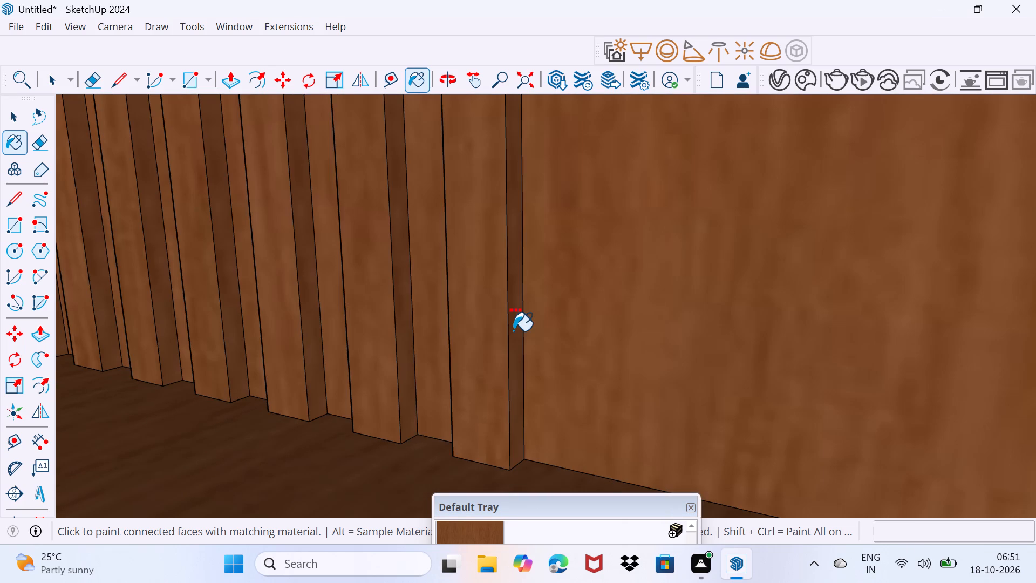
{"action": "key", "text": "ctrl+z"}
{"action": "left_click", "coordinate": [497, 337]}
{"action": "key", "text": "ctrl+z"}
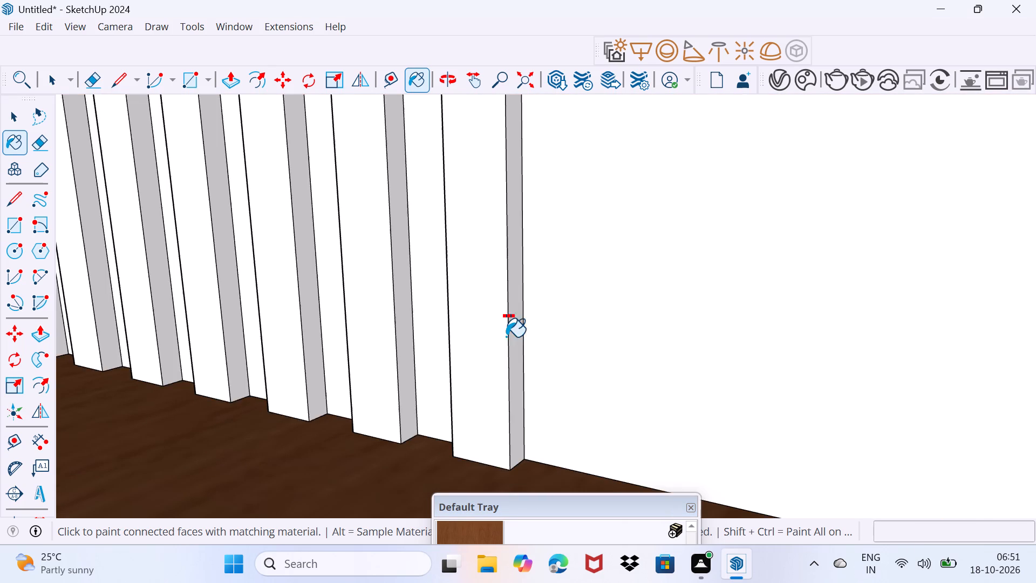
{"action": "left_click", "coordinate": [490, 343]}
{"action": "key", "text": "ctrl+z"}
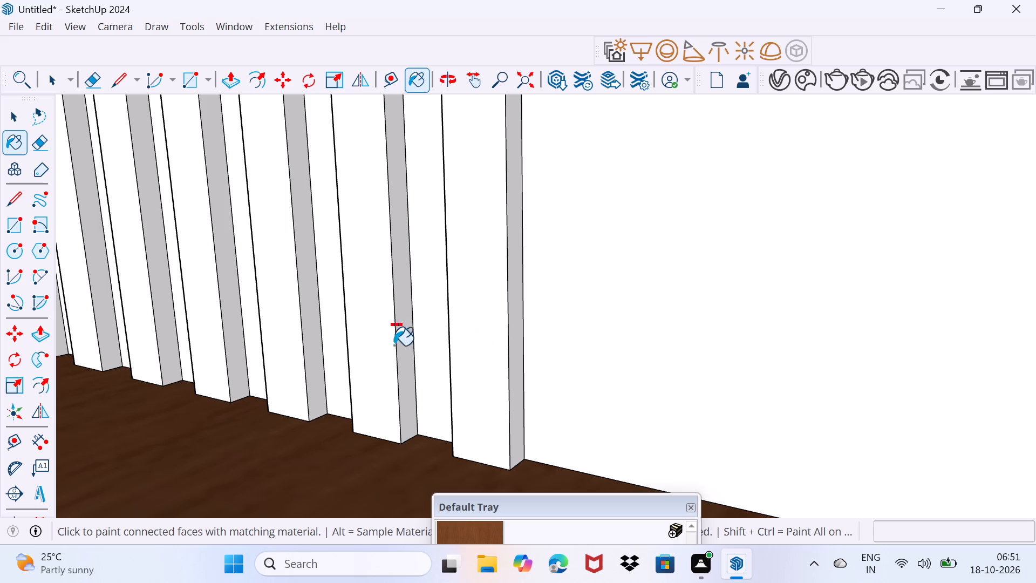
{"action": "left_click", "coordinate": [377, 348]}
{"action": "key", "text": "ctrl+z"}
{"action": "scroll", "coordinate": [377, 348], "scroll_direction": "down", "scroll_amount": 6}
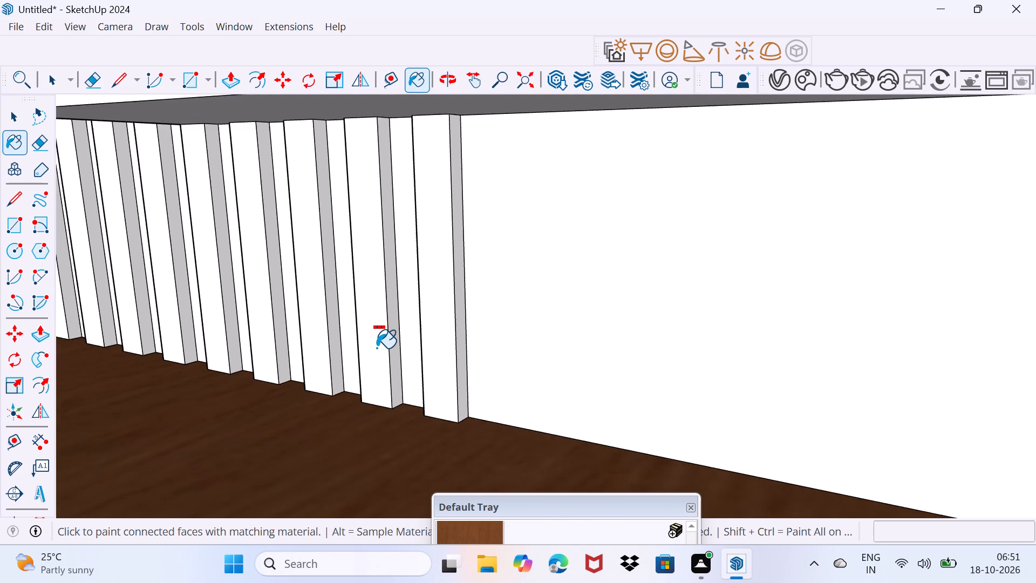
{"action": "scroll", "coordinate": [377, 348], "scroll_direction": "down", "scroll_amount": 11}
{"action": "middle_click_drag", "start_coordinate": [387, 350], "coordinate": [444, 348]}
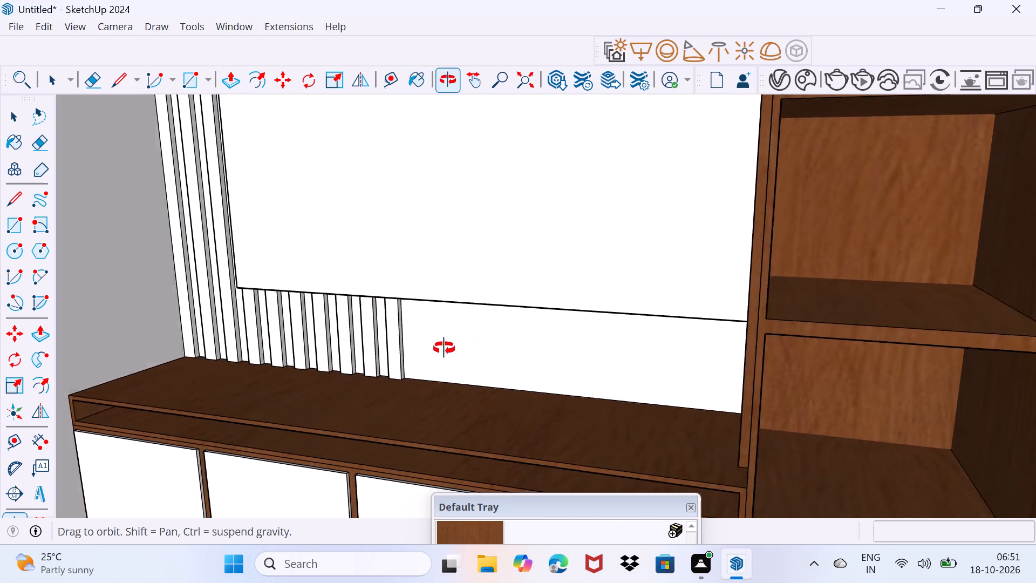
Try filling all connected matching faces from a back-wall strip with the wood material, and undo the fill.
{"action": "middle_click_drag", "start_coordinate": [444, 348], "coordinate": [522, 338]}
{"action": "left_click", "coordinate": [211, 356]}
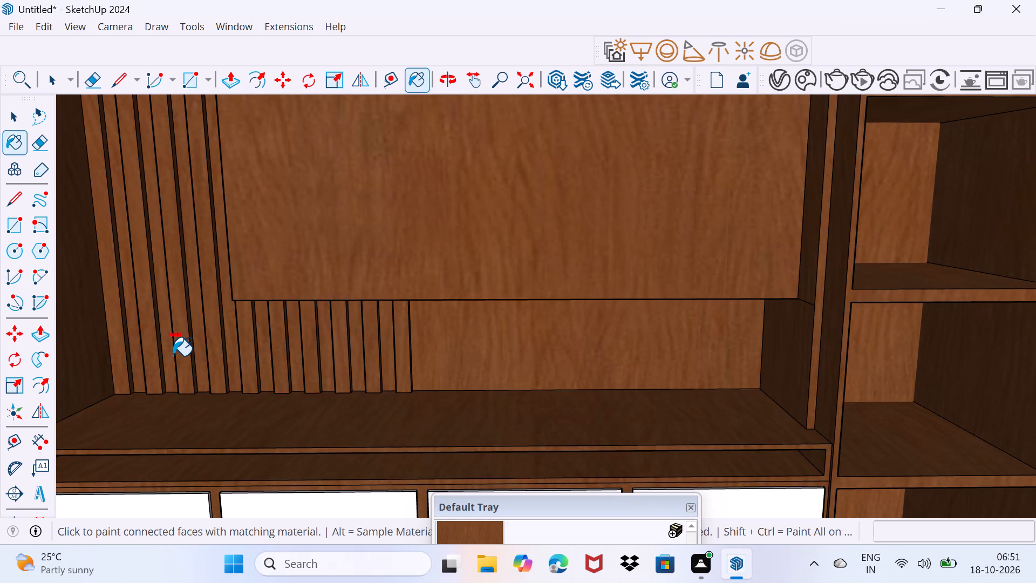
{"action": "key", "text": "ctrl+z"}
Draw a three-line outline on the wall's top face behind the strips, from the inner corner (about 2 7/16" deep) to the inner edge past the last strip.
{"action": "scroll", "coordinate": [175, 362], "scroll_direction": "down", "scroll_amount": 13}
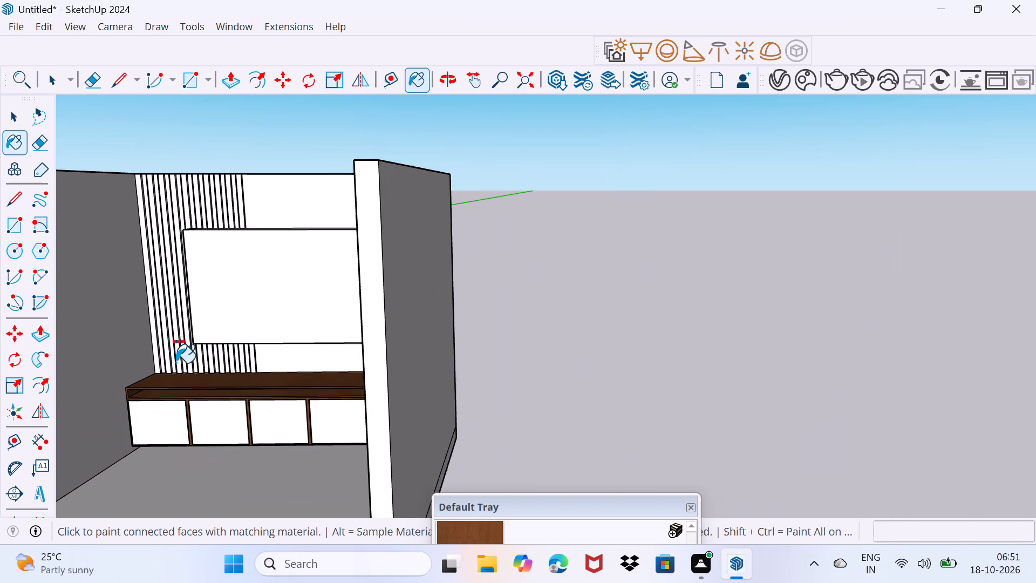
{"action": "scroll", "coordinate": [187, 311], "scroll_direction": "up", "scroll_amount": 1}
{"action": "middle_click_drag", "start_coordinate": [213, 232], "coordinate": [260, 377]}
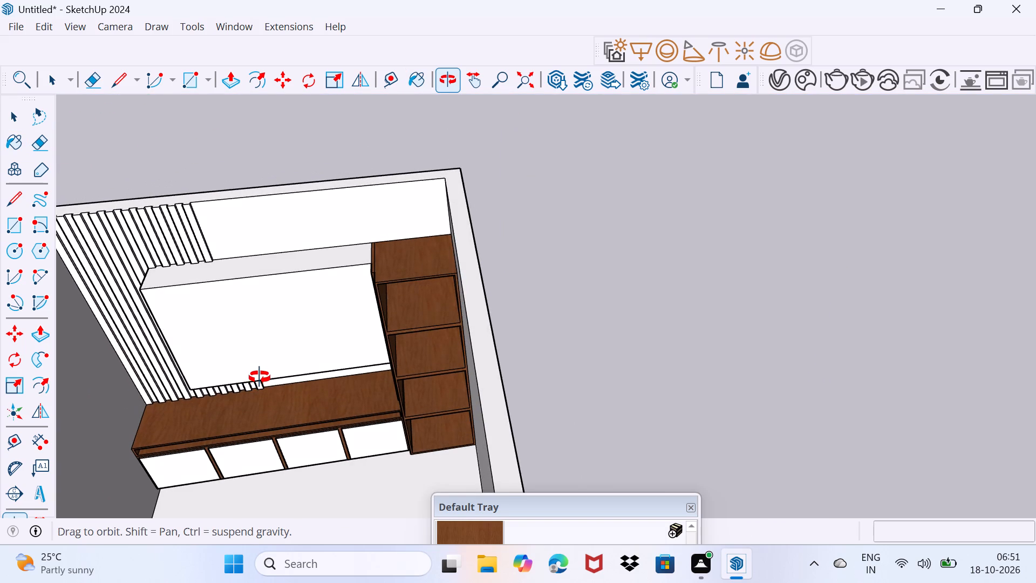
{"action": "middle_click_drag", "start_coordinate": [260, 377], "coordinate": [319, 382]}
{"action": "key", "text": "space"}
{"action": "key", "text": "space"}
{"action": "key", "text": "space"}
{"action": "key", "text": "space"}
{"action": "key", "text": "space"}
{"action": "key", "text": "space"}
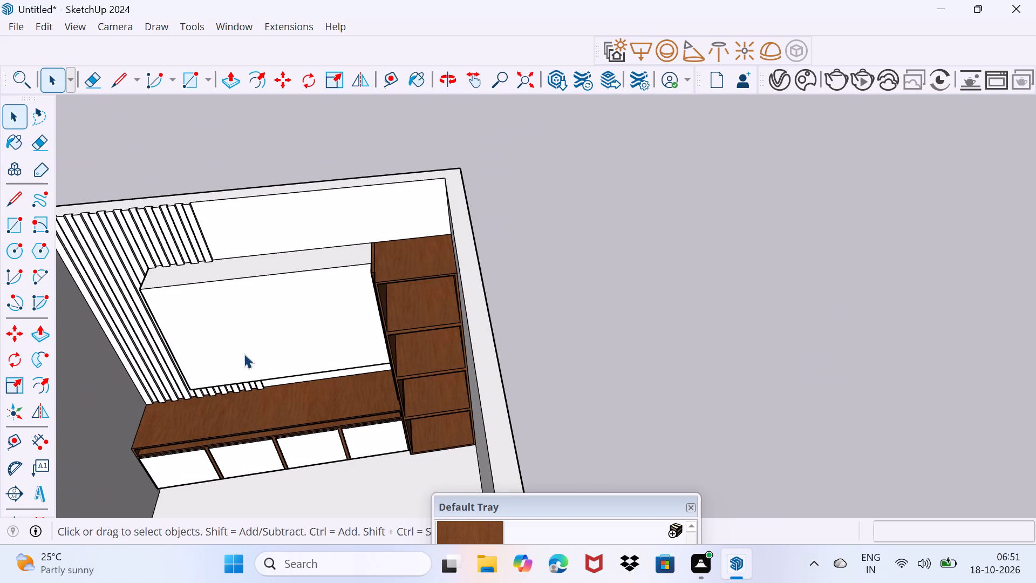
{"action": "key", "text": "Escape"}
{"action": "scroll", "coordinate": [221, 351], "scroll_direction": "down", "scroll_amount": 4}
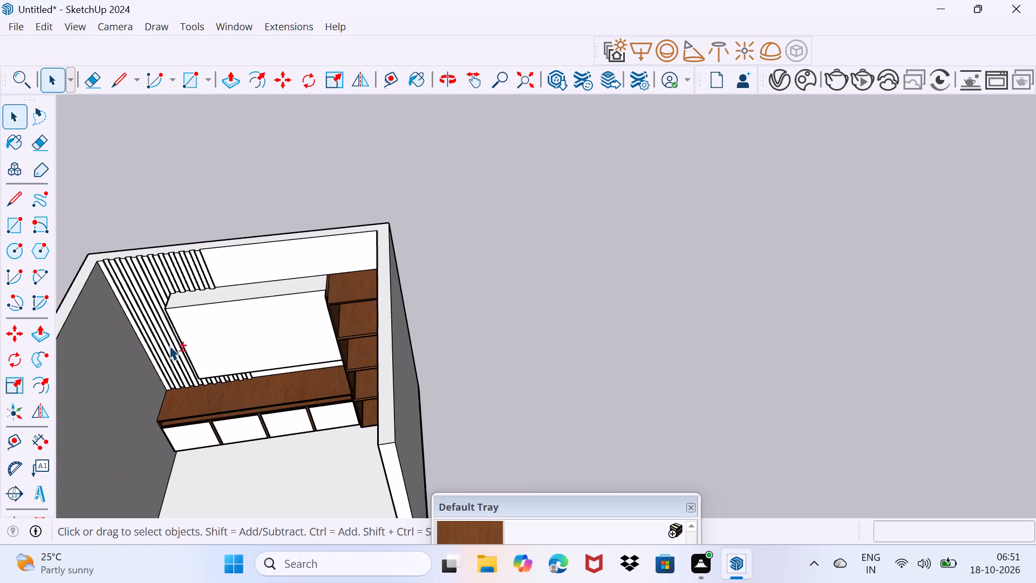
{"action": "middle_click_drag", "start_coordinate": [169, 345], "coordinate": [336, 445], "text": "shift"}
{"action": "scroll", "coordinate": [269, 357], "scroll_direction": "up", "scroll_amount": 5}
{"action": "scroll", "coordinate": [305, 390], "scroll_direction": "up", "scroll_amount": 4}
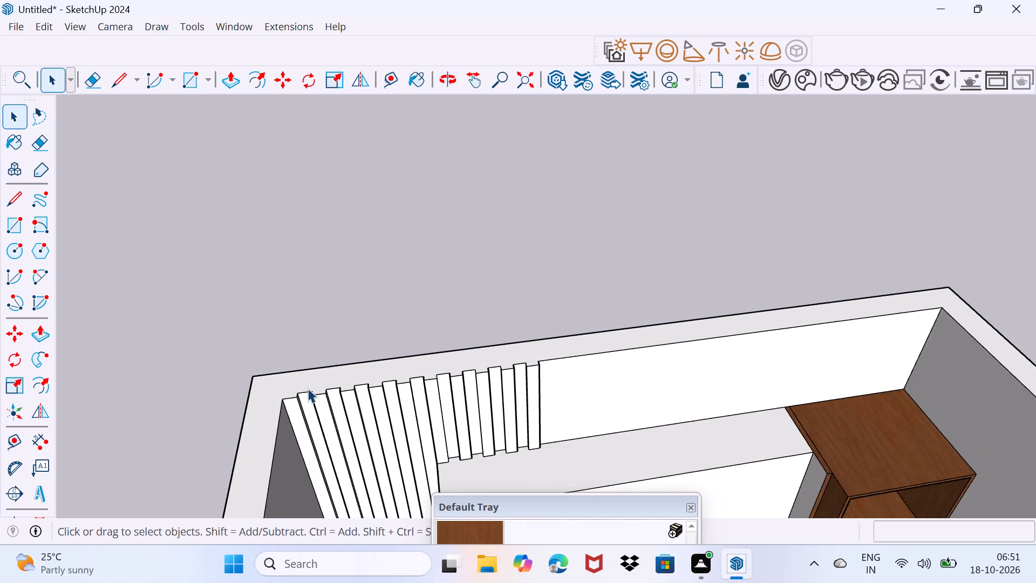
{"action": "scroll", "coordinate": [308, 388], "scroll_direction": "up", "scroll_amount": 9}
{"action": "middle_click_drag", "start_coordinate": [306, 387], "coordinate": [333, 417]}
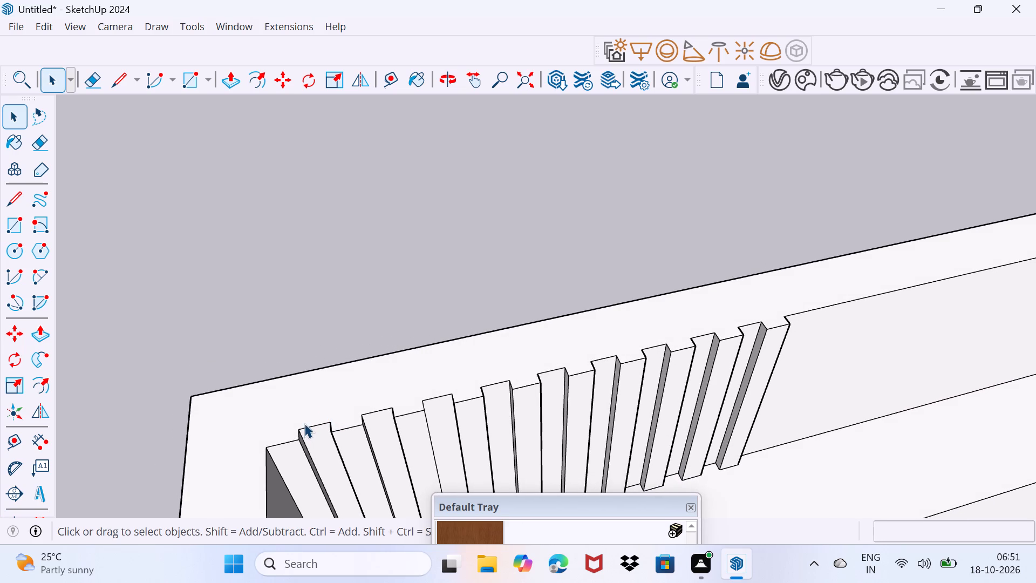
{"action": "key", "text": "l"}
{"action": "left_click", "coordinate": [267, 445]}
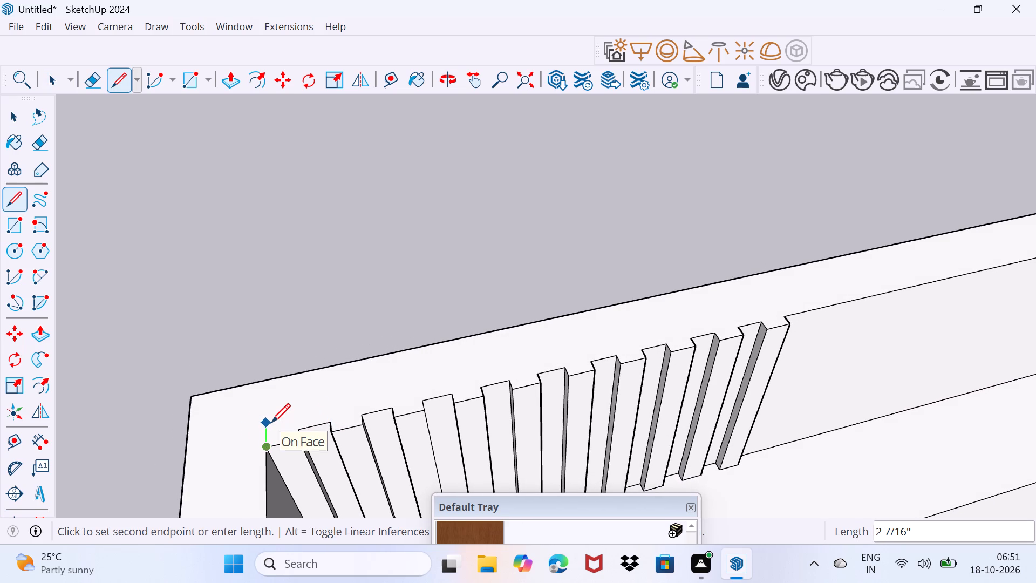
{"action": "left_click", "coordinate": [271, 422]}
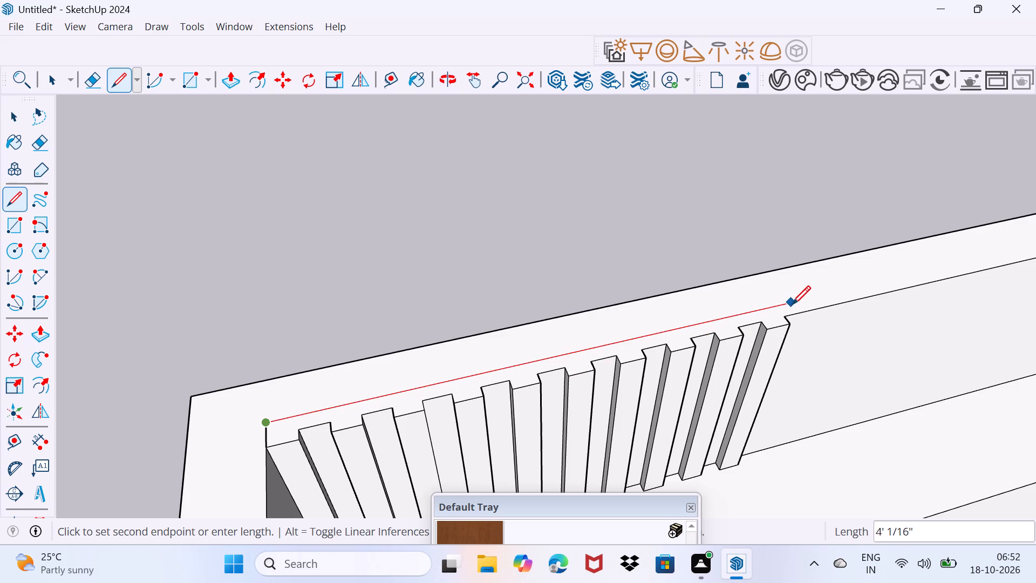
{"action": "left_click", "coordinate": [812, 300]}
{"action": "left_click", "coordinate": [816, 311]}
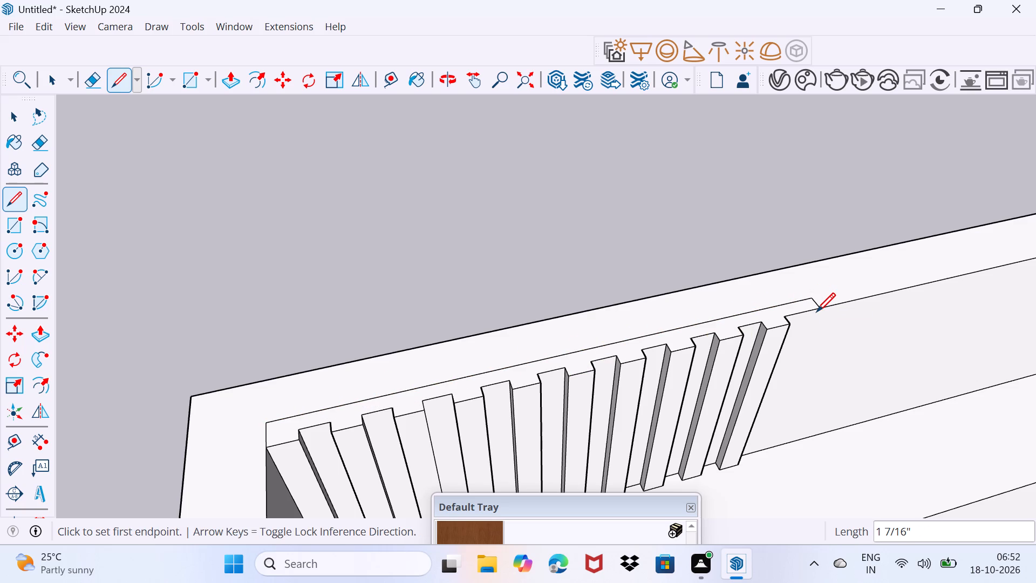
{"action": "key", "text": "space"}
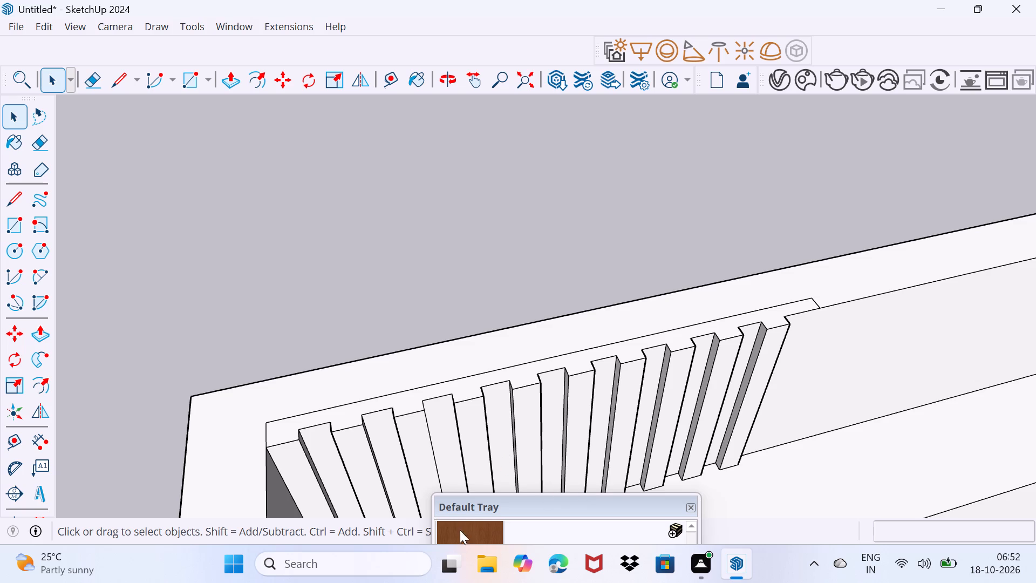
Paint the front faces of the five full-height raised strips beside the projecting panel with the wood material.
{"action": "left_click", "coordinate": [465, 539]}
{"action": "left_click", "coordinate": [451, 458]}
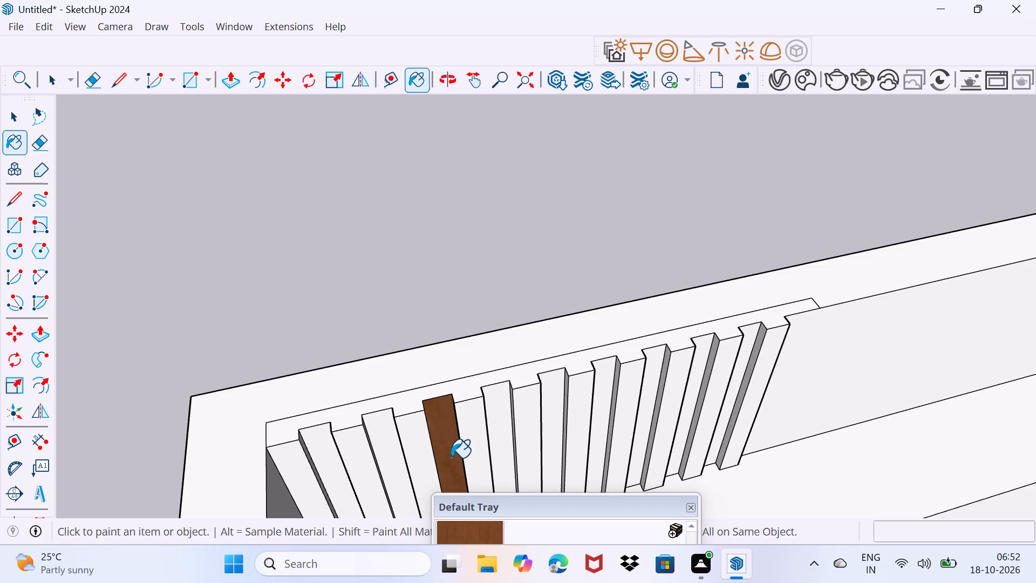
{"action": "key", "text": "ctrl+z"}
{"action": "scroll", "coordinate": [454, 442], "scroll_direction": "down", "scroll_amount": 5}
{"action": "middle_click_drag", "start_coordinate": [451, 457], "coordinate": [432, 368]}
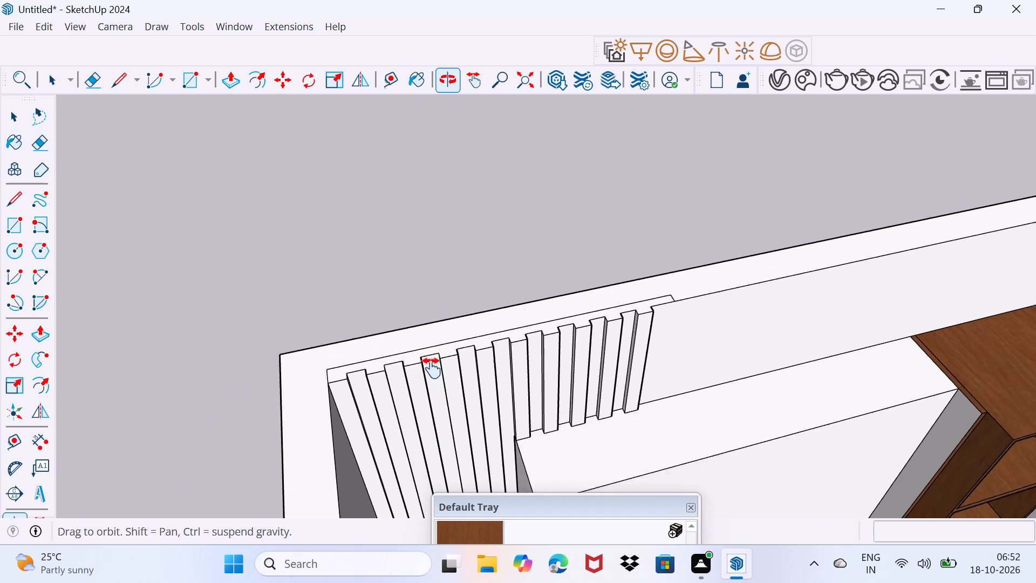
{"action": "middle_click_drag", "start_coordinate": [432, 368], "coordinate": [395, 185]}
{"action": "scroll", "coordinate": [346, 311], "scroll_direction": "up", "scroll_amount": 4}
{"action": "left_click", "coordinate": [338, 293]}
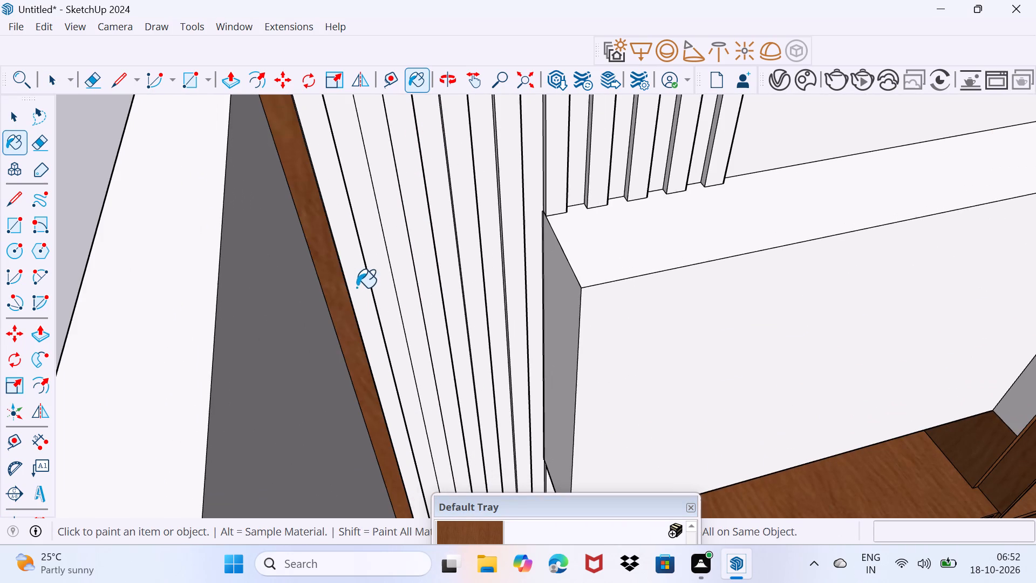
{"action": "left_click", "coordinate": [379, 281]}
{"action": "left_click", "coordinate": [429, 267]}
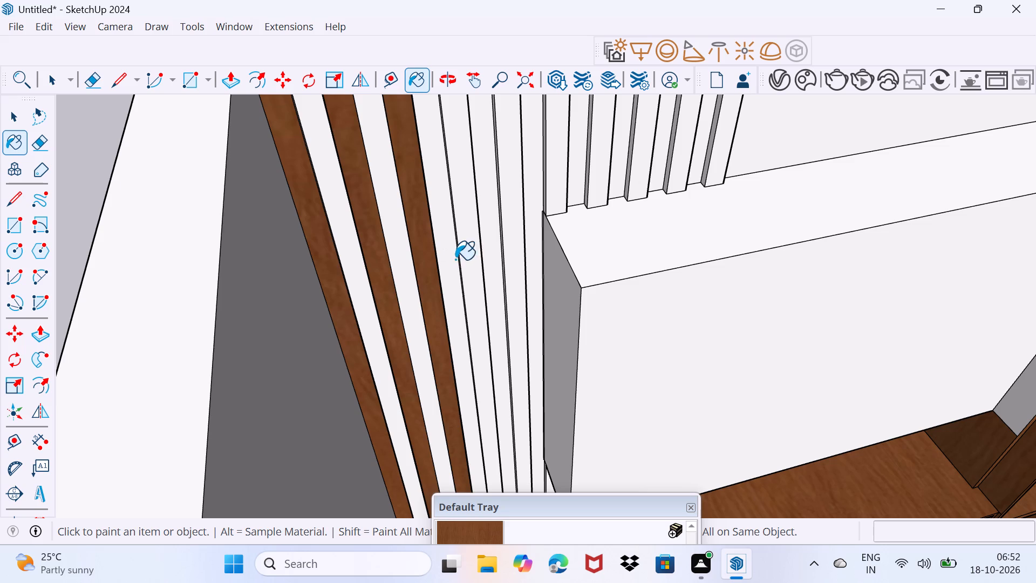
{"action": "left_click", "coordinate": [473, 266]}
{"action": "left_click", "coordinate": [519, 262]}
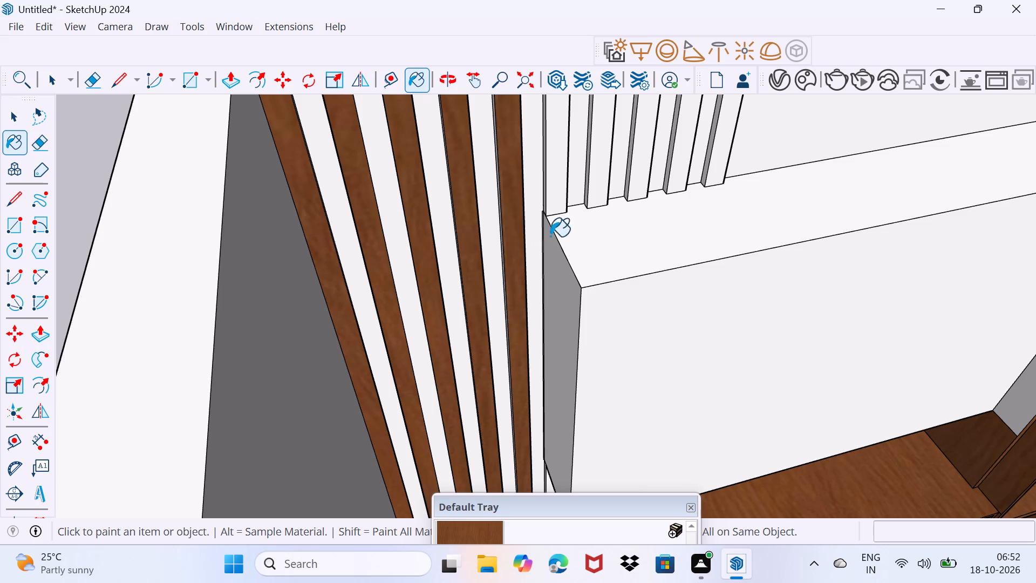
Paint the front faces of the five raised strips above the projecting panel with the same wood material.
{"action": "left_click", "coordinate": [558, 201]}
{"action": "left_click", "coordinate": [602, 185]}
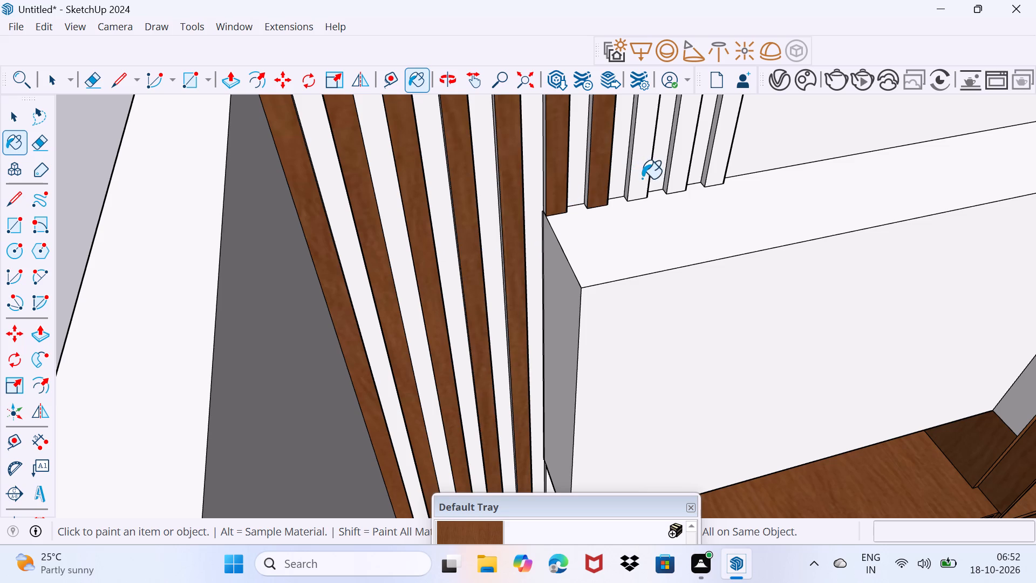
{"action": "left_click", "coordinate": [642, 179]}
{"action": "left_click", "coordinate": [677, 173]}
{"action": "left_click", "coordinate": [715, 168]}
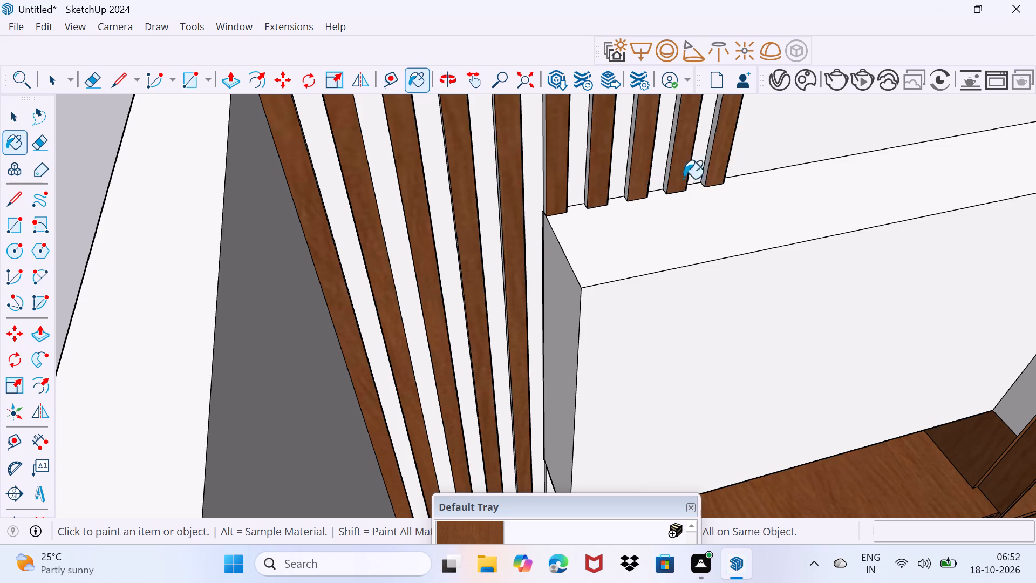
Paint the front faces of the five short raised strips below the projecting panel with the wood material.
{"action": "scroll", "coordinate": [515, 226], "scroll_direction": "down", "scroll_amount": 7}
{"action": "middle_click_drag", "start_coordinate": [536, 384], "coordinate": [472, 303]}
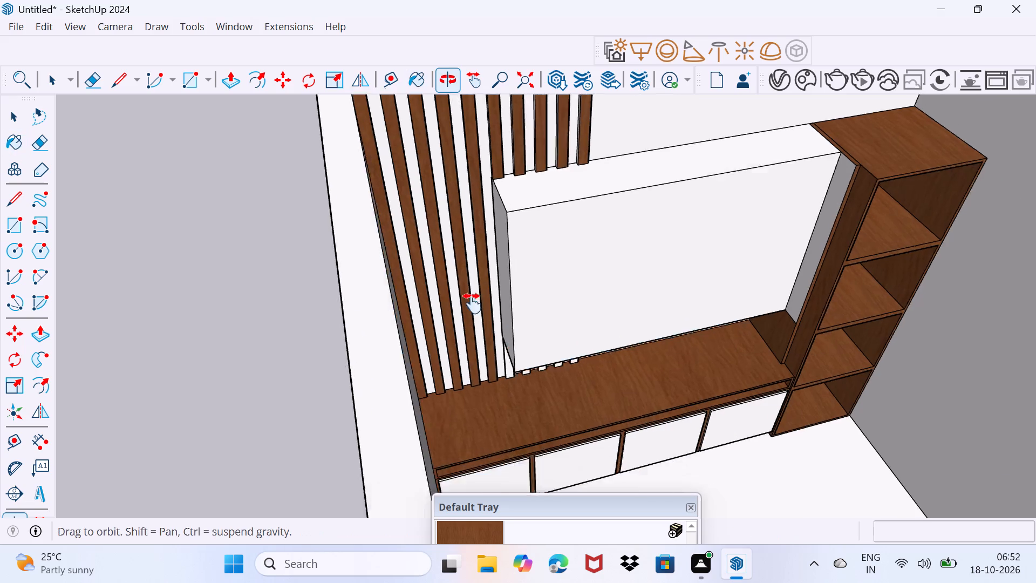
{"action": "middle_click_drag", "start_coordinate": [472, 303], "coordinate": [442, 259]}
{"action": "scroll", "coordinate": [451, 316], "scroll_direction": "up", "scroll_amount": 10}
{"action": "middle_click_drag", "start_coordinate": [444, 297], "coordinate": [419, 239]}
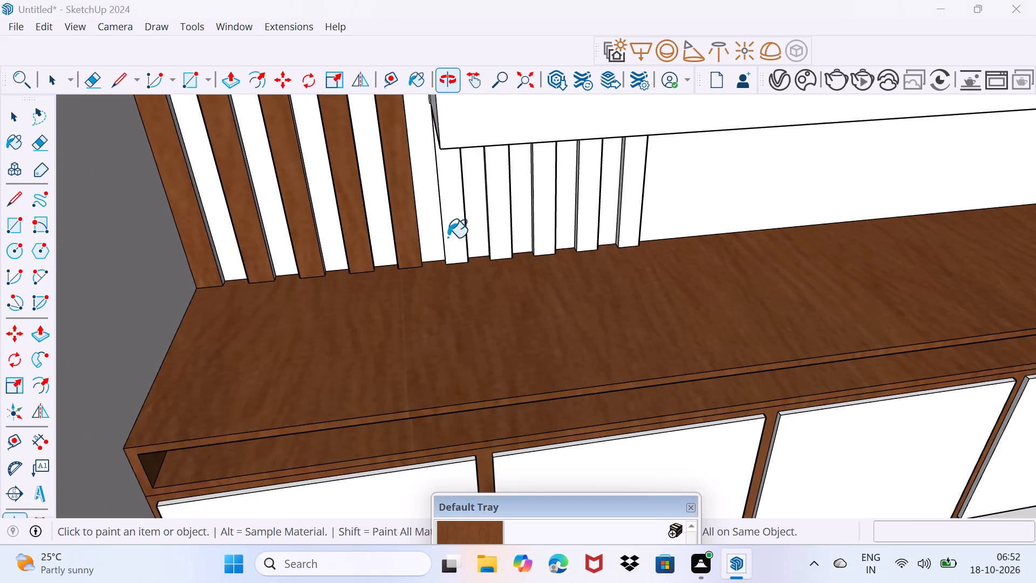
{"action": "left_click", "coordinate": [458, 234]}
{"action": "left_click", "coordinate": [502, 231]}
{"action": "left_click", "coordinate": [539, 233]}
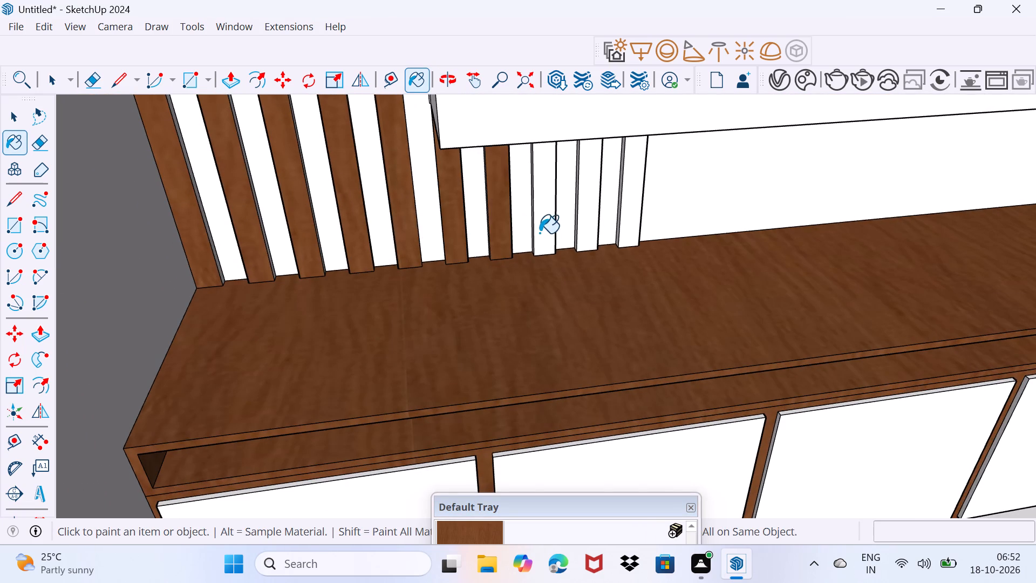
{"action": "left_click", "coordinate": [590, 231]}
{"action": "left_click", "coordinate": [626, 225]}
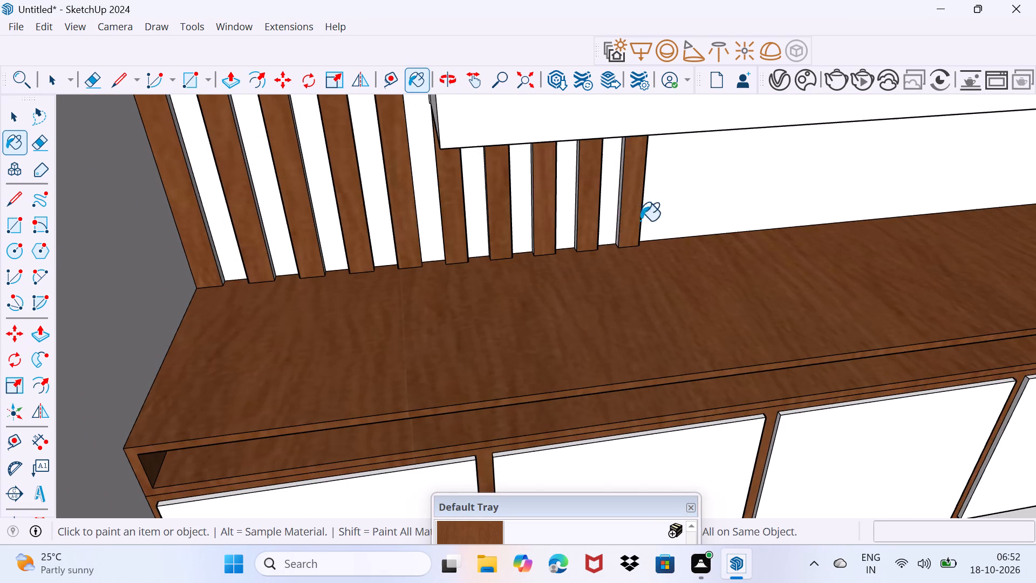
Apply the wood material to the side faces of the five strips below the panel that face the tall shelf unit.
{"action": "middle_click_drag", "start_coordinate": [640, 221], "coordinate": [344, 159]}
{"action": "scroll", "coordinate": [706, 288], "scroll_direction": "up", "scroll_amount": 3}
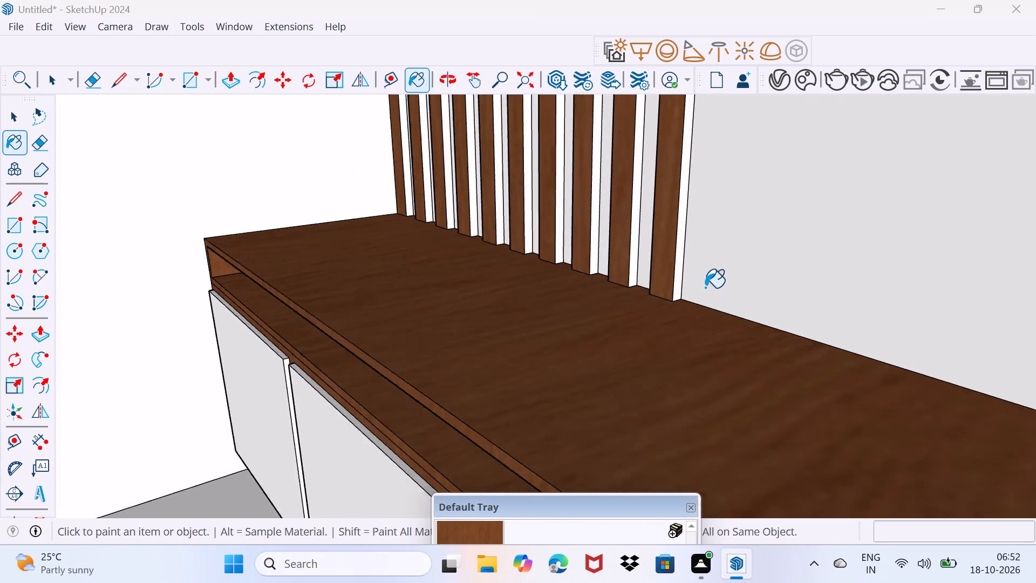
{"action": "scroll", "coordinate": [705, 288], "scroll_direction": "up", "scroll_amount": 4}
{"action": "left_click", "coordinate": [669, 281]}
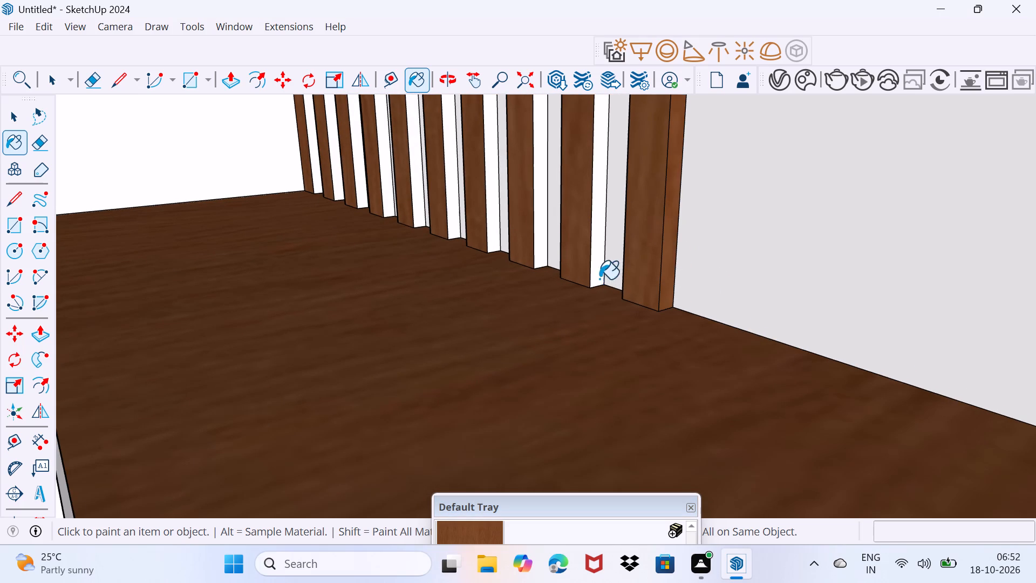
{"action": "left_click", "coordinate": [589, 266]}
{"action": "left_click", "coordinate": [594, 265]}
{"action": "left_click", "coordinate": [535, 248]}
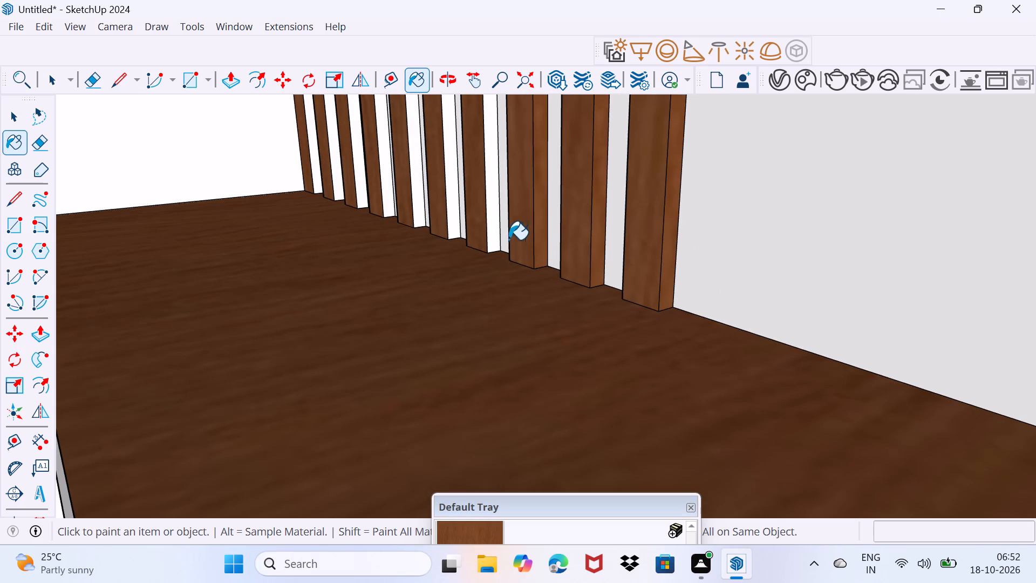
{"action": "left_click", "coordinate": [492, 235]}
{"action": "left_click", "coordinate": [454, 228]}
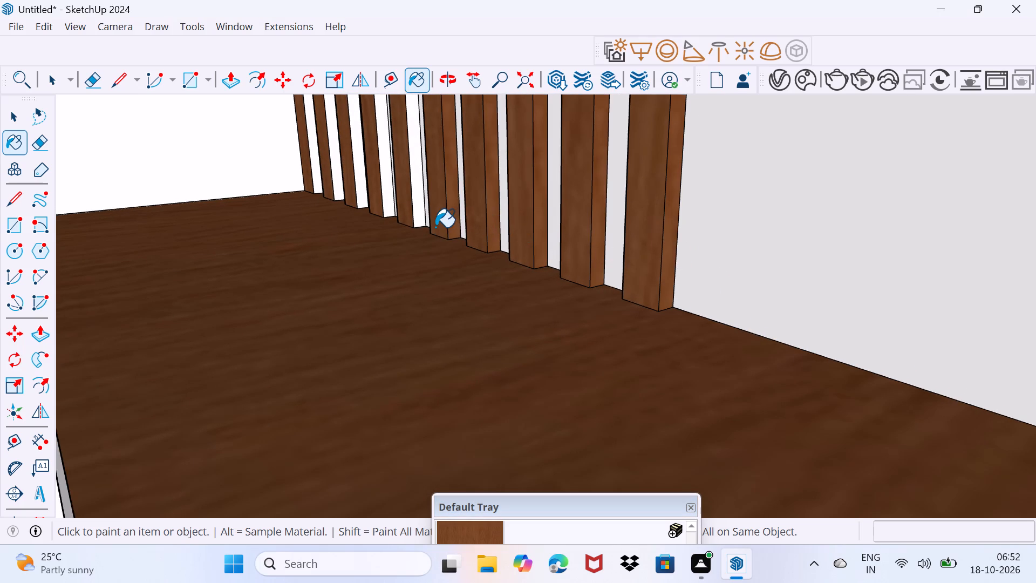
Apply the wood material to the side faces of the five full-height strips that face the tall shelf unit.
{"action": "middle_click_drag", "start_coordinate": [435, 227], "coordinate": [460, 234]}
{"action": "scroll", "coordinate": [438, 236], "scroll_direction": "up", "scroll_amount": 5}
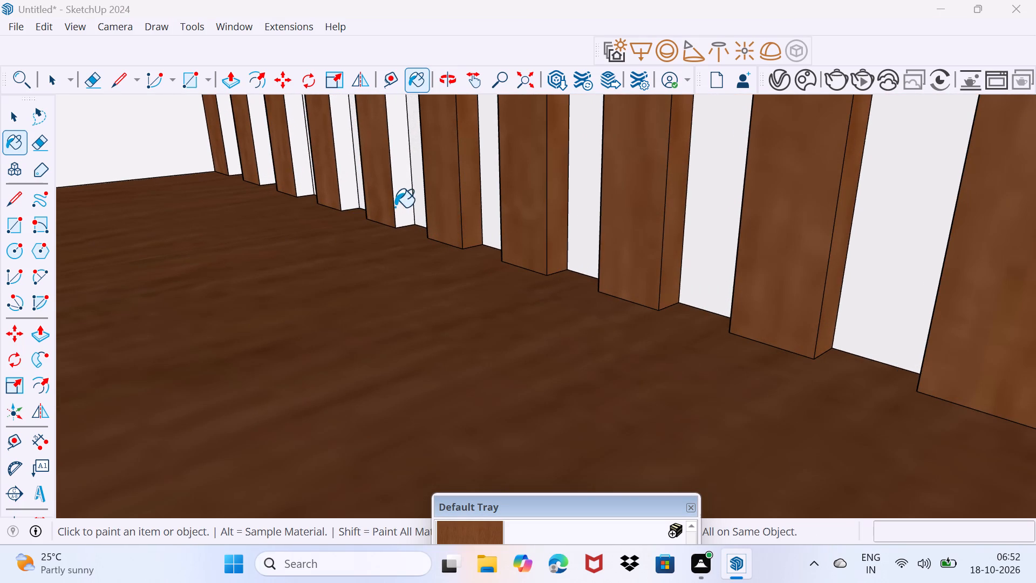
{"action": "left_click", "coordinate": [401, 206]}
{"action": "left_click", "coordinate": [347, 193]}
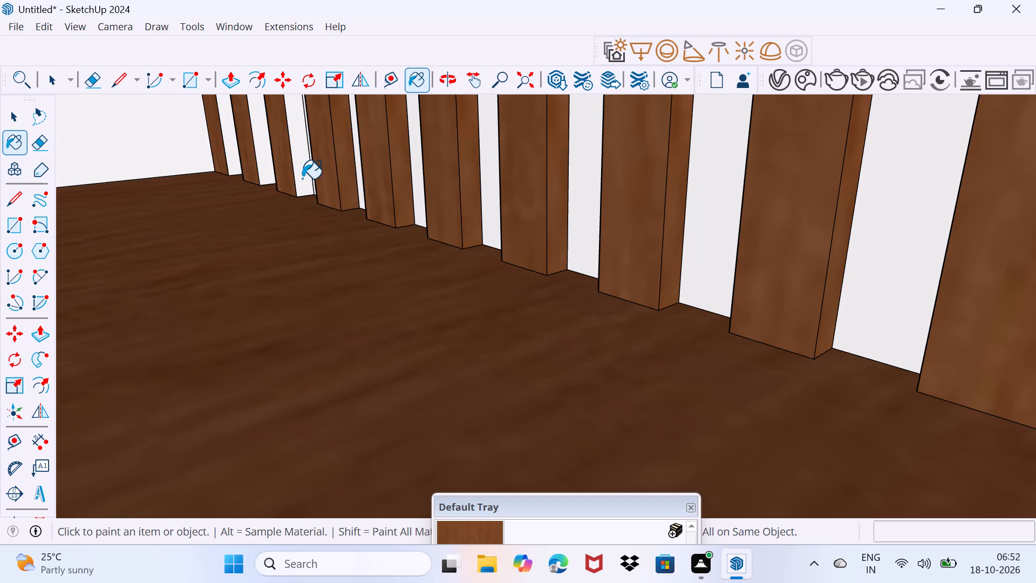
{"action": "left_click", "coordinate": [302, 179]}
{"action": "left_click", "coordinate": [263, 168]}
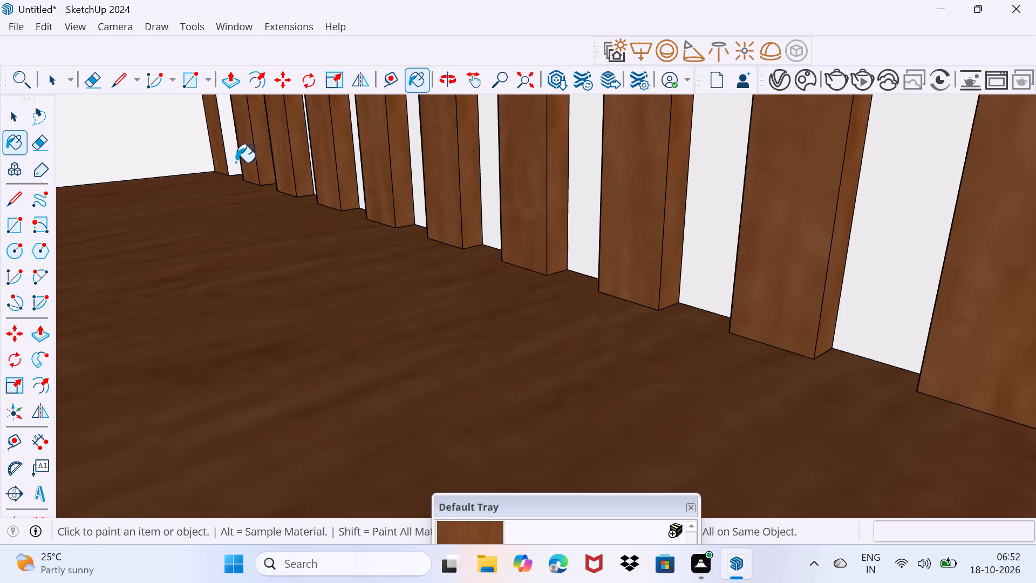
{"action": "left_click", "coordinate": [230, 161]}
Paint the side faces facing away from the tall shelf unit with the wood material on the full-height strips and the strips below the panel.
{"action": "middle_click_drag", "start_coordinate": [241, 195], "coordinate": [668, 202]}
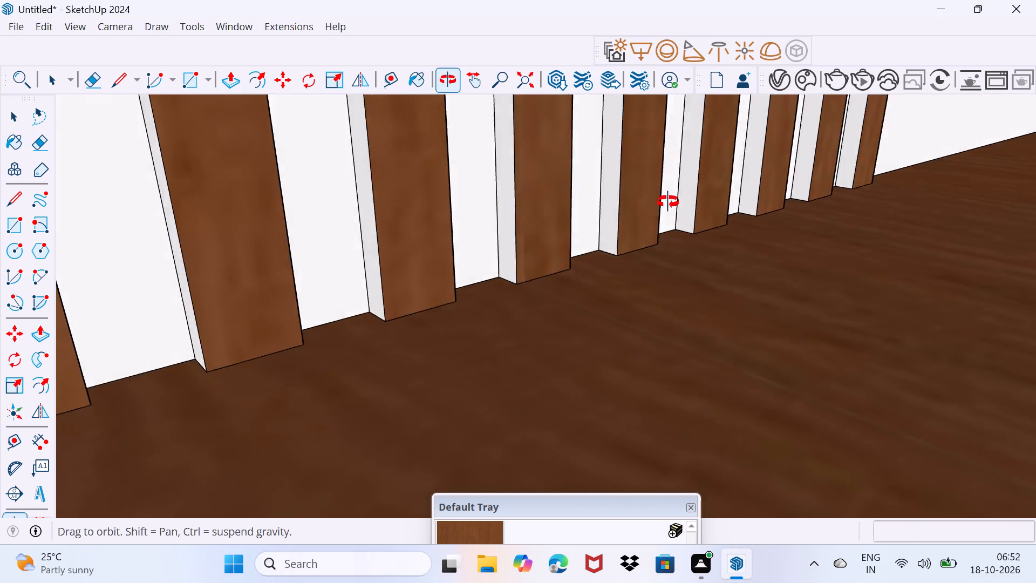
{"action": "middle_click_drag", "start_coordinate": [668, 202], "coordinate": [716, 185]}
{"action": "left_click", "coordinate": [73, 407]}
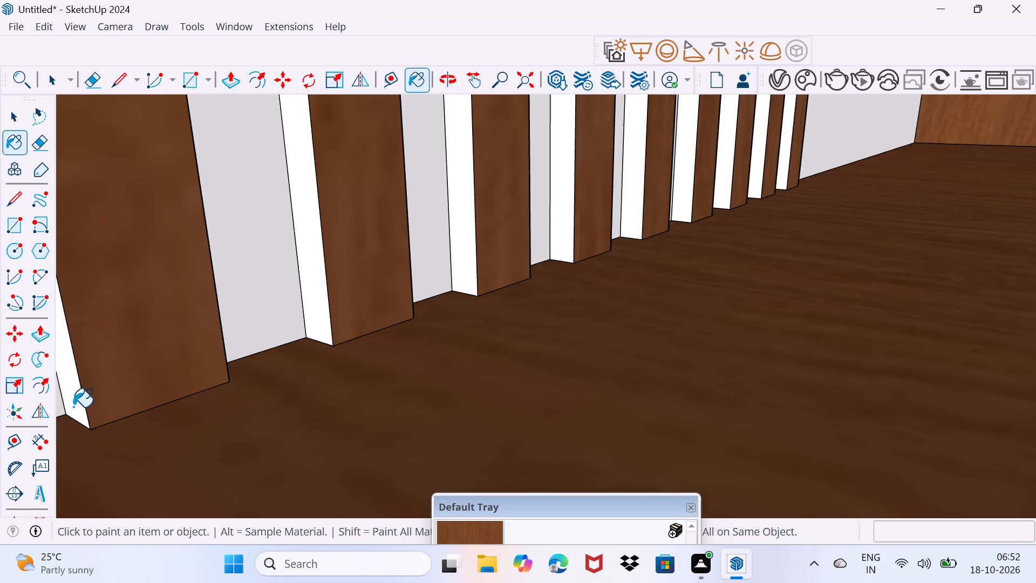
{"action": "left_click", "coordinate": [333, 302]}
{"action": "left_click", "coordinate": [312, 307]}
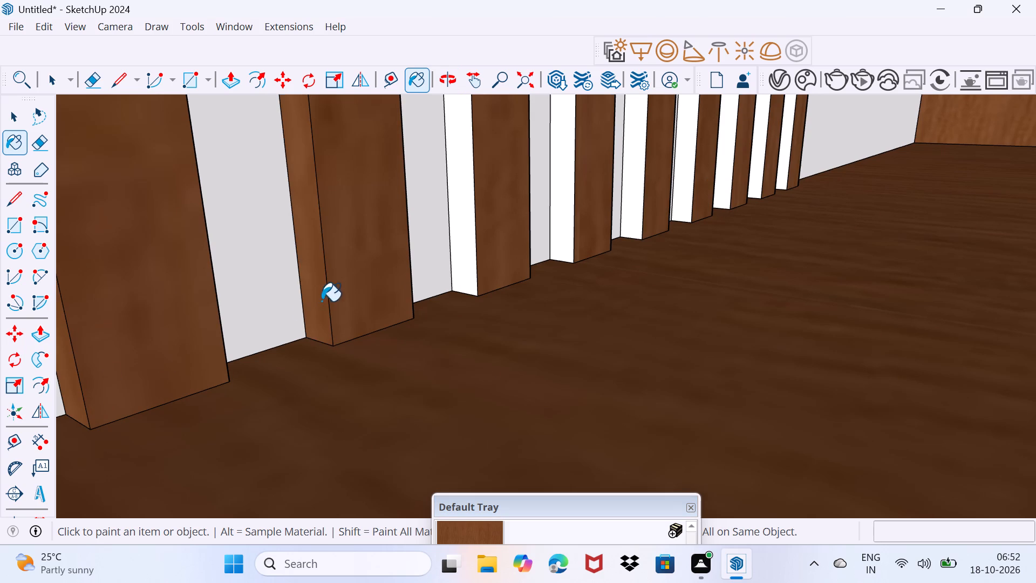
{"action": "left_click", "coordinate": [471, 238]}
{"action": "left_click", "coordinate": [565, 213]}
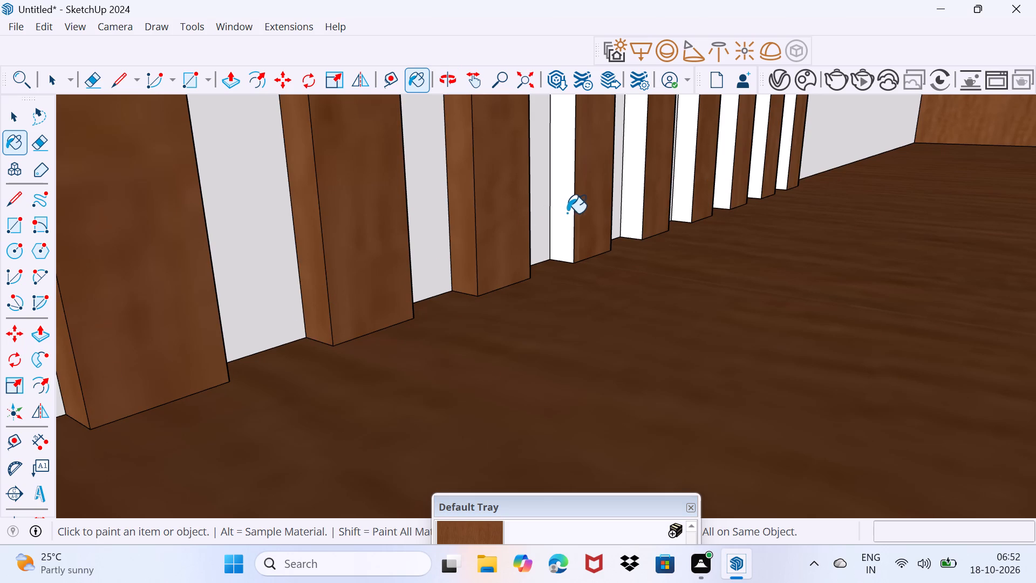
{"action": "left_click", "coordinate": [642, 193]}
{"action": "left_click", "coordinate": [689, 178]}
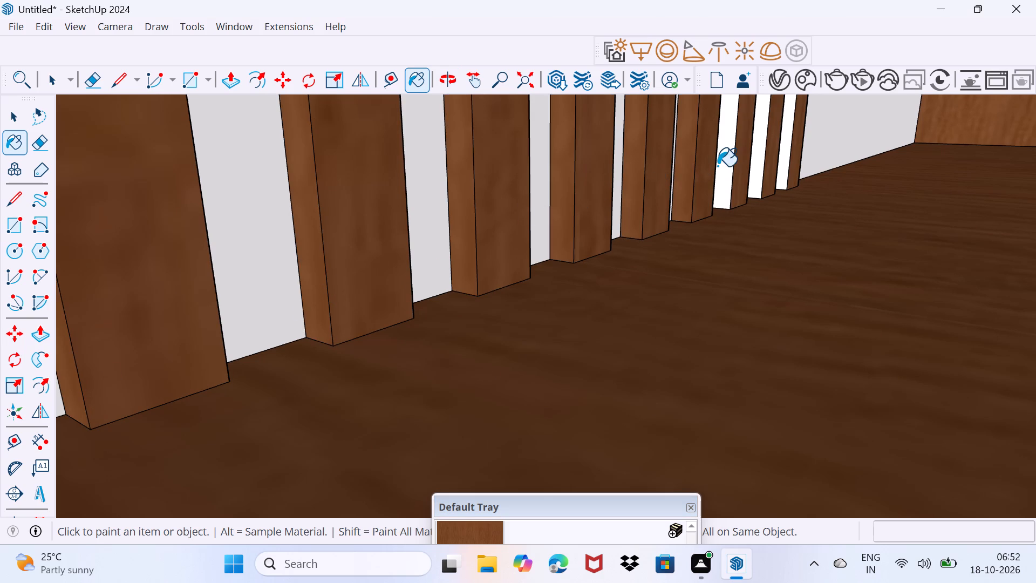
{"action": "left_click", "coordinate": [728, 165]}
{"action": "left_click", "coordinate": [764, 150]}
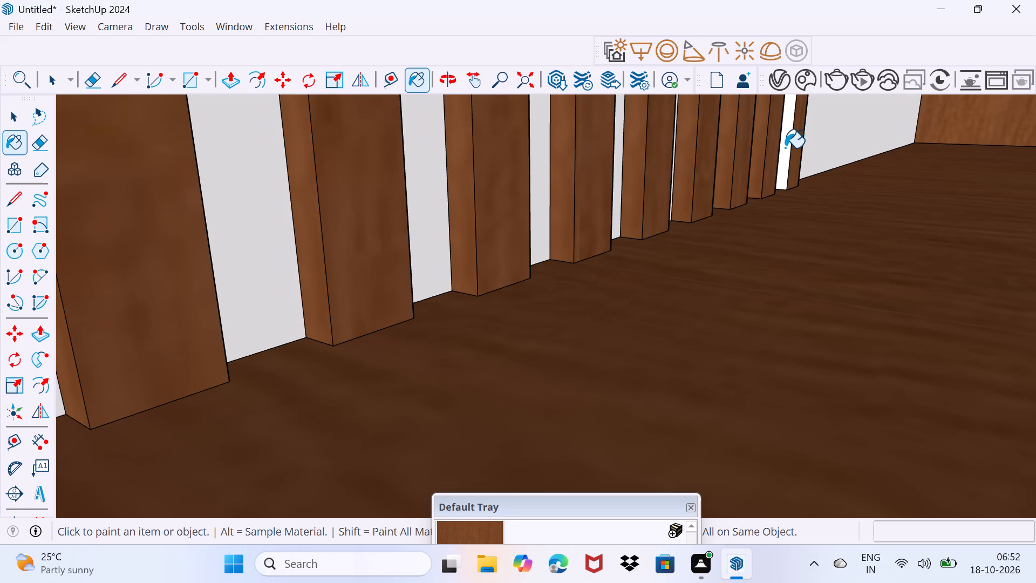
{"action": "left_click", "coordinate": [785, 148]}
Apply the wood material to the side faces of the five strips above the projecting panel that face the tall shelf unit.
{"action": "scroll", "coordinate": [762, 165], "scroll_direction": "down", "scroll_amount": 4}
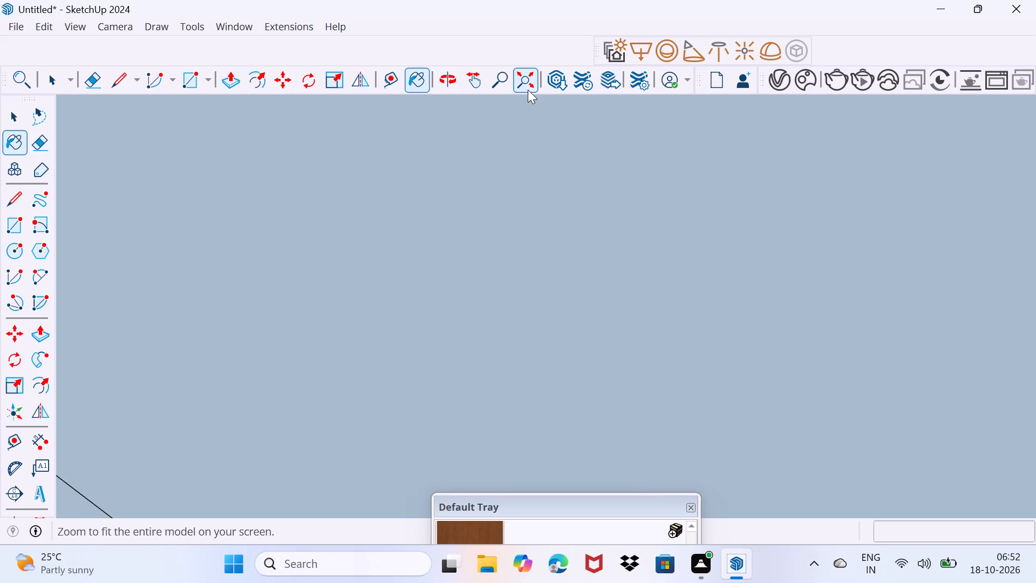
{"action": "left_click", "coordinate": [526, 86]}
{"action": "middle_click_drag", "start_coordinate": [765, 205], "coordinate": [379, 295]}
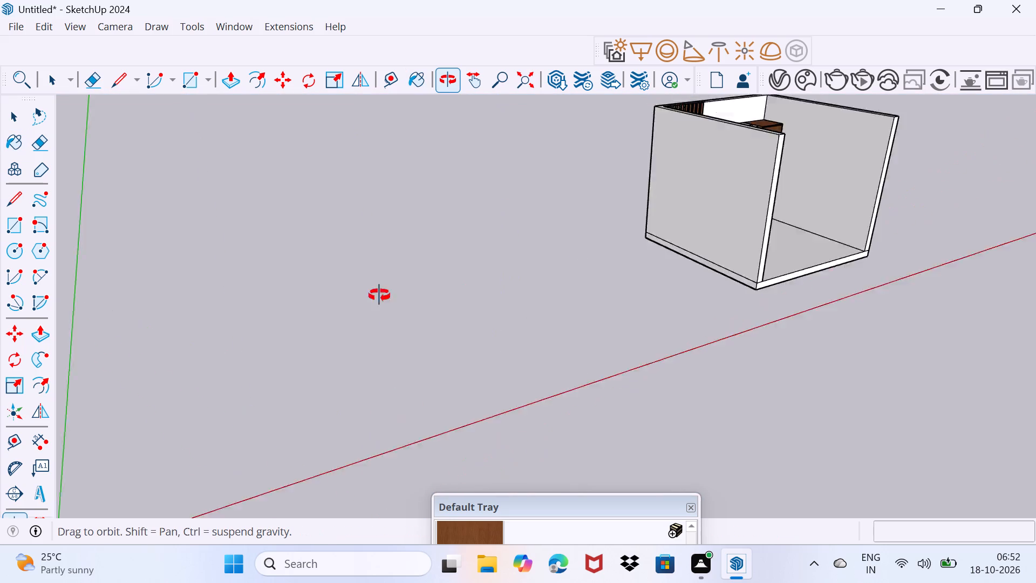
{"action": "middle_click_drag", "start_coordinate": [379, 295], "coordinate": [325, 293]}
{"action": "scroll", "coordinate": [551, 218], "scroll_direction": "up", "scroll_amount": 2}
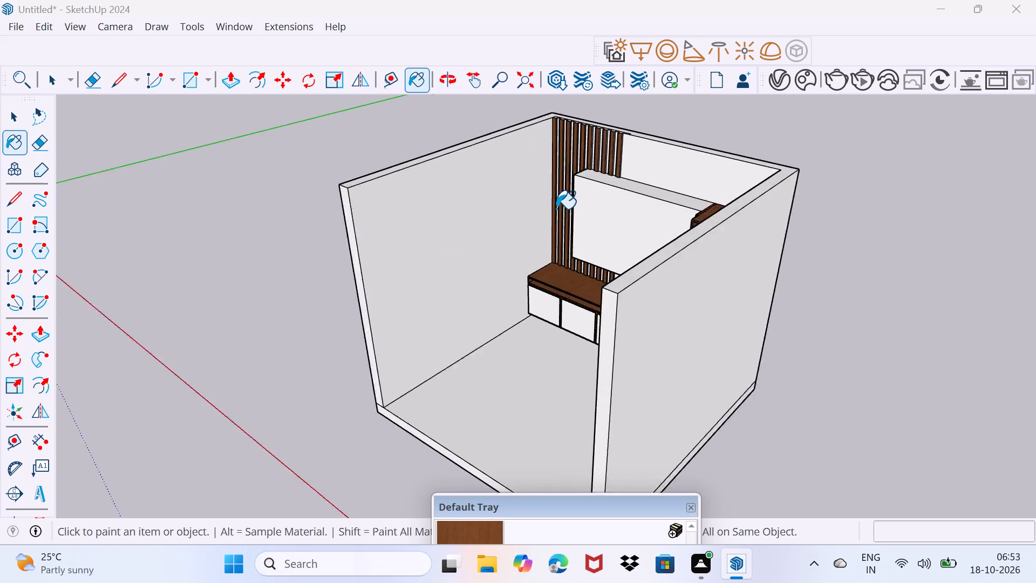
{"action": "scroll", "coordinate": [556, 209], "scroll_direction": "up", "scroll_amount": 8}
{"action": "middle_click_drag", "start_coordinate": [643, 159], "coordinate": [630, 168]}
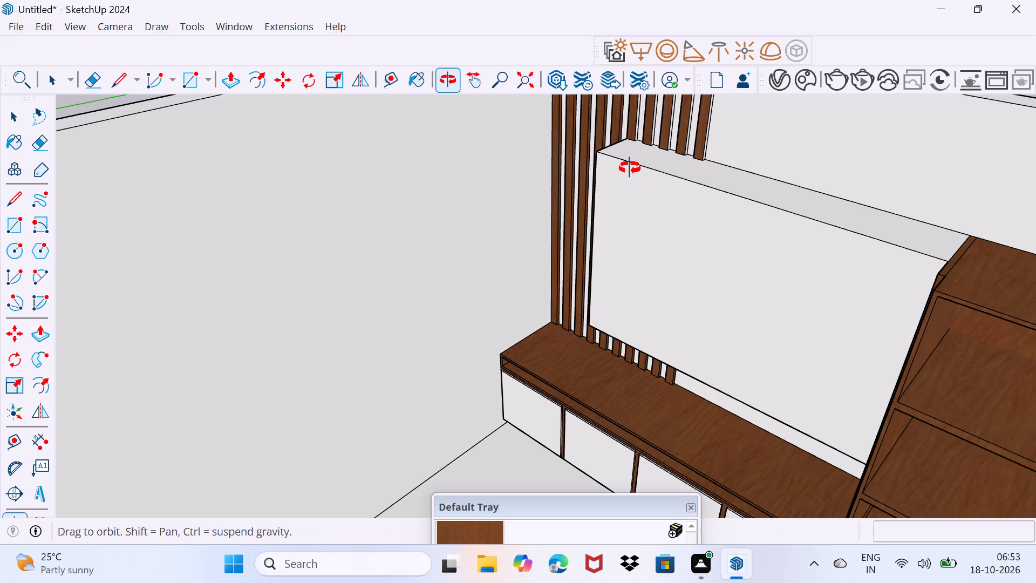
{"action": "middle_click_drag", "start_coordinate": [630, 168], "coordinate": [468, 388]}
{"action": "scroll", "coordinate": [532, 357], "scroll_direction": "up", "scroll_amount": 7}
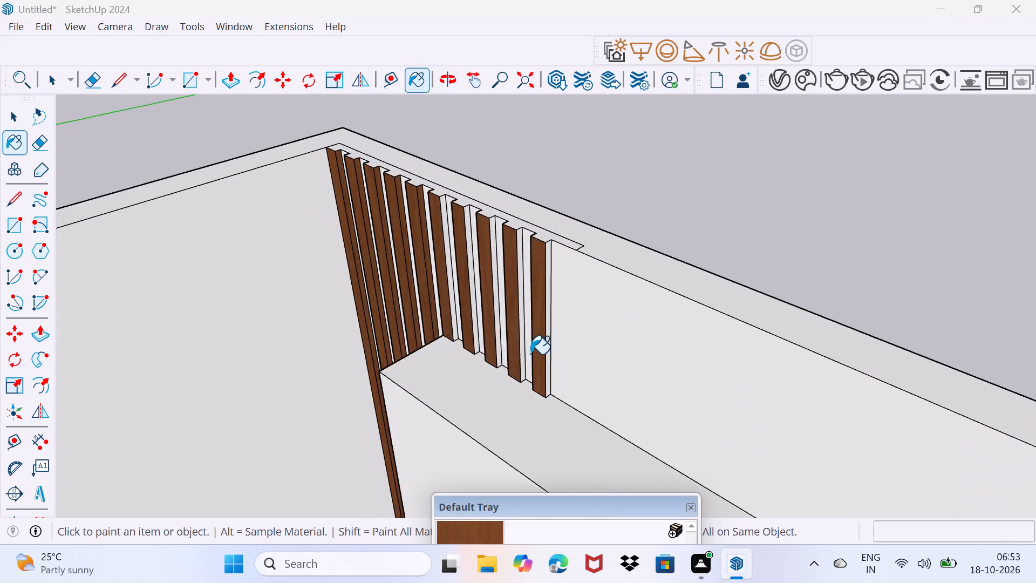
{"action": "scroll", "coordinate": [530, 354], "scroll_direction": "up", "scroll_amount": 3}
{"action": "left_click", "coordinate": [563, 334]}
{"action": "left_click", "coordinate": [519, 329]}
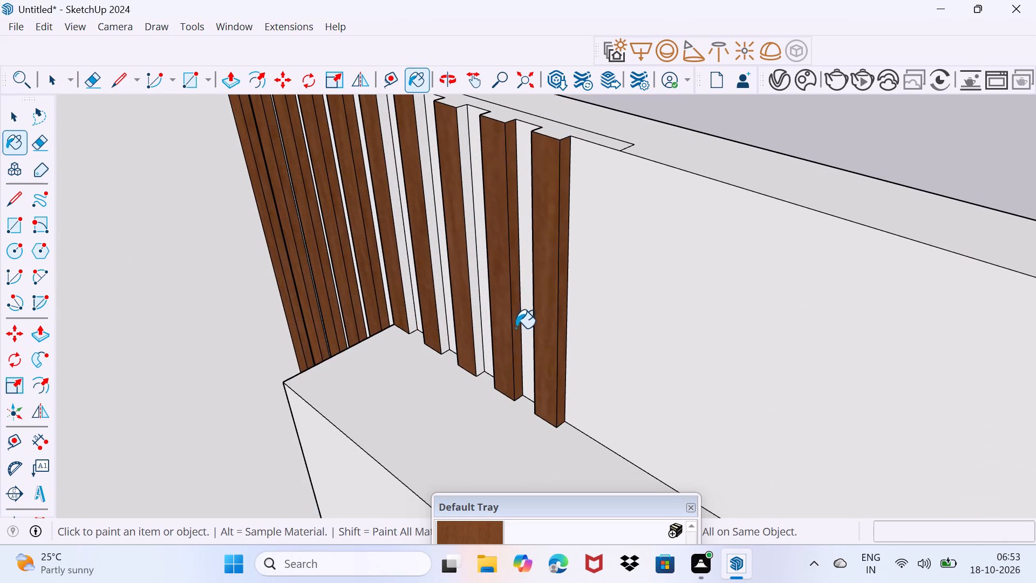
{"action": "left_click", "coordinate": [473, 274]}
{"action": "left_click", "coordinate": [432, 259]}
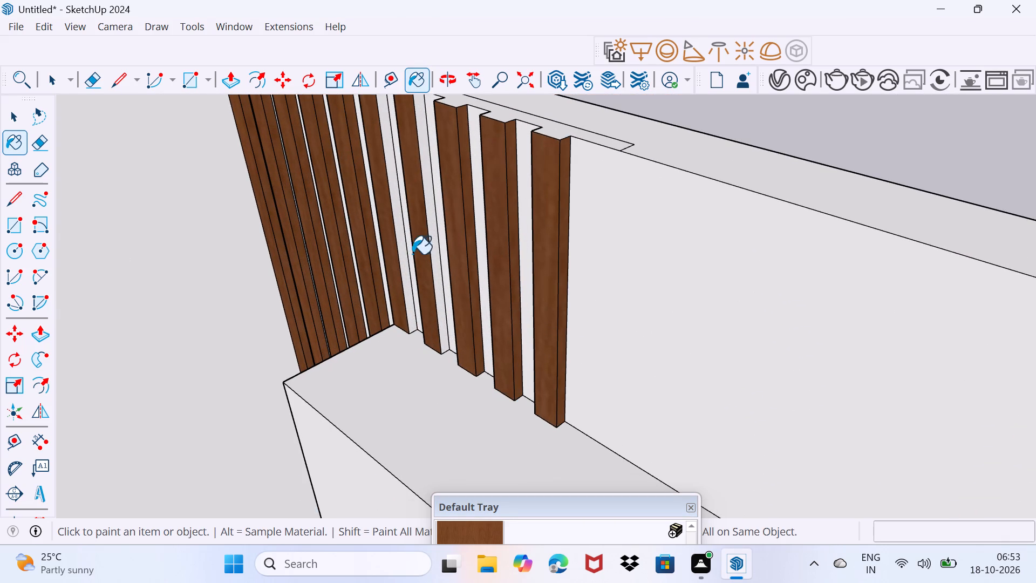
{"action": "left_click", "coordinate": [433, 256]}
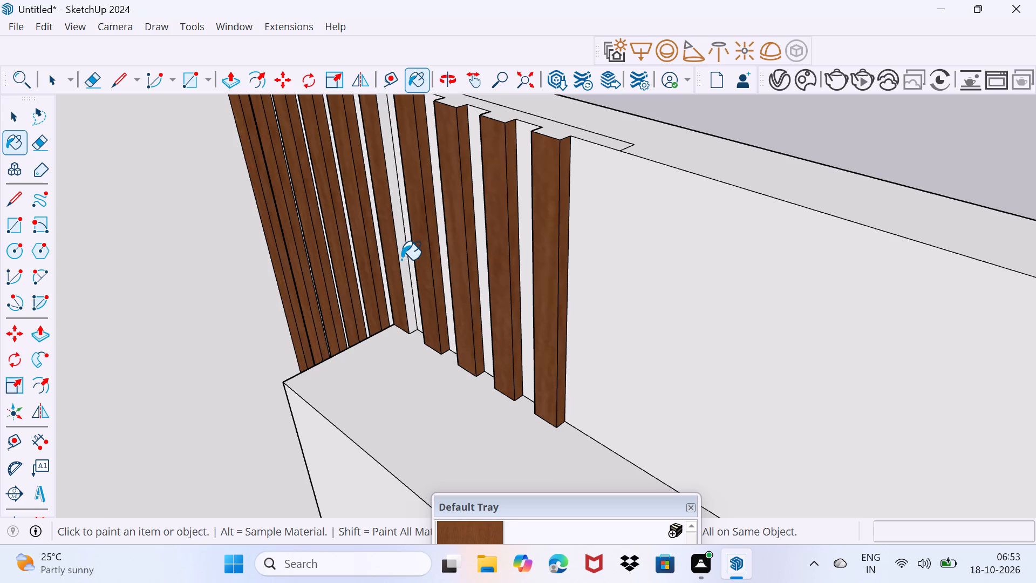
{"action": "left_click", "coordinate": [401, 260]}
Apply the wood material to the side faces of the five strips above the panel that face away from the tall shelf unit.
{"action": "scroll", "coordinate": [377, 255], "scroll_direction": "up", "scroll_amount": 7}
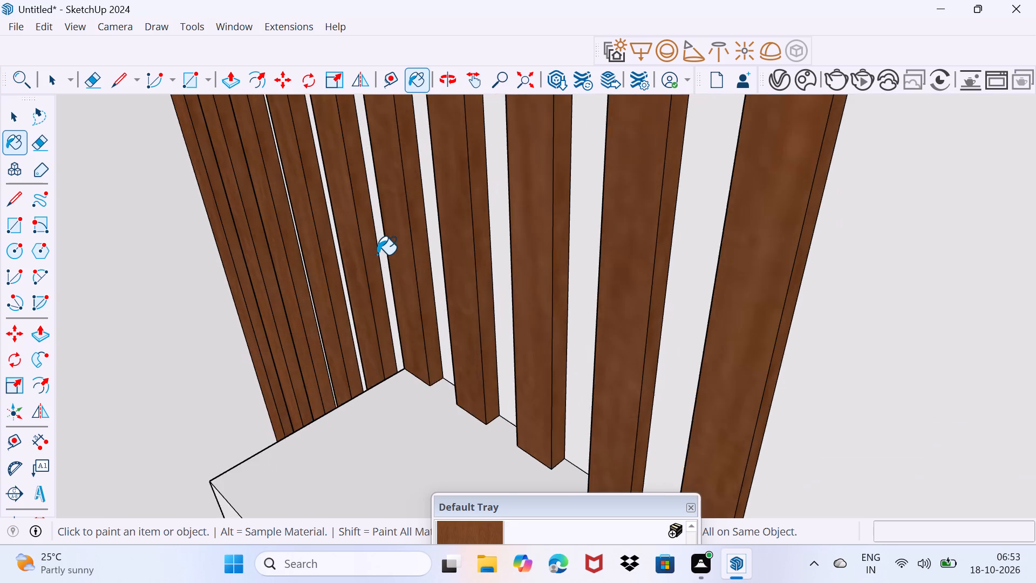
{"action": "scroll", "coordinate": [377, 255], "scroll_direction": "up", "scroll_amount": 3}
{"action": "middle_click_drag", "start_coordinate": [377, 255], "coordinate": [885, 234]}
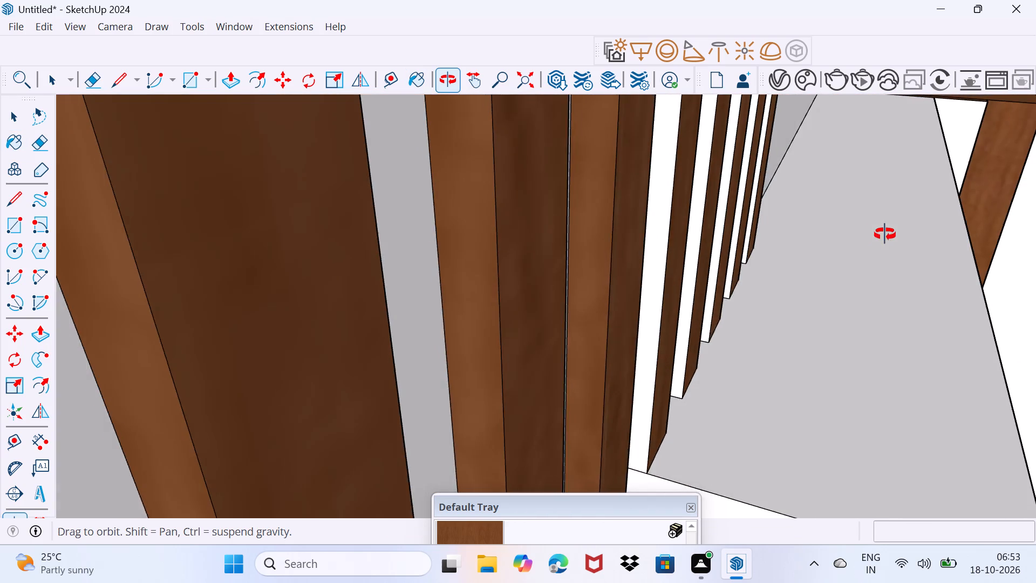
{"action": "middle_click_drag", "start_coordinate": [885, 234], "coordinate": [871, 234]}
{"action": "left_click", "coordinate": [650, 335]}
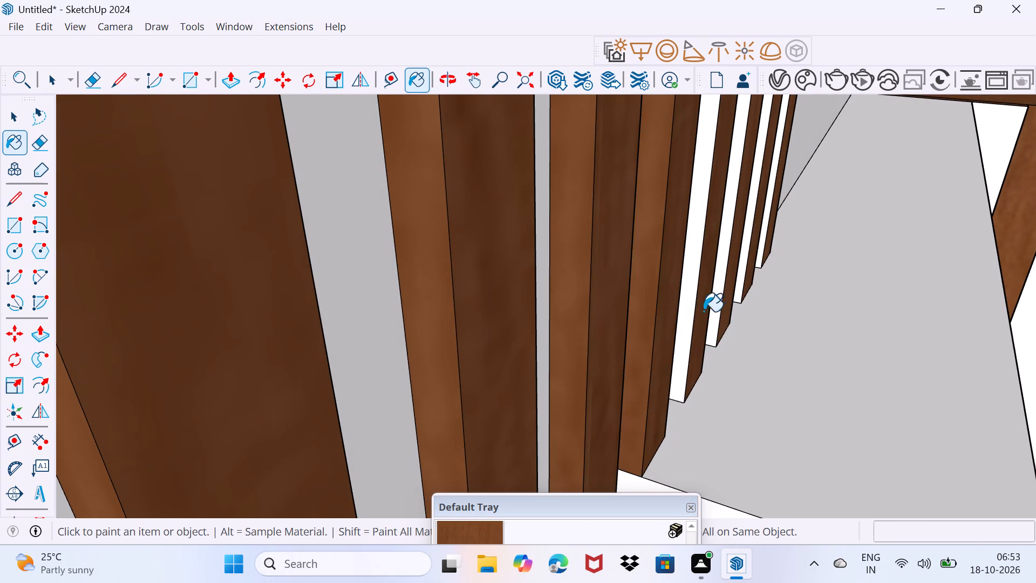
{"action": "left_click", "coordinate": [694, 310]}
{"action": "left_click", "coordinate": [692, 302]}
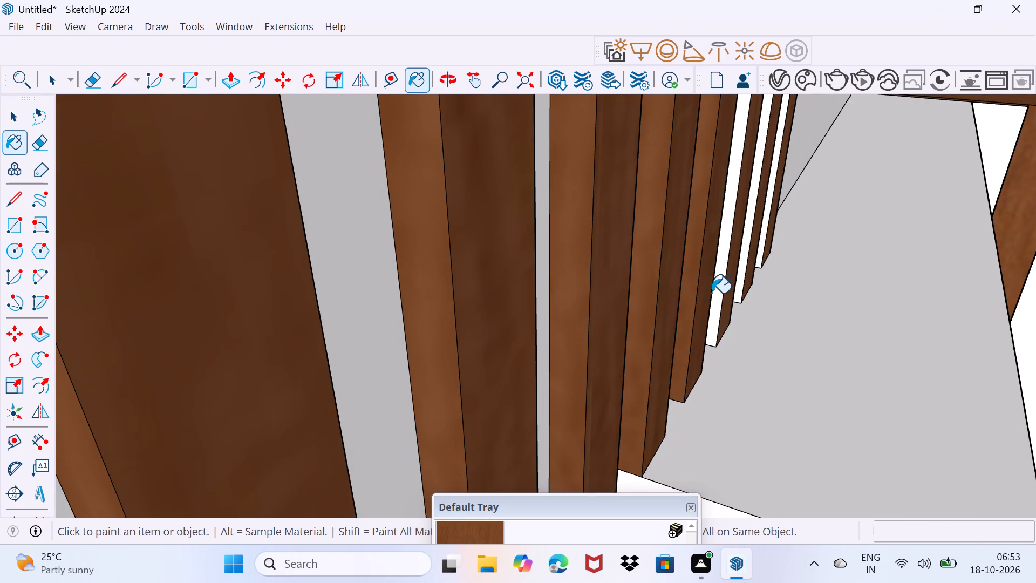
{"action": "left_click", "coordinate": [721, 290]}
{"action": "left_click", "coordinate": [744, 277]}
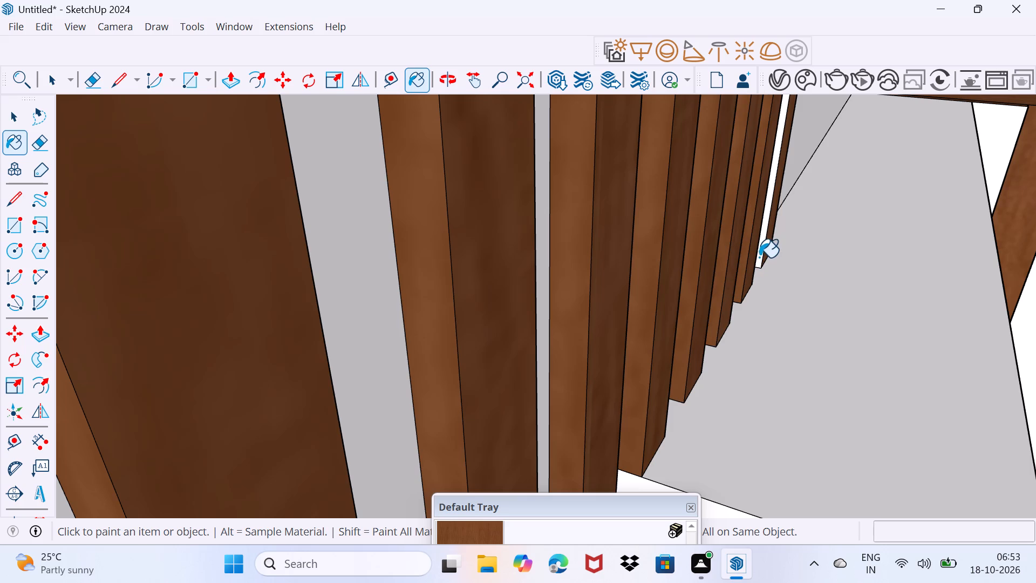
{"action": "left_click", "coordinate": [760, 253]}
Examine the raised strips around the projecting panel from several angles for faces still without the wood material.
{"action": "scroll", "coordinate": [757, 251], "scroll_direction": "down", "scroll_amount": 4}
{"action": "middle_click_drag", "start_coordinate": [721, 273], "coordinate": [595, 287]}
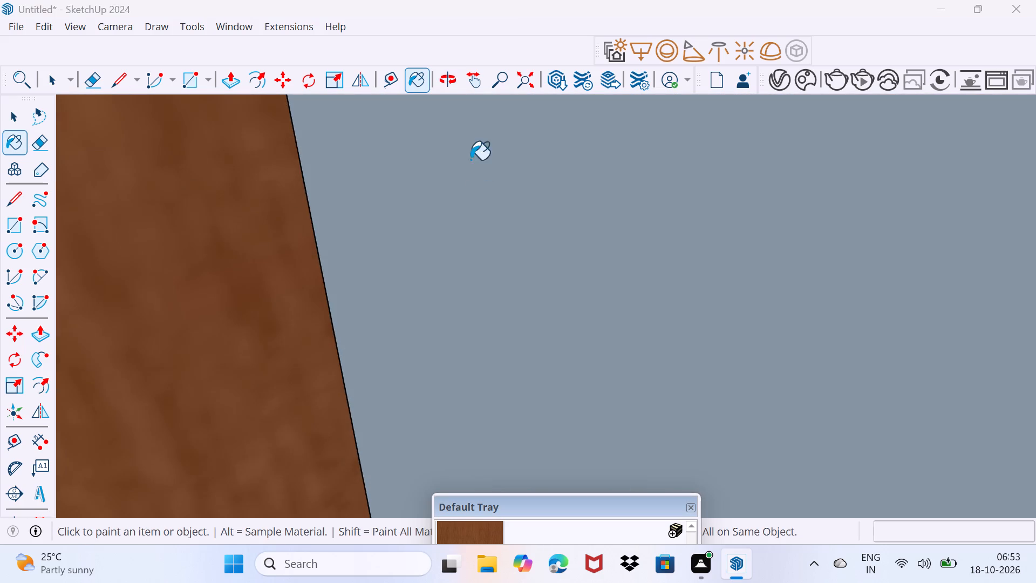
{"action": "left_click", "coordinate": [533, 84]}
{"action": "scroll", "coordinate": [761, 190], "scroll_direction": "up", "scroll_amount": 4}
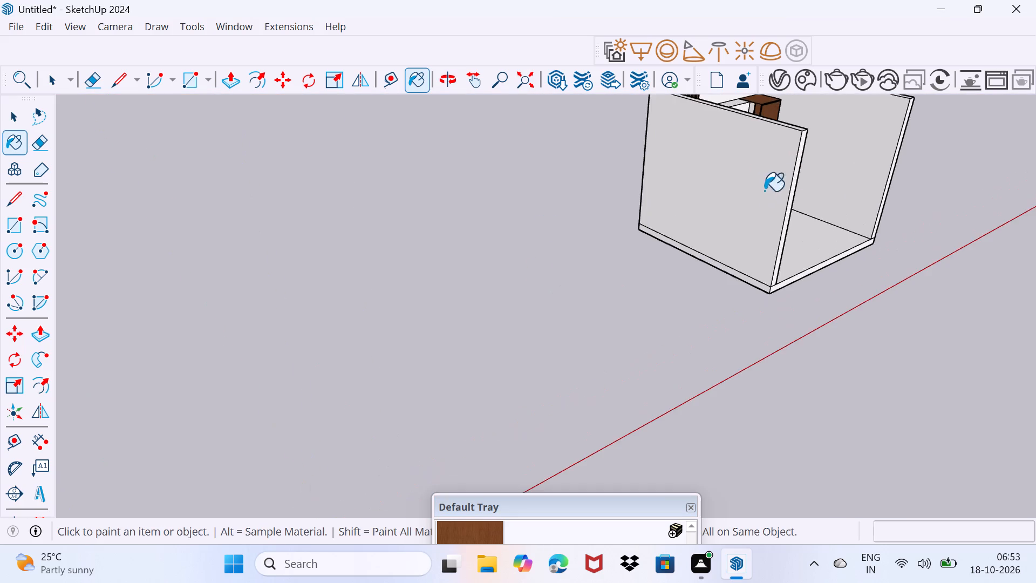
{"action": "middle_click_drag", "start_coordinate": [786, 182], "coordinate": [555, 161]}
{"action": "middle_click_drag", "start_coordinate": [787, 212], "coordinate": [560, 301]}
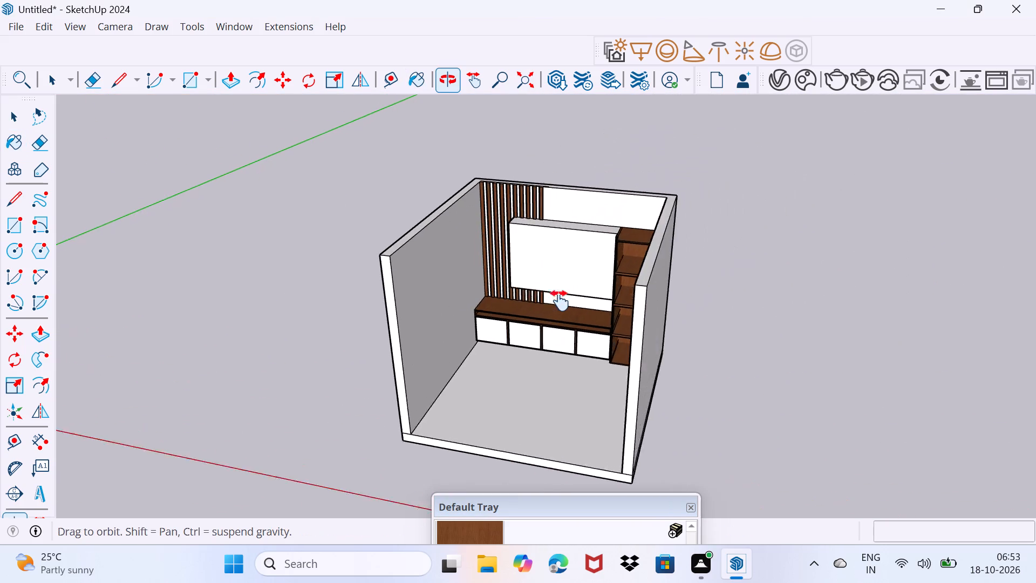
{"action": "middle_click_drag", "start_coordinate": [560, 301], "coordinate": [550, 302]}
{"action": "scroll", "coordinate": [410, 297], "scroll_direction": "up", "scroll_amount": 5}
{"action": "scroll", "coordinate": [468, 279], "scroll_direction": "up", "scroll_amount": 3}
{"action": "middle_click_drag", "start_coordinate": [476, 269], "coordinate": [435, 337]}
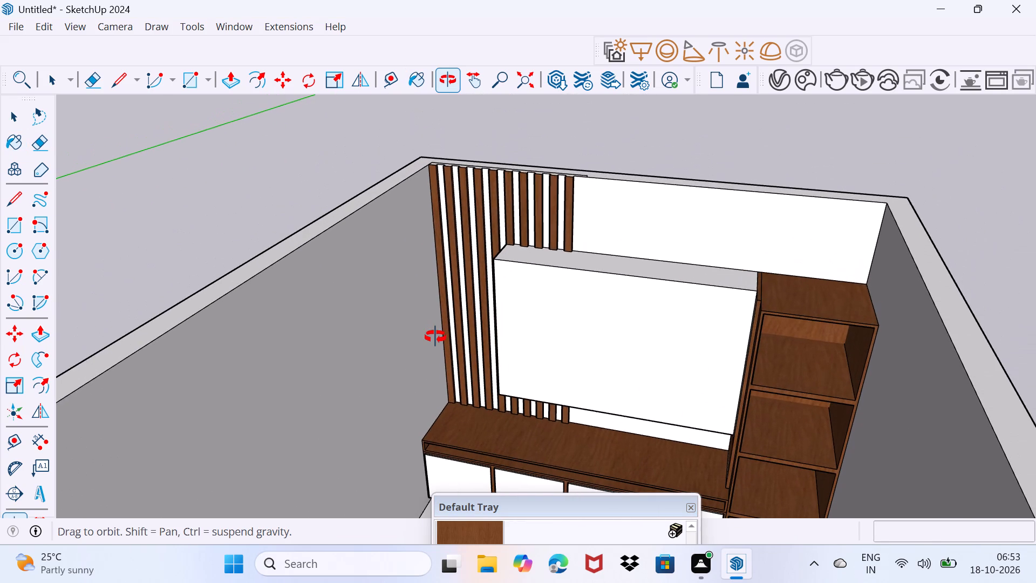
{"action": "middle_click_drag", "start_coordinate": [435, 337], "coordinate": [413, 220]}
{"action": "scroll", "coordinate": [473, 357], "scroll_direction": "up", "scroll_amount": 5}
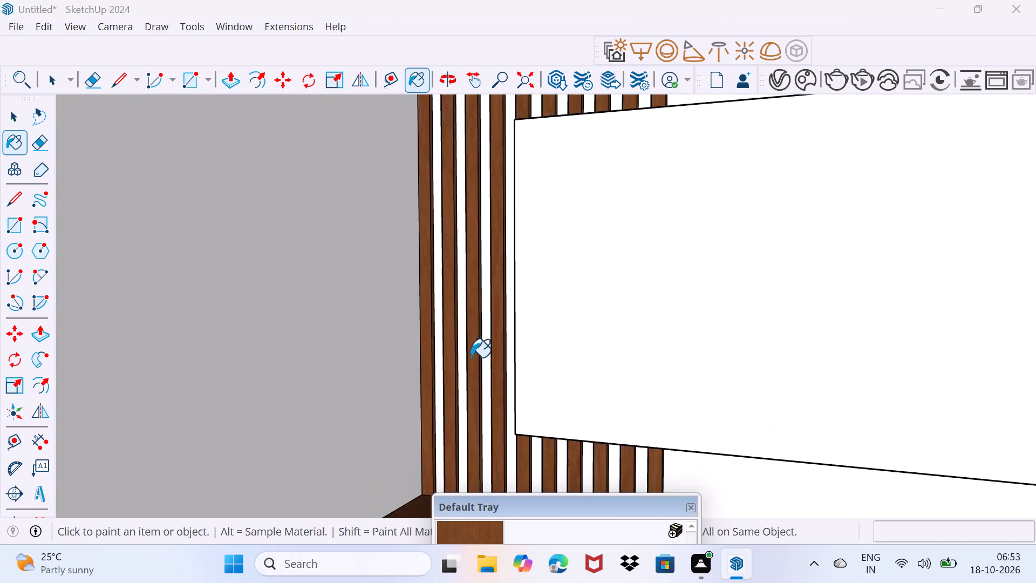
{"action": "scroll", "coordinate": [471, 357], "scroll_direction": "up", "scroll_amount": 7}
{"action": "middle_click_drag", "start_coordinate": [464, 389], "coordinate": [659, 353]}
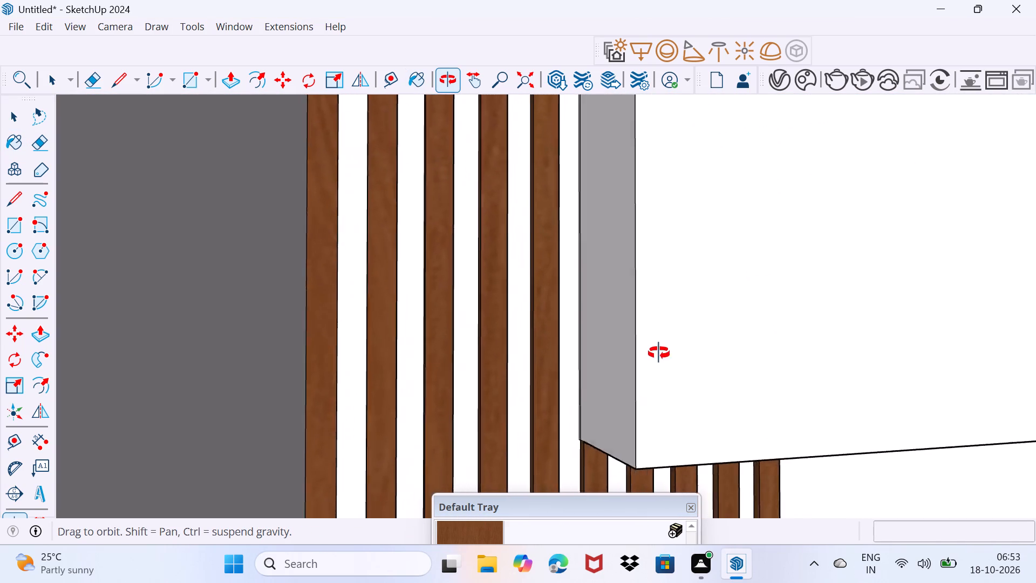
{"action": "middle_click_drag", "start_coordinate": [659, 353], "coordinate": [565, 409]}
{"action": "scroll", "coordinate": [565, 409], "scroll_direction": "down", "scroll_amount": 8}
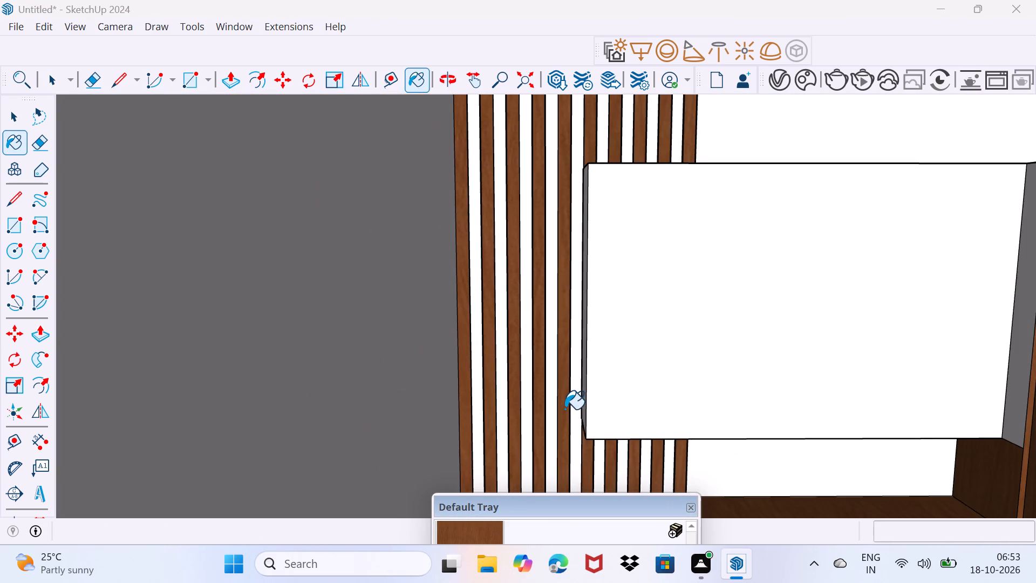
{"action": "middle_click_drag", "start_coordinate": [580, 286], "coordinate": [436, 548]}
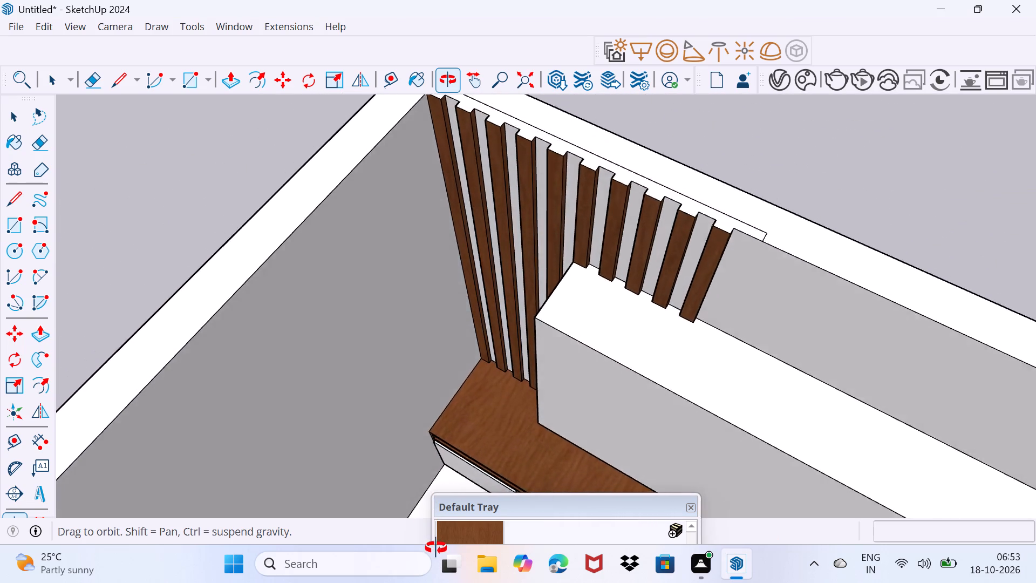
{"action": "middle_click_drag", "start_coordinate": [436, 548], "coordinate": [508, 287]}
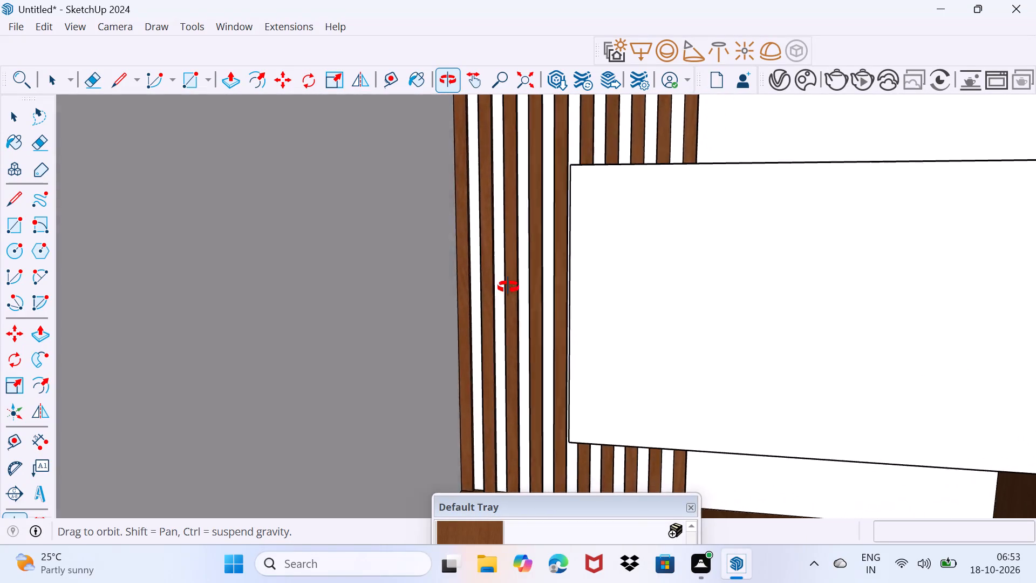
{"action": "middle_click_drag", "start_coordinate": [508, 287], "coordinate": [493, 172]}
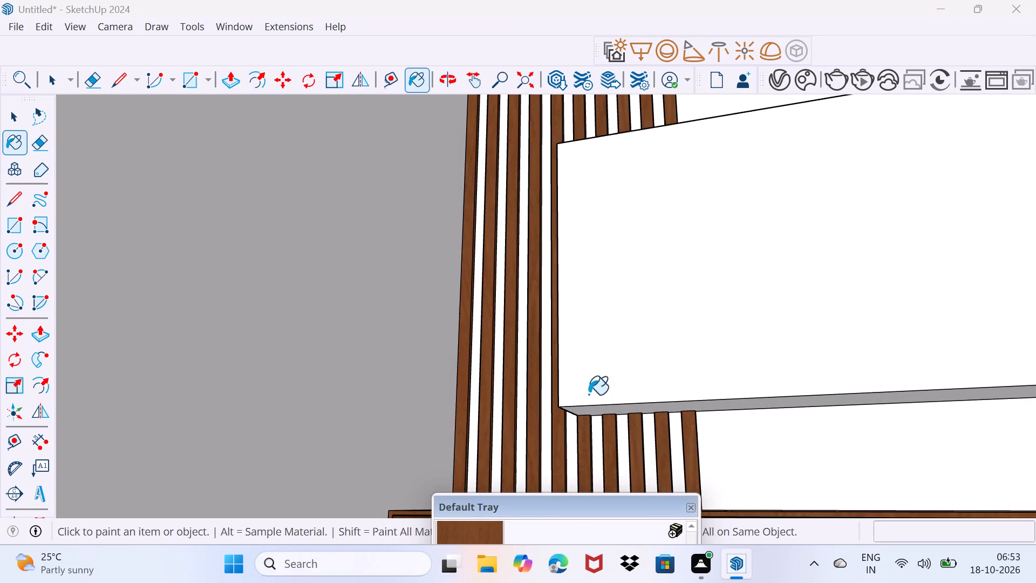
{"action": "scroll", "coordinate": [582, 466], "scroll_direction": "up", "scroll_amount": 4}
{"action": "middle_click_drag", "start_coordinate": [564, 451], "coordinate": [592, 508]}
Push the front face of the projecting panel back toward the wall by a few inches with Push/Pull.
{"action": "key", "text": "space"}
{"action": "left_click", "coordinate": [597, 247]}
{"action": "middle_click_drag", "start_coordinate": [606, 306], "coordinate": [673, 378]}
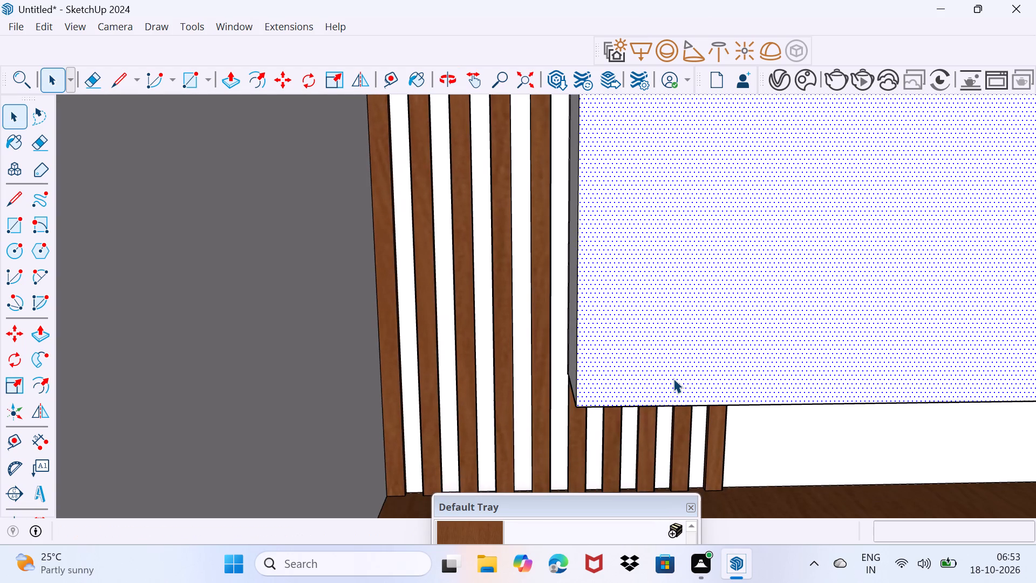
{"action": "key", "text": "p"}
{"action": "left_click", "coordinate": [636, 355]}
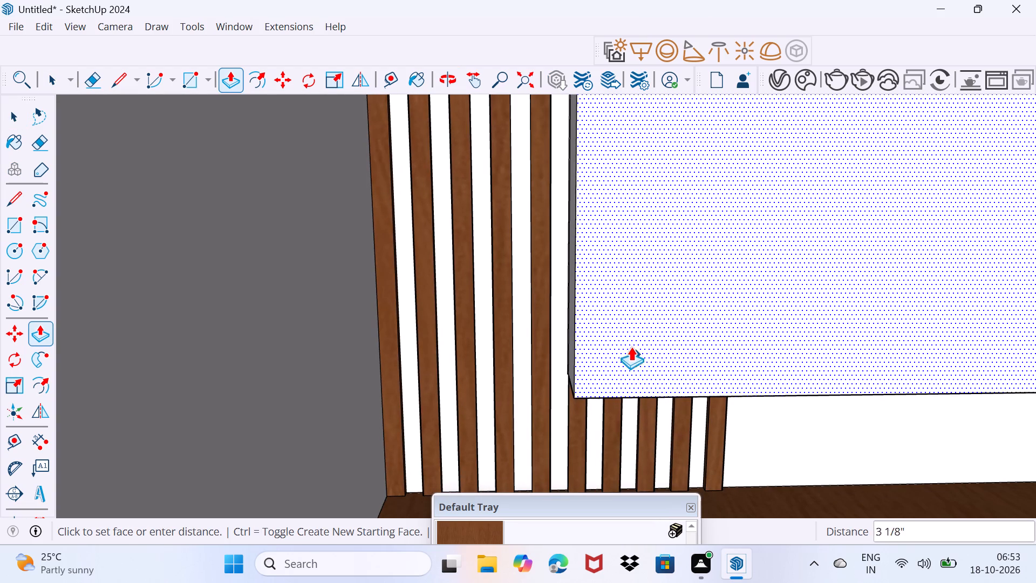
{"action": "left_click", "coordinate": [630, 346]}
{"action": "key", "text": "space"}
{"action": "left_click_drag", "start_coordinate": [575, 383], "coordinate": [595, 342]}
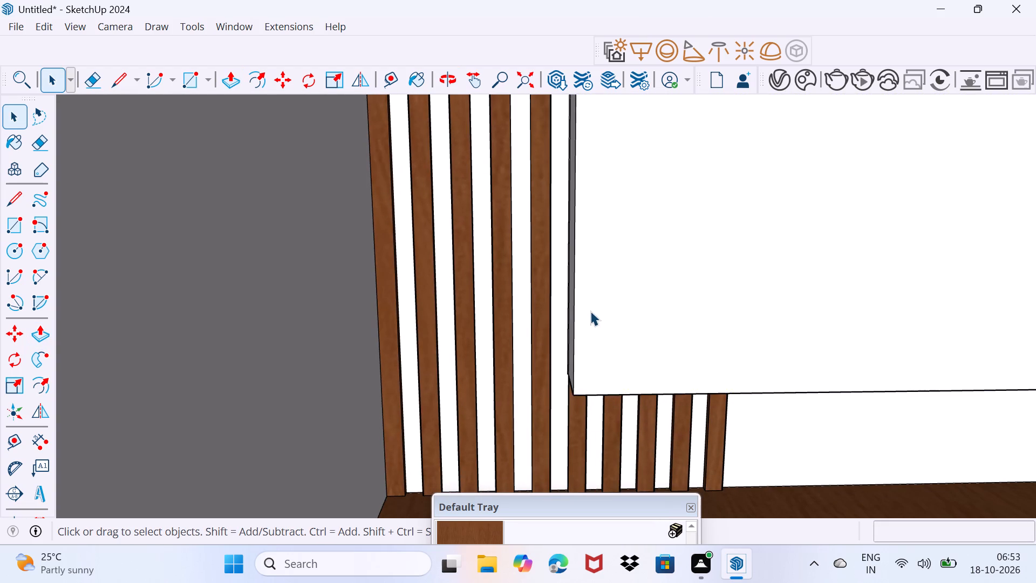
Browse the Stone, Water, Roofing and Patterns material collections for a finish for the projecting panel.
{"action": "scroll", "coordinate": [589, 312], "scroll_direction": "down", "scroll_amount": 9}
{"action": "middle_click_drag", "start_coordinate": [660, 329], "coordinate": [606, 350]}
{"action": "scroll", "coordinate": [609, 349], "scroll_direction": "down", "scroll_amount": 1}
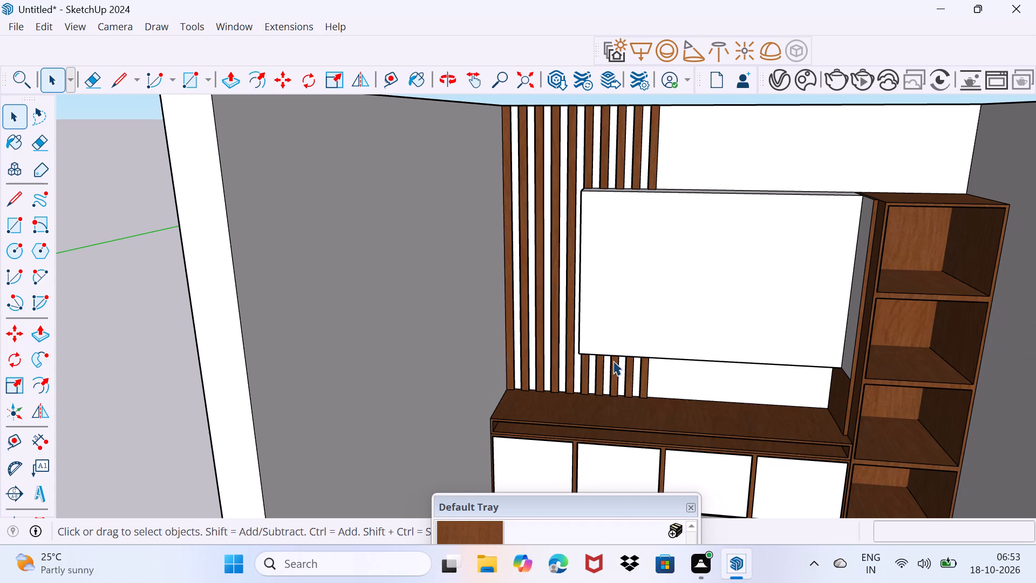
{"action": "left_click_drag", "start_coordinate": [614, 498], "coordinate": [841, 143]}
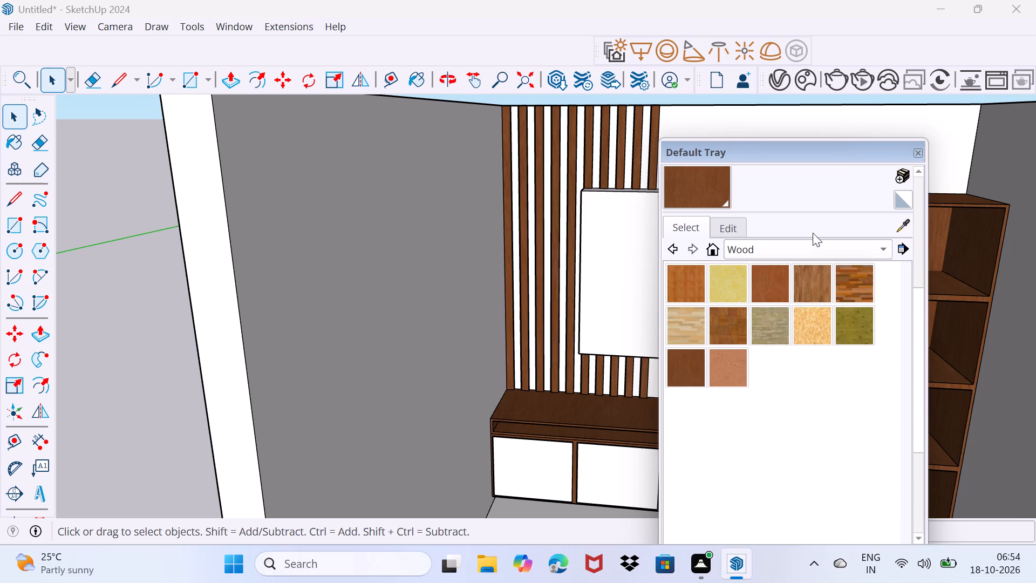
{"action": "left_click", "coordinate": [812, 257]}
{"action": "left_click", "coordinate": [799, 190]}
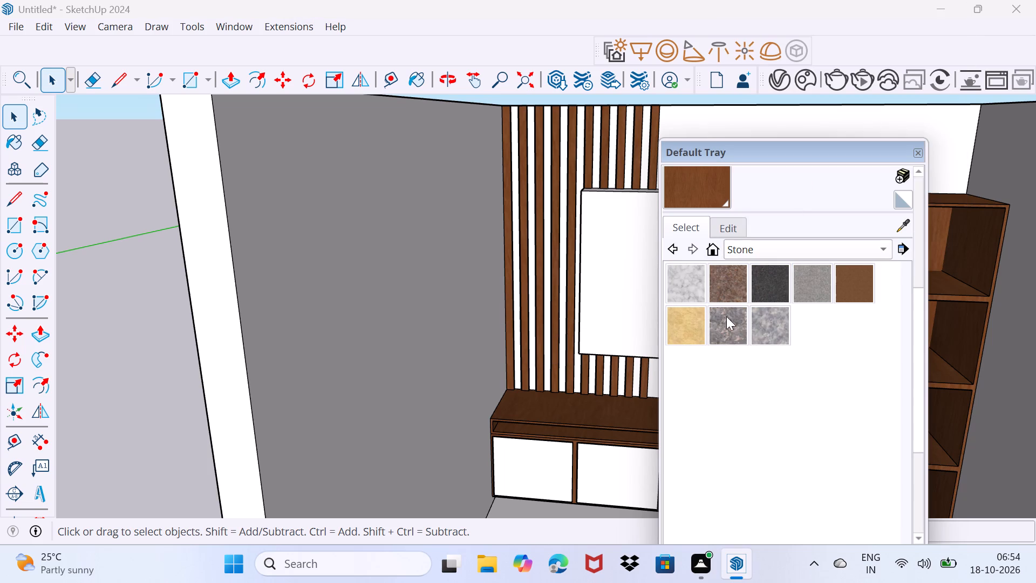
{"action": "left_click", "coordinate": [808, 253]}
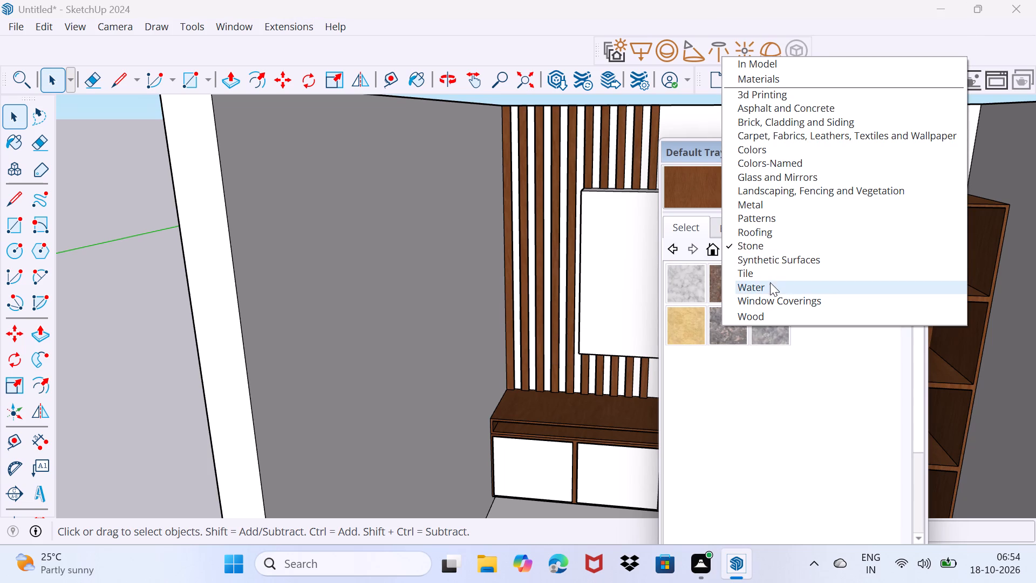
{"action": "left_click", "coordinate": [769, 287]}
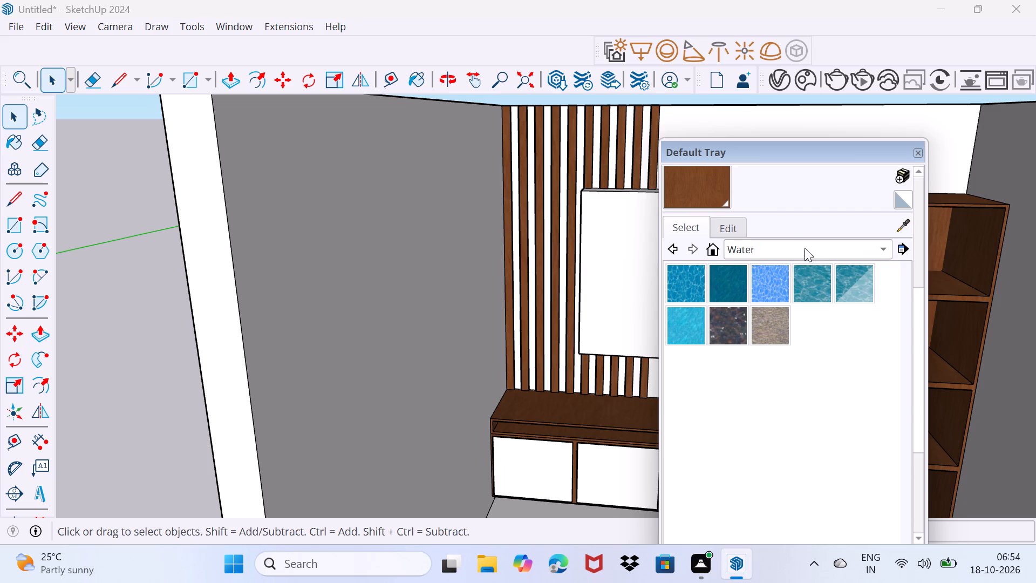
{"action": "left_click", "coordinate": [805, 247]}
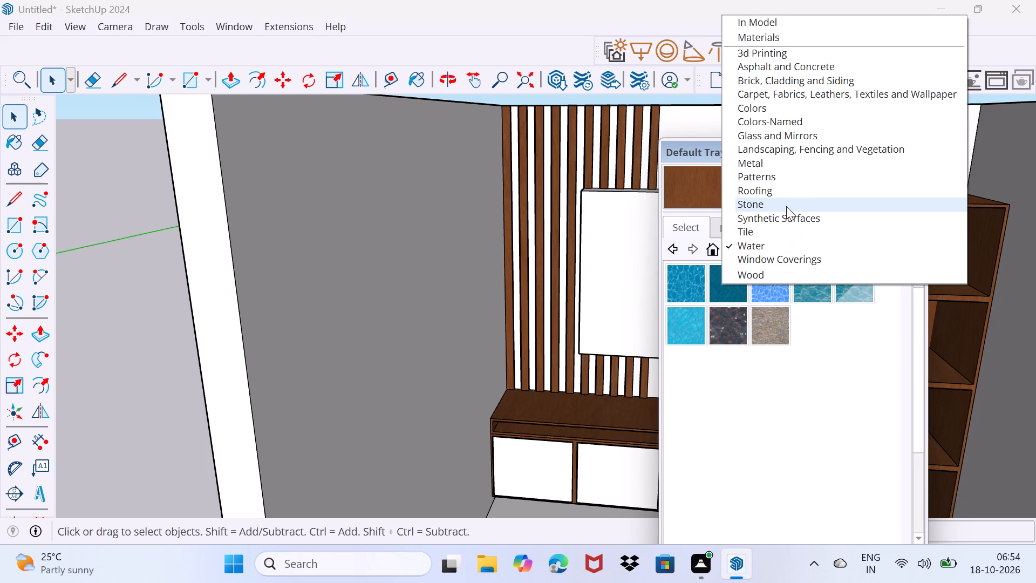
{"action": "left_click", "coordinate": [786, 206]}
{"action": "left_click", "coordinate": [765, 253]}
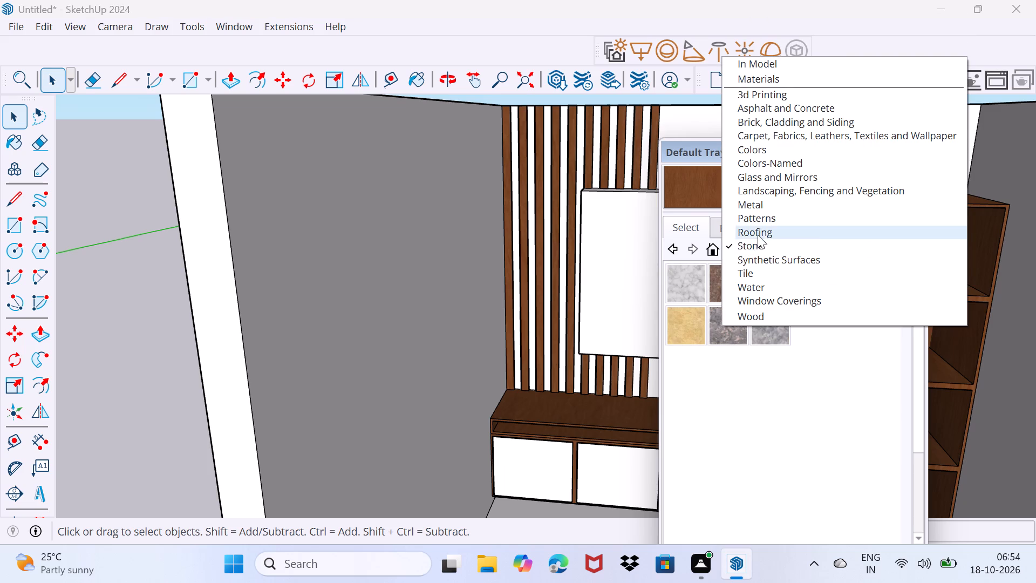
{"action": "left_click", "coordinate": [757, 232]}
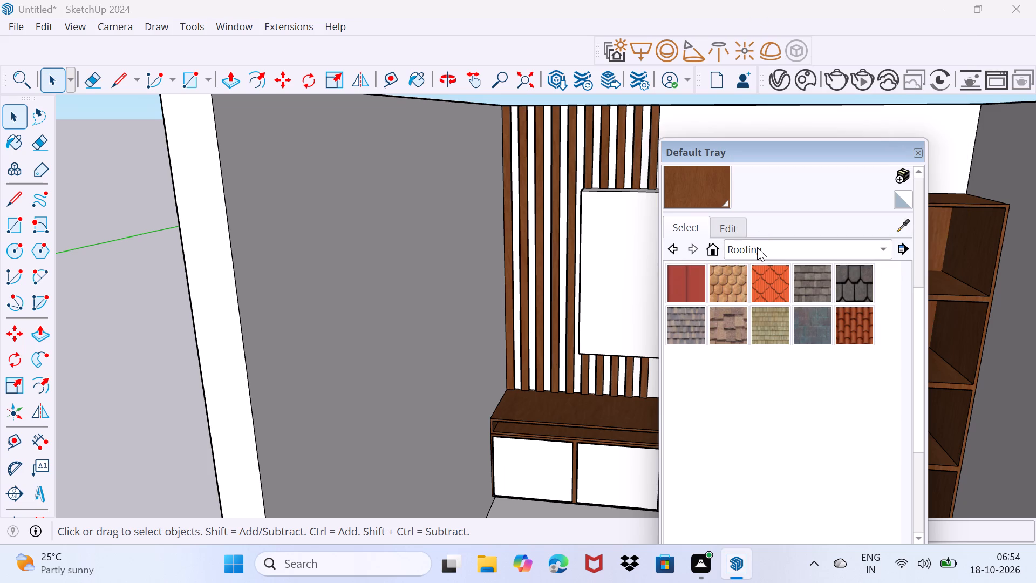
{"action": "left_click", "coordinate": [757, 247]}
{"action": "left_click", "coordinate": [760, 232]}
Apply the light grey veined marble from the Stone collection to the front and top faces of the projecting panel.
{"action": "left_click", "coordinate": [760, 254]}
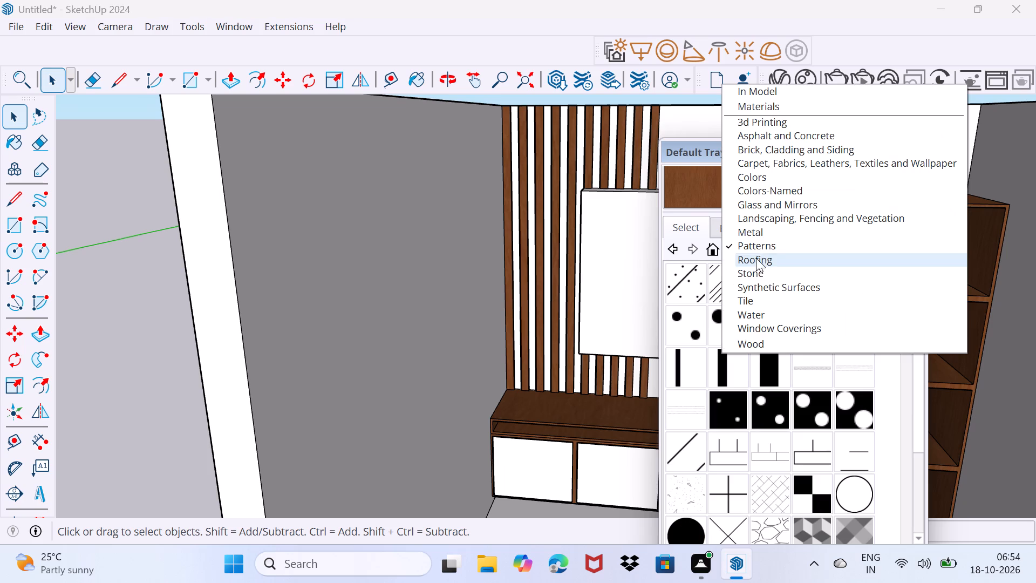
{"action": "left_click", "coordinate": [750, 272]}
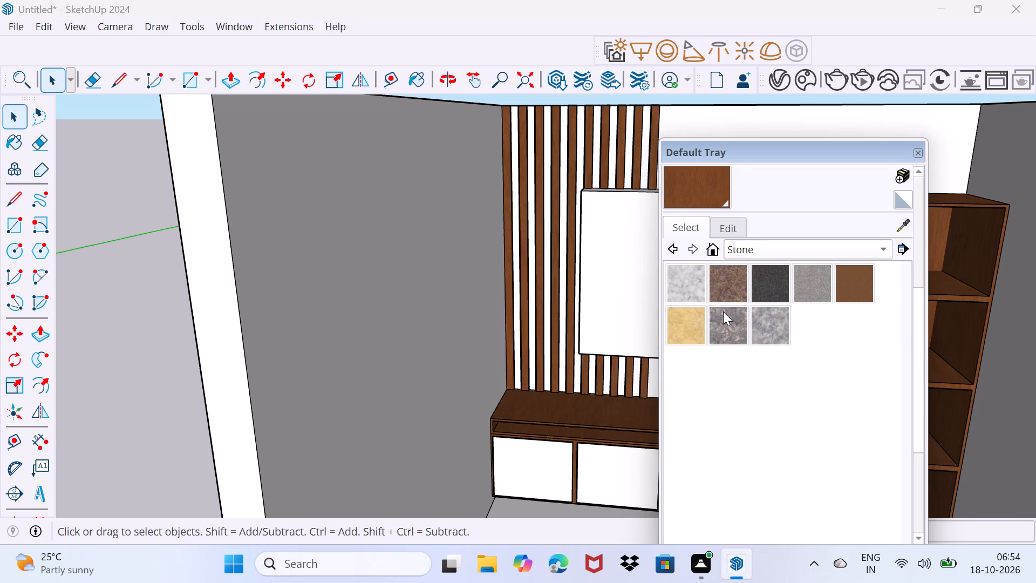
{"action": "left_click", "coordinate": [677, 286]}
{"action": "left_click_drag", "start_coordinate": [759, 152], "coordinate": [637, 544]}
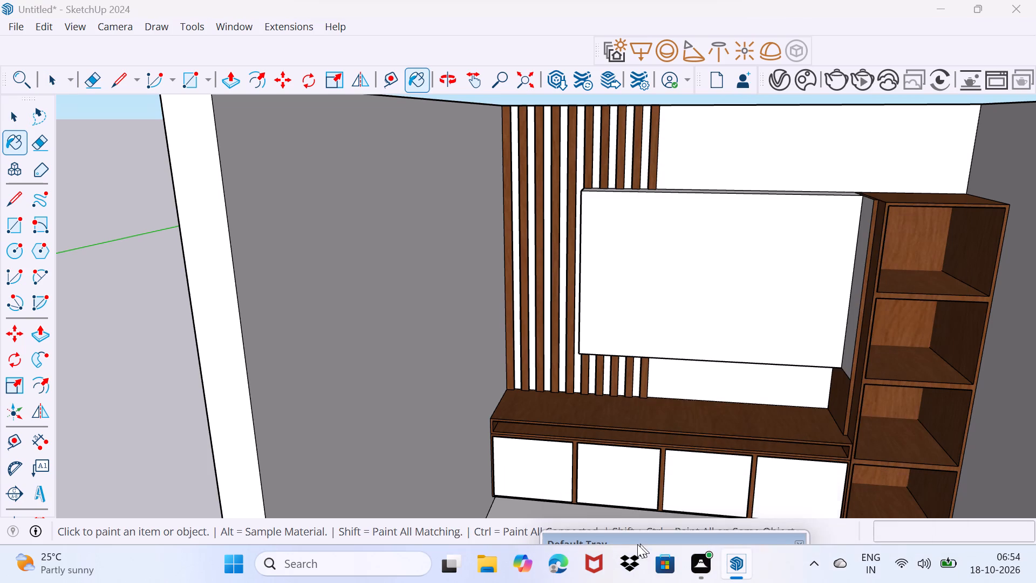
{"action": "left_click_drag", "start_coordinate": [637, 544], "coordinate": [627, 532]}
{"action": "left_click", "coordinate": [694, 323]}
{"action": "middle_click_drag", "start_coordinate": [594, 302], "coordinate": [674, 392]}
{"action": "left_click", "coordinate": [678, 185]}
Apply the same marble to the projecting panel's side face next to the strips and to its underside.
{"action": "scroll", "coordinate": [582, 283], "scroll_direction": "up", "scroll_amount": 4}
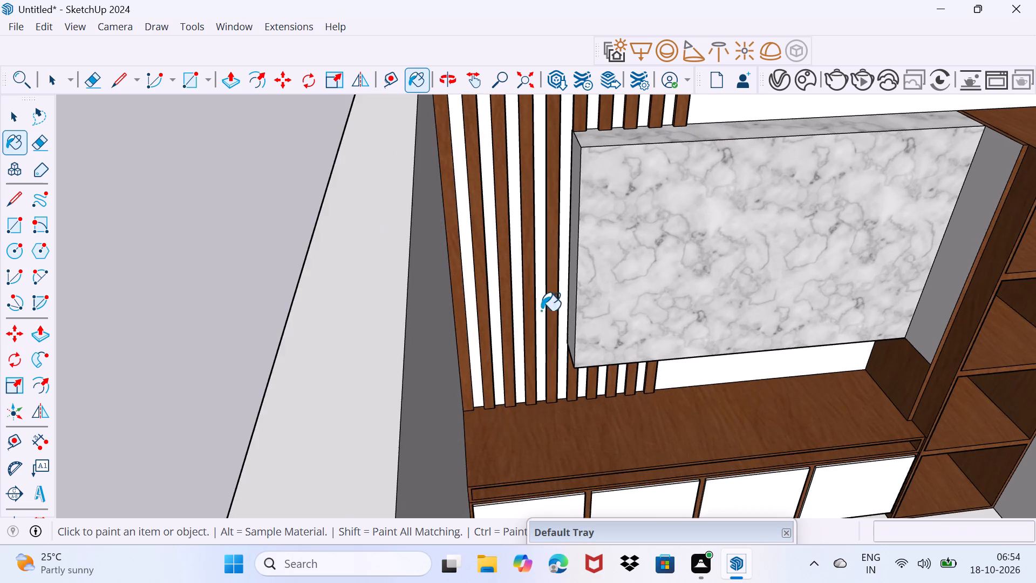
{"action": "middle_click_drag", "start_coordinate": [543, 313], "coordinate": [592, 336]}
{"action": "scroll", "coordinate": [616, 272], "scroll_direction": "up", "scroll_amount": 4}
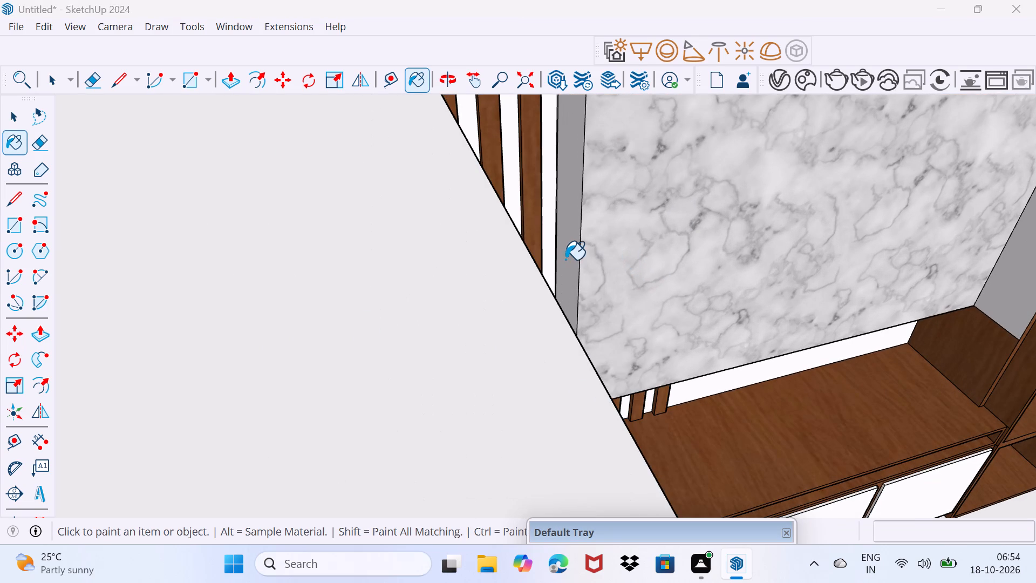
{"action": "left_click", "coordinate": [565, 260]}
{"action": "scroll", "coordinate": [591, 282], "scroll_direction": "down", "scroll_amount": 3}
{"action": "middle_click_drag", "start_coordinate": [746, 356], "coordinate": [600, 103]}
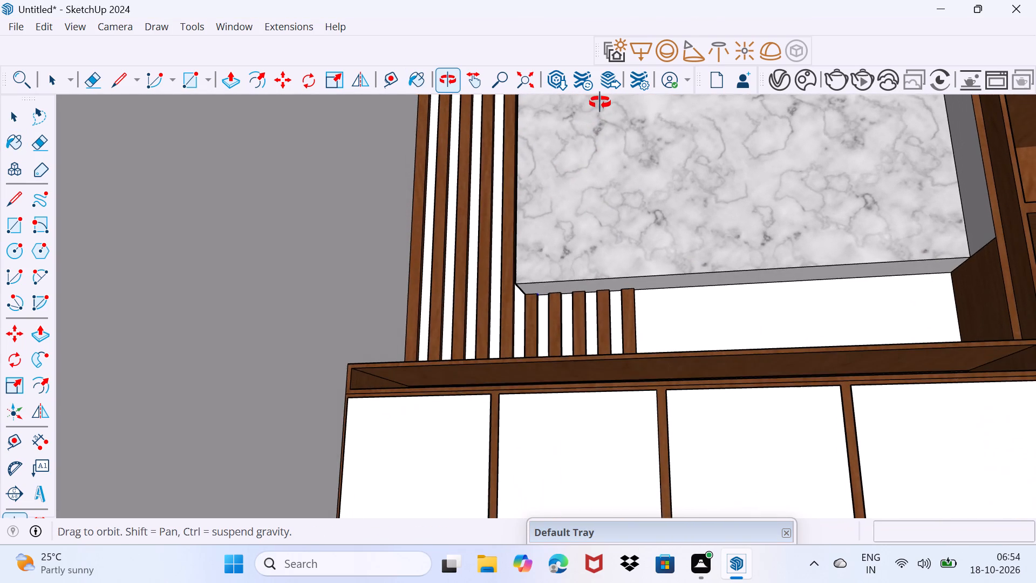
{"action": "middle_click_drag", "start_coordinate": [600, 103], "coordinate": [600, 104]}
{"action": "left_click", "coordinate": [667, 282]}
{"action": "scroll", "coordinate": [669, 277], "scroll_direction": "down", "scroll_amount": 4}
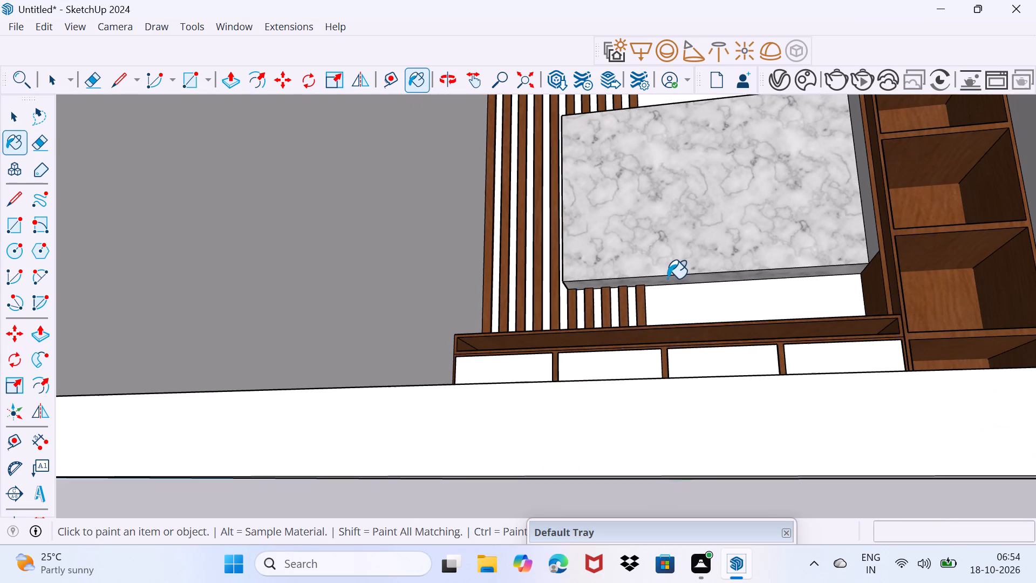
Apply the dark brown material from the Wood collection to the grey area on the tall shelf unit's side beside the marble panel.
{"action": "middle_click_drag", "start_coordinate": [667, 279], "coordinate": [666, 386]}
{"action": "scroll", "coordinate": [670, 323], "scroll_direction": "down", "scroll_amount": 4}
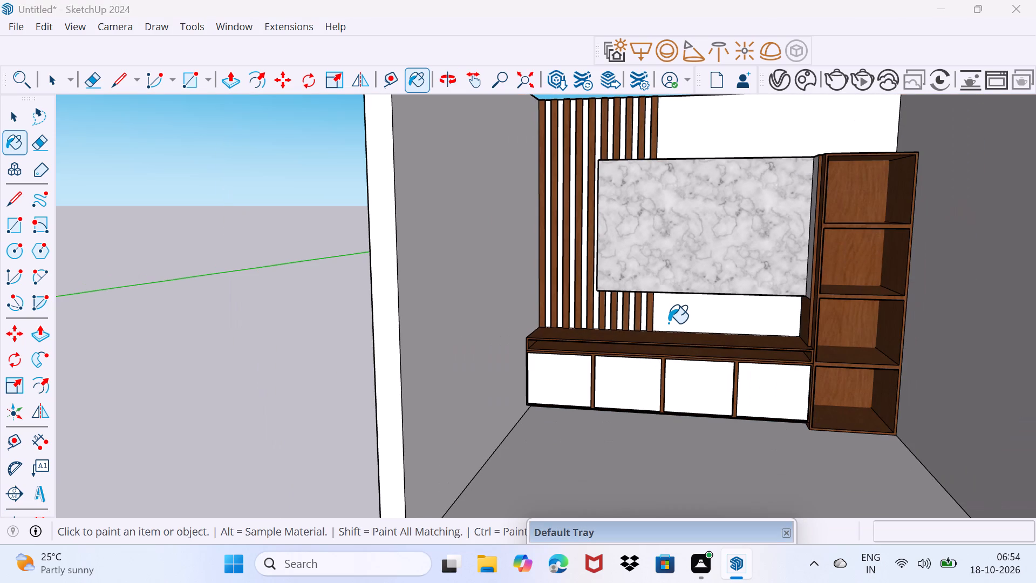
{"action": "middle_click_drag", "start_coordinate": [669, 317], "coordinate": [535, 377], "text": "shift"}
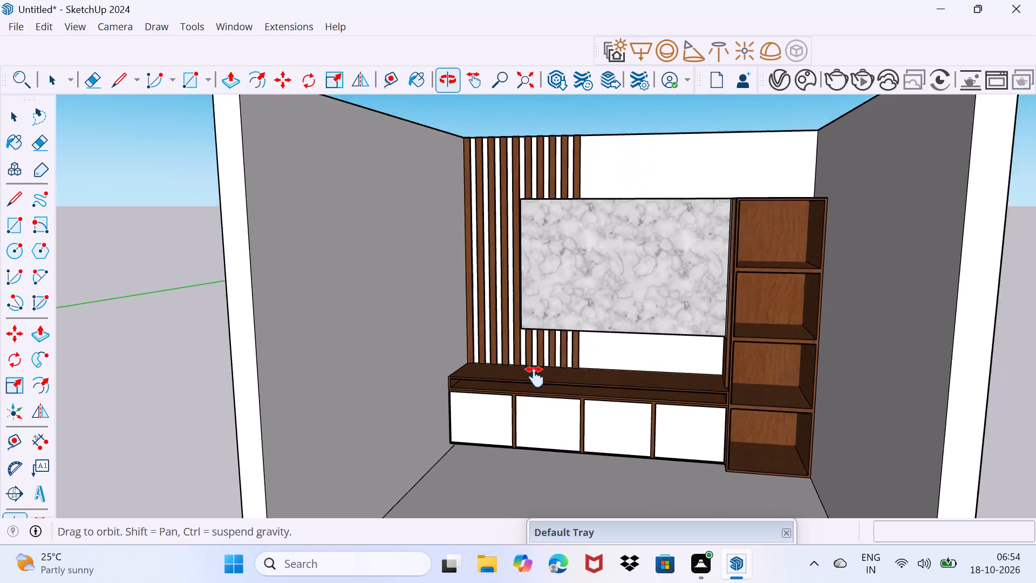
{"action": "middle_click_drag", "start_coordinate": [535, 377], "coordinate": [520, 381], "text": "shift"}
{"action": "middle_click_drag", "start_coordinate": [528, 387], "coordinate": [637, 383]}
{"action": "left_click_drag", "start_coordinate": [591, 527], "coordinate": [741, 228]}
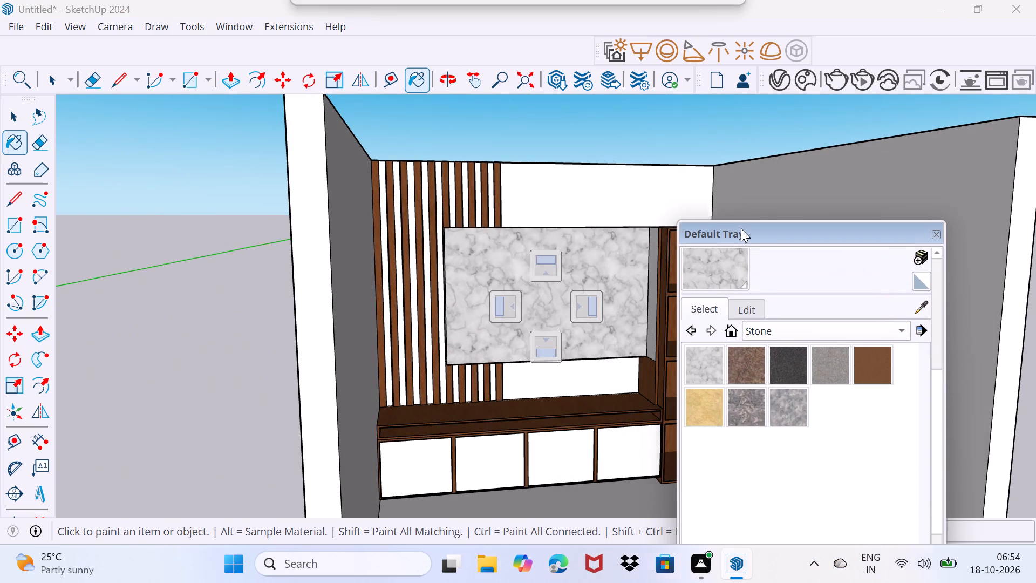
{"action": "left_click_drag", "start_coordinate": [741, 228], "coordinate": [744, 219]}
{"action": "left_click", "coordinate": [857, 321]}
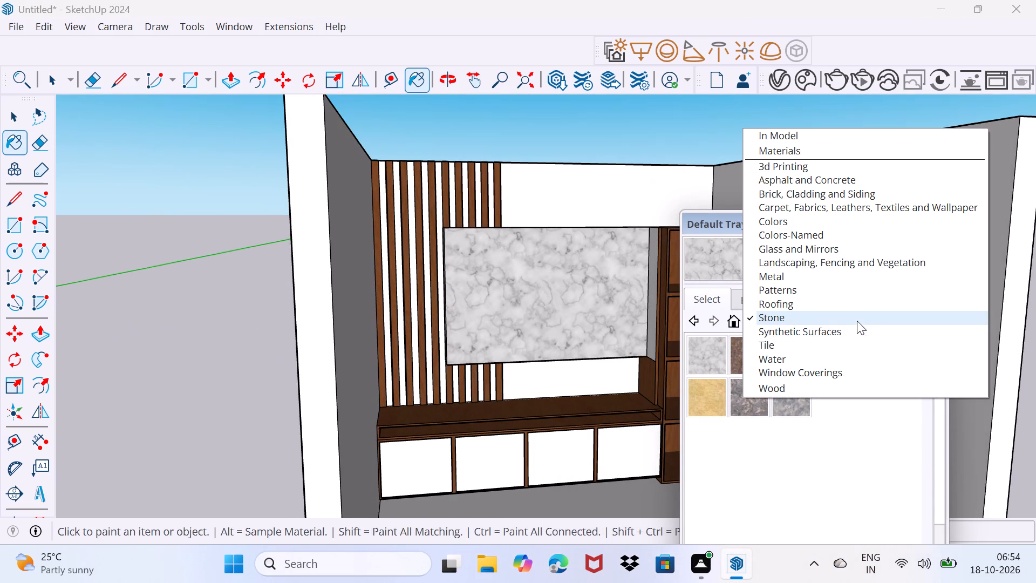
{"action": "left_click", "coordinate": [781, 385]}
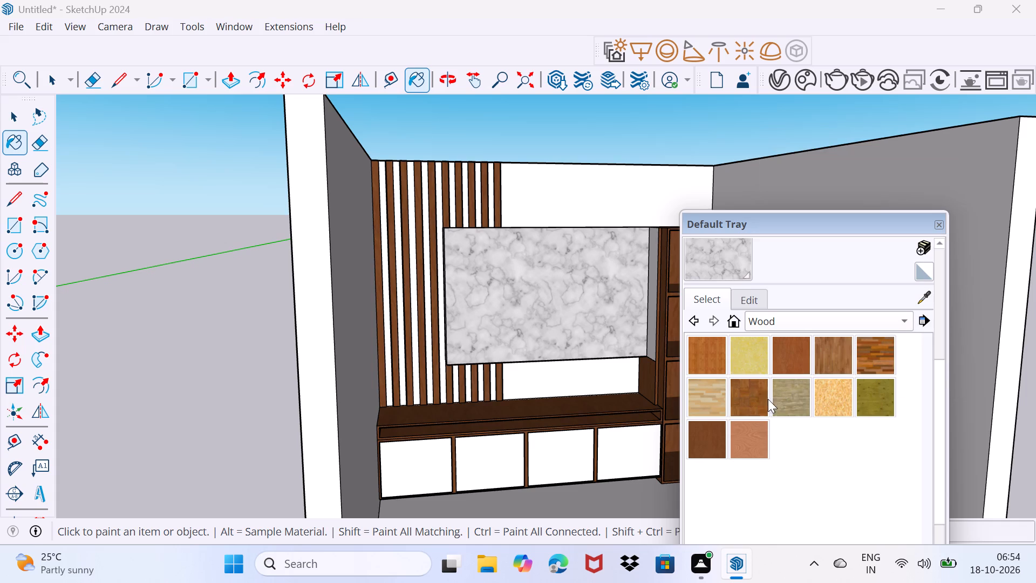
{"action": "left_click", "coordinate": [737, 402]}
{"action": "left_click", "coordinate": [703, 436]}
{"action": "scroll", "coordinate": [623, 301], "scroll_direction": "up", "scroll_amount": 3}
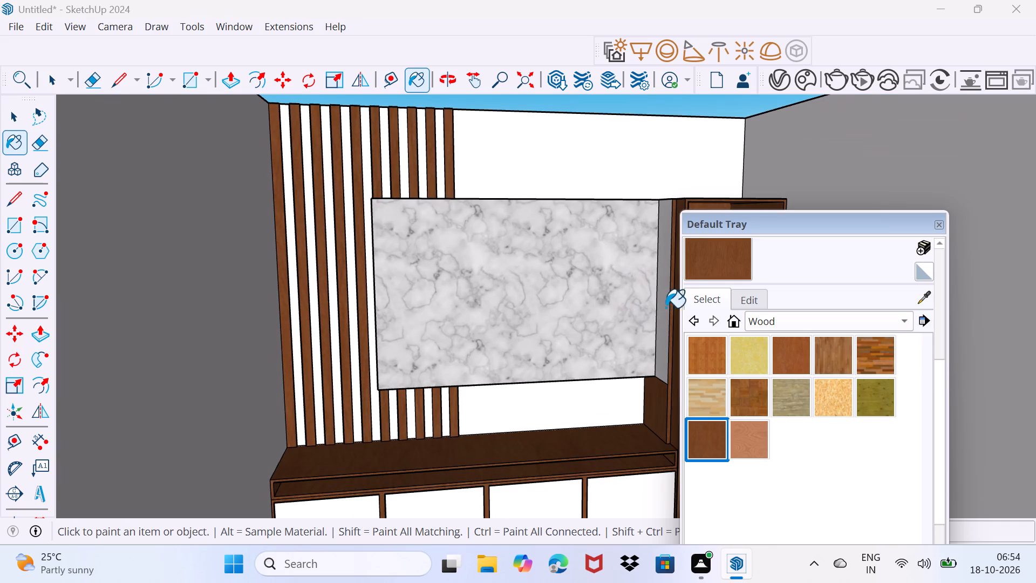
{"action": "left_click", "coordinate": [662, 306]}
Erase the leftover edge on the tall shelf unit's side at the marble panel's lower corner.
{"action": "middle_click_drag", "start_coordinate": [652, 307], "coordinate": [626, 331]}
{"action": "key", "text": "space"}
{"action": "key", "text": "e"}
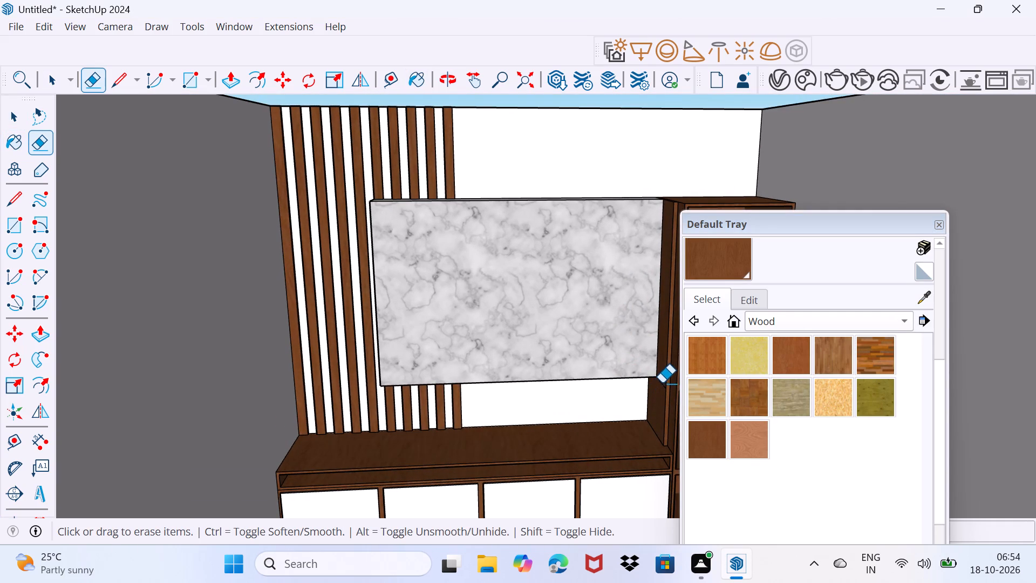
{"action": "left_click", "coordinate": [660, 383]}
{"action": "middle_click_drag", "start_coordinate": [624, 405], "coordinate": [613, 412]}
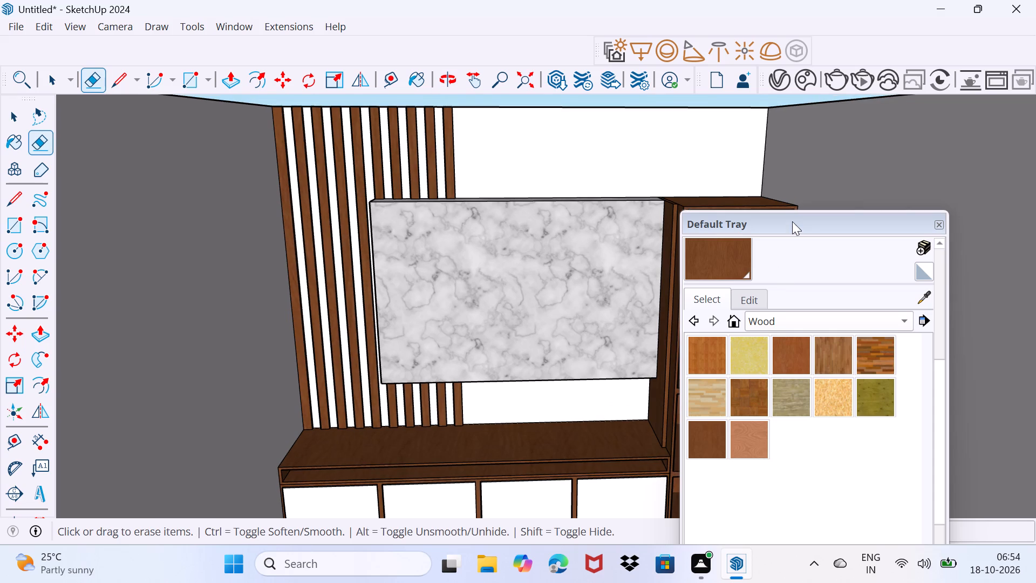
Edit the model's marble material with the HLS picker, setting its hue to 308 and its saturation to 0.
{"action": "left_click_drag", "start_coordinate": [790, 228], "coordinate": [699, 406]}
{"action": "left_click_drag", "start_coordinate": [674, 401], "coordinate": [688, 178]}
{"action": "left_click", "coordinate": [696, 276]}
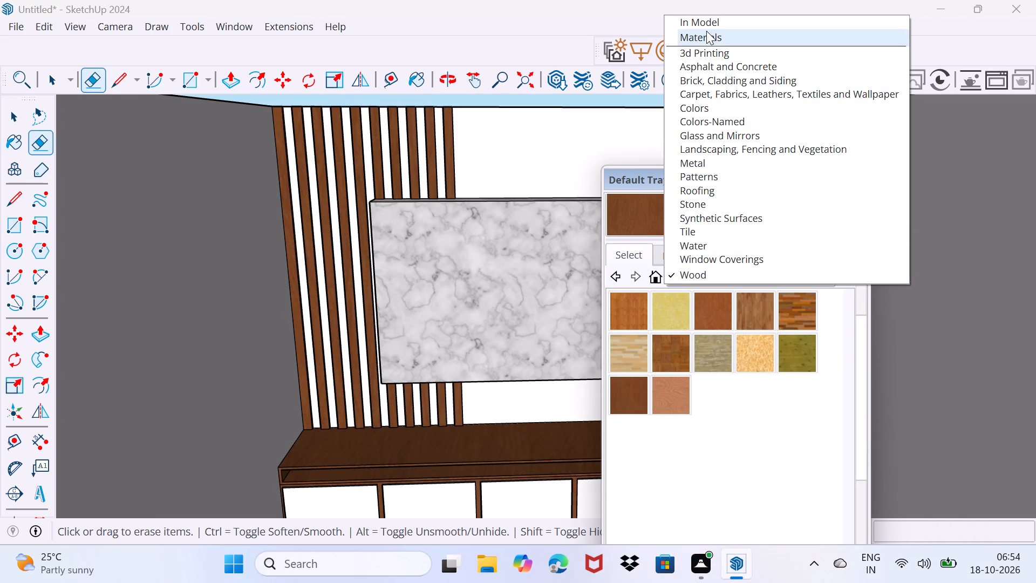
{"action": "left_click", "coordinate": [706, 26]}
{"action": "left_click", "coordinate": [639, 308]}
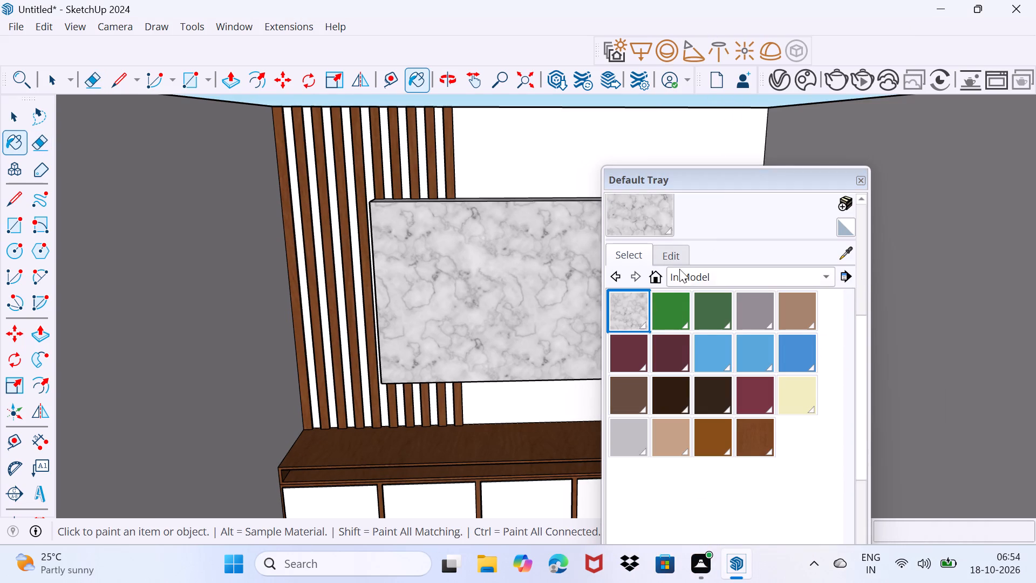
{"action": "left_click", "coordinate": [670, 258]}
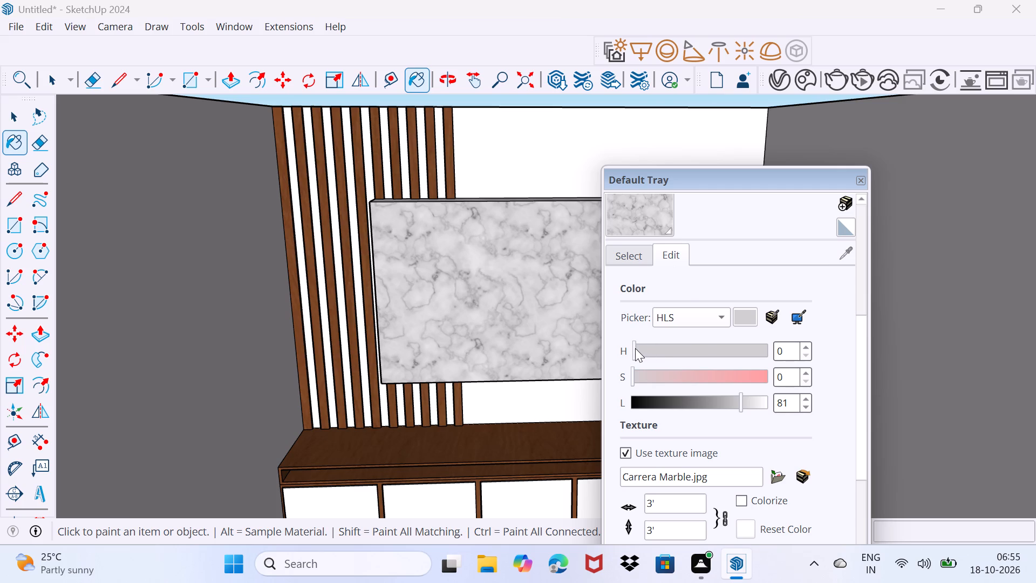
{"action": "left_click_drag", "start_coordinate": [635, 348], "coordinate": [725, 352]}
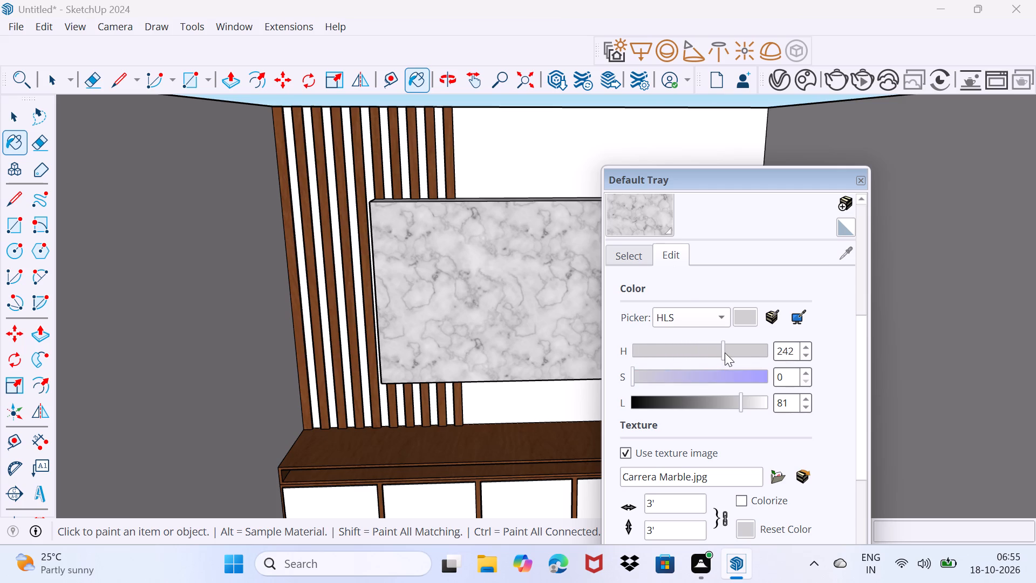
{"action": "left_click_drag", "start_coordinate": [725, 352], "coordinate": [717, 353]}
{"action": "left_click_drag", "start_coordinate": [717, 353], "coordinate": [700, 356]}
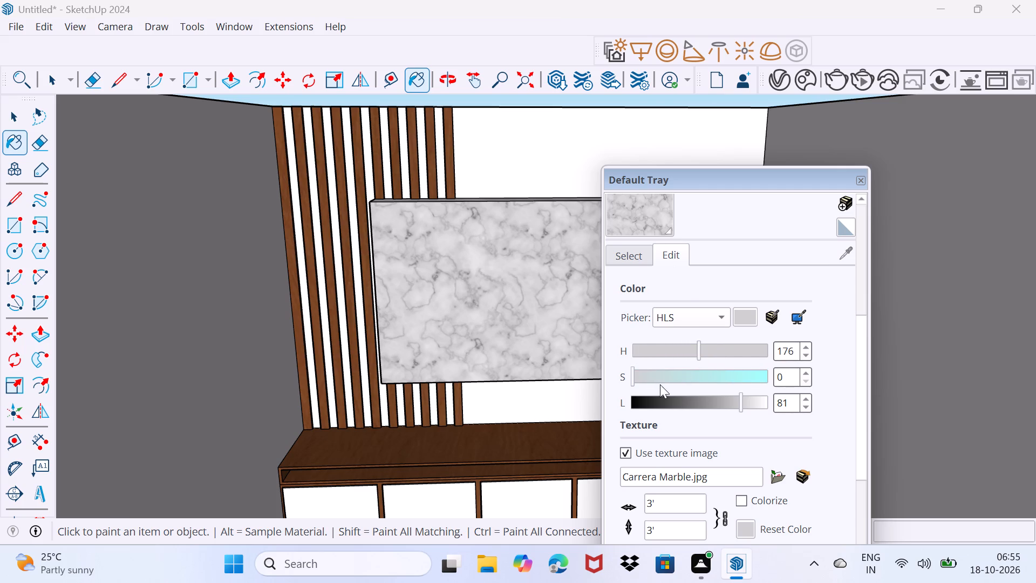
{"action": "left_click_drag", "start_coordinate": [632, 383], "coordinate": [675, 383]}
{"action": "left_click_drag", "start_coordinate": [675, 383], "coordinate": [572, 385]}
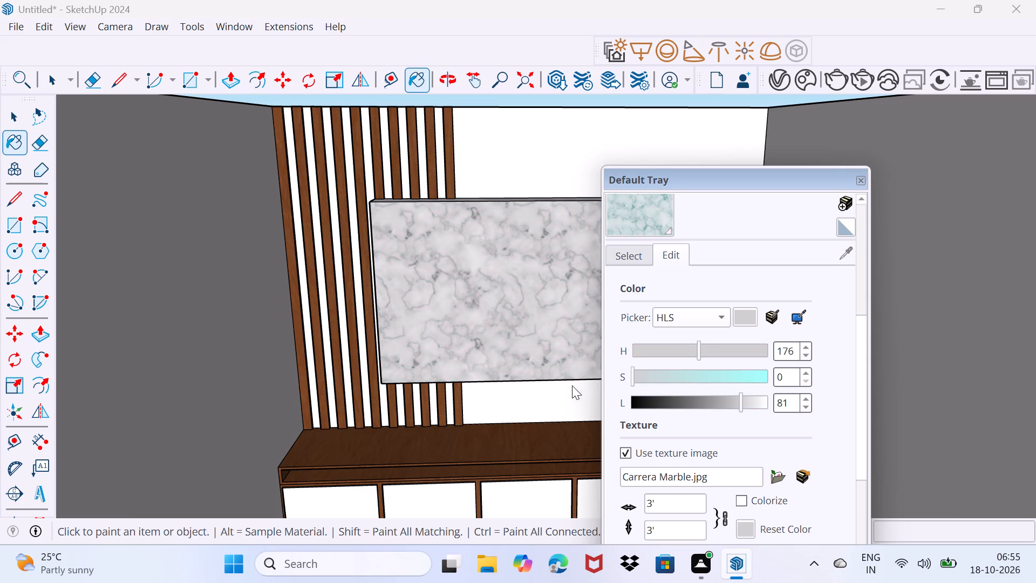
{"action": "left_click_drag", "start_coordinate": [572, 385], "coordinate": [556, 388]}
{"action": "left_click_drag", "start_coordinate": [697, 348], "coordinate": [745, 351]}
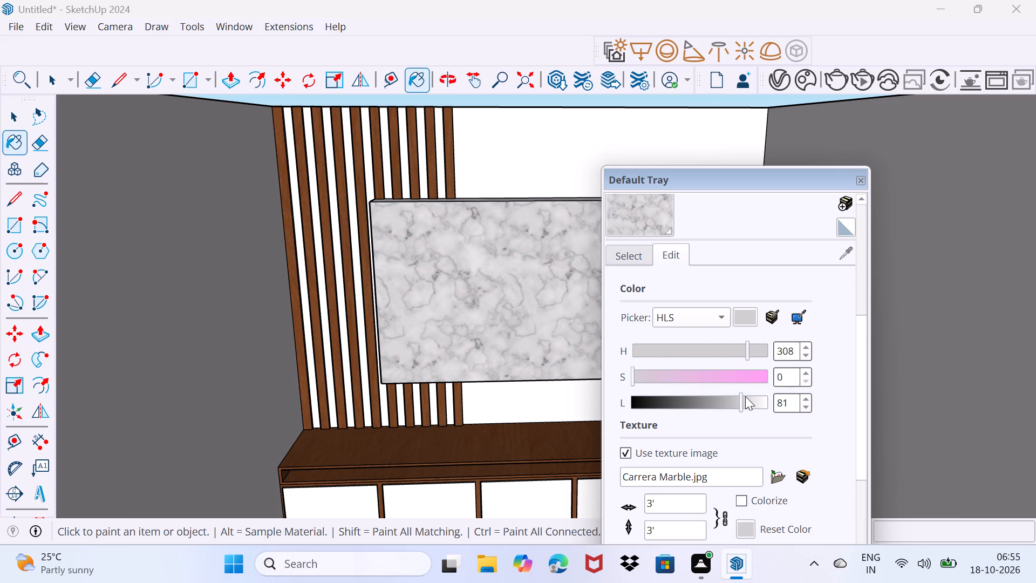
Darken the model's marble material by setting its lightness to 59, with the hue at 305.
{"action": "left_click_drag", "start_coordinate": [741, 400], "coordinate": [735, 402]}
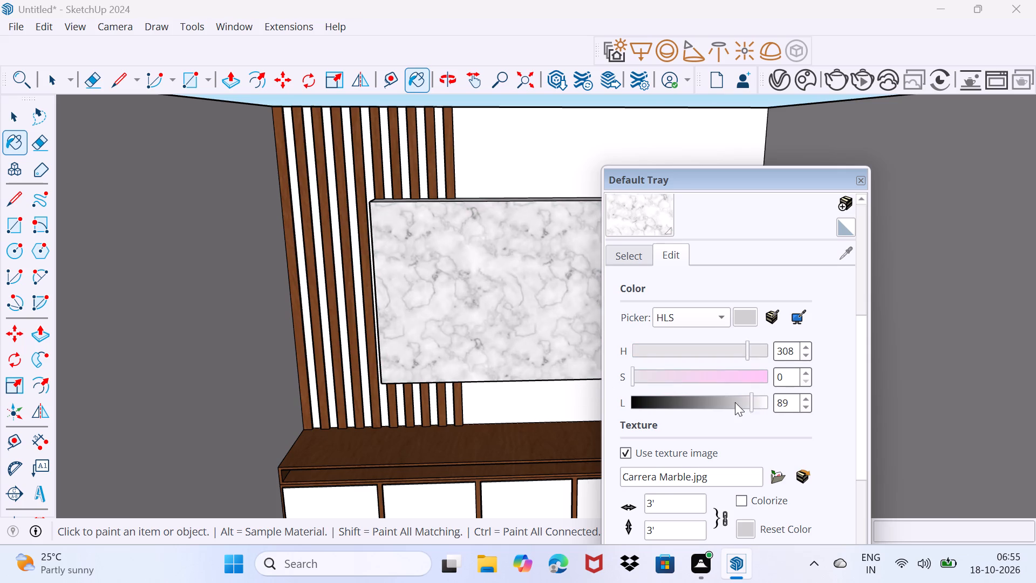
{"action": "left_click_drag", "start_coordinate": [735, 402], "coordinate": [623, 409]}
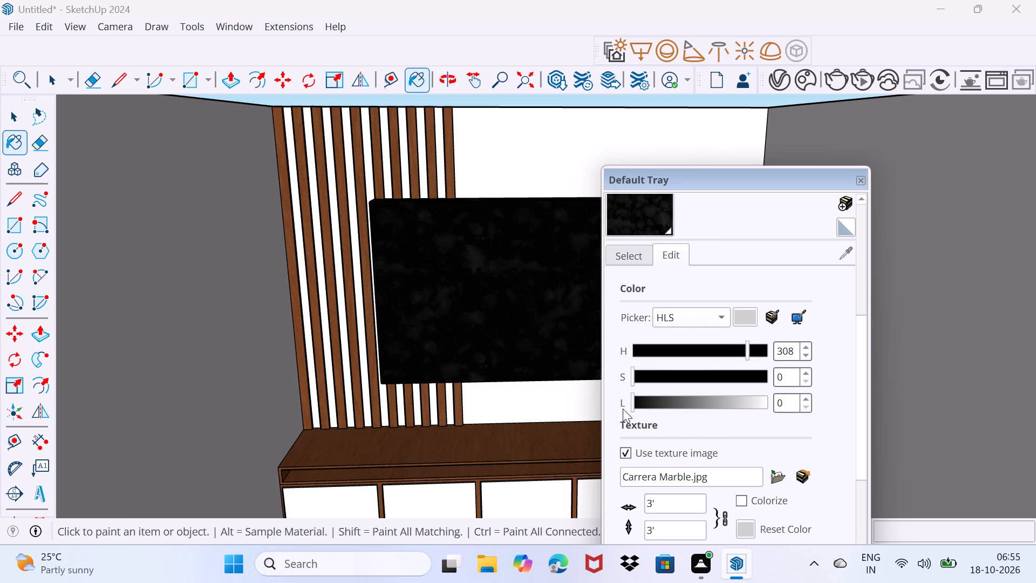
{"action": "left_click_drag", "start_coordinate": [623, 409], "coordinate": [790, 418]}
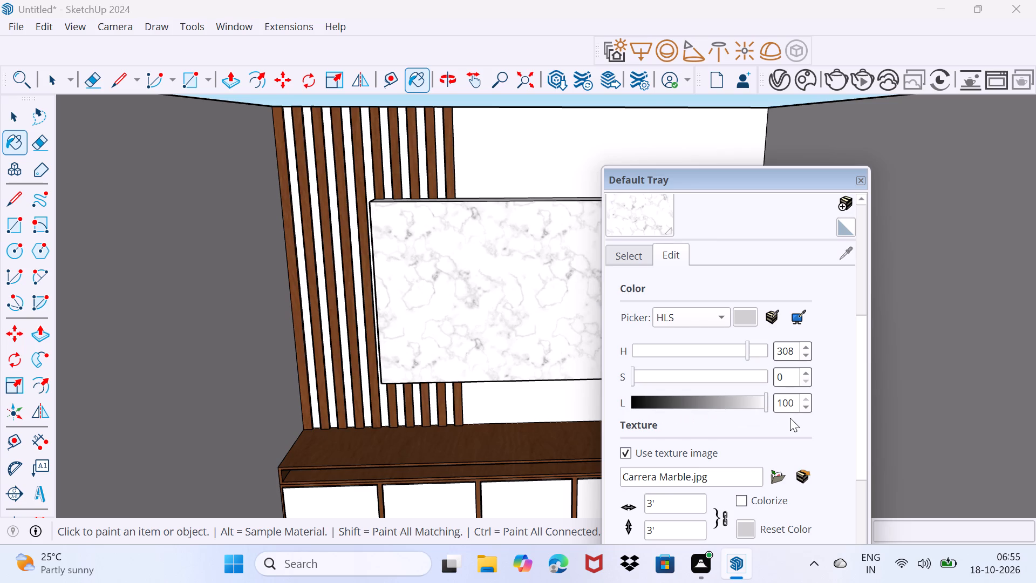
{"action": "left_click_drag", "start_coordinate": [790, 418], "coordinate": [715, 420]}
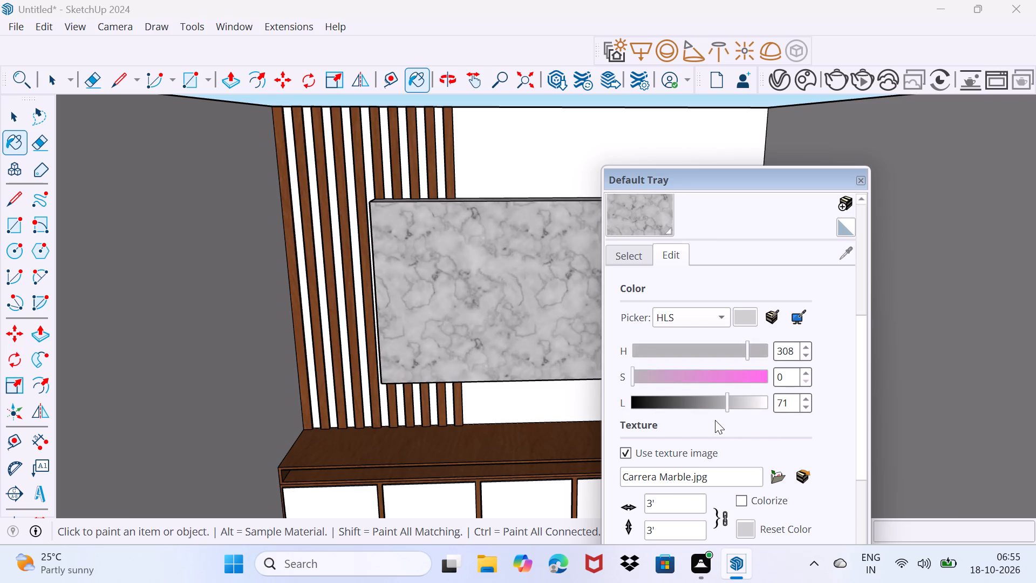
{"action": "left_click_drag", "start_coordinate": [715, 420], "coordinate": [711, 420]}
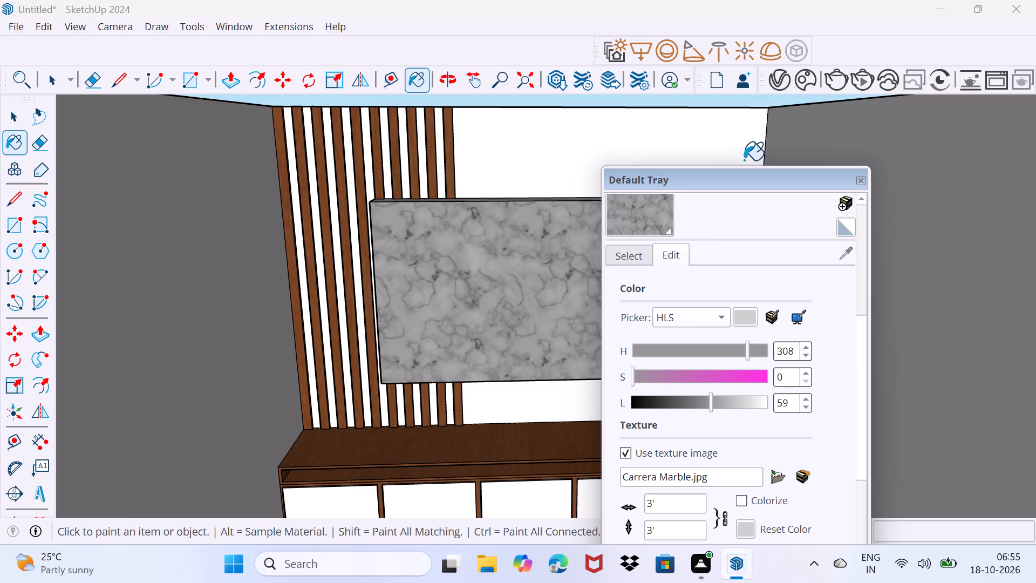
{"action": "scroll", "coordinate": [697, 292], "scroll_direction": "down", "scroll_amount": 2}
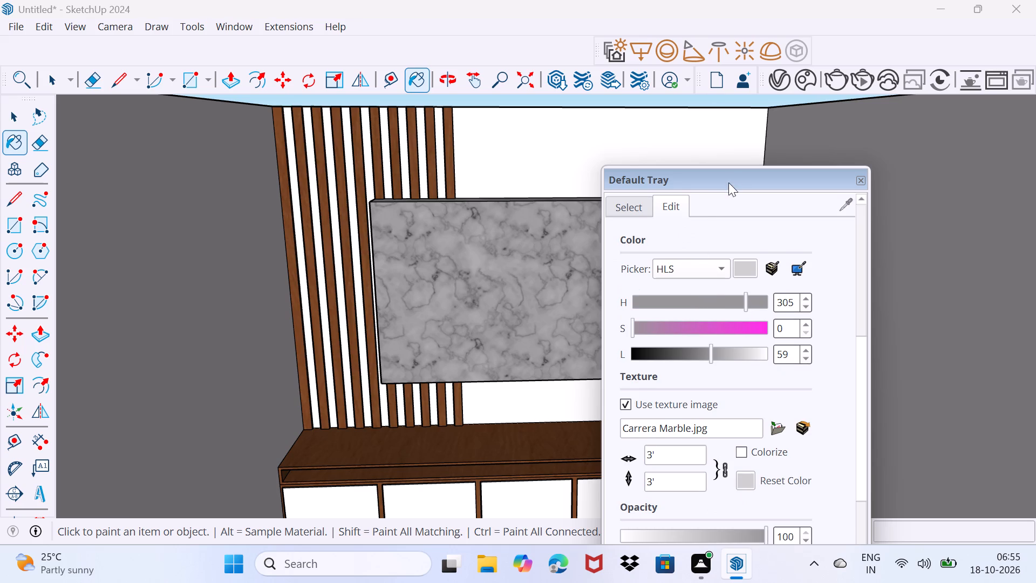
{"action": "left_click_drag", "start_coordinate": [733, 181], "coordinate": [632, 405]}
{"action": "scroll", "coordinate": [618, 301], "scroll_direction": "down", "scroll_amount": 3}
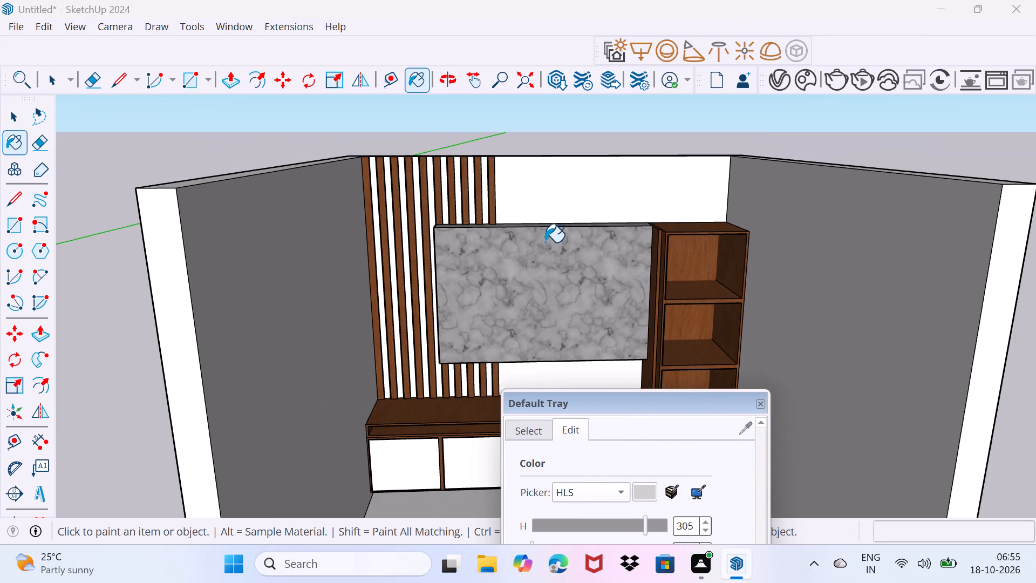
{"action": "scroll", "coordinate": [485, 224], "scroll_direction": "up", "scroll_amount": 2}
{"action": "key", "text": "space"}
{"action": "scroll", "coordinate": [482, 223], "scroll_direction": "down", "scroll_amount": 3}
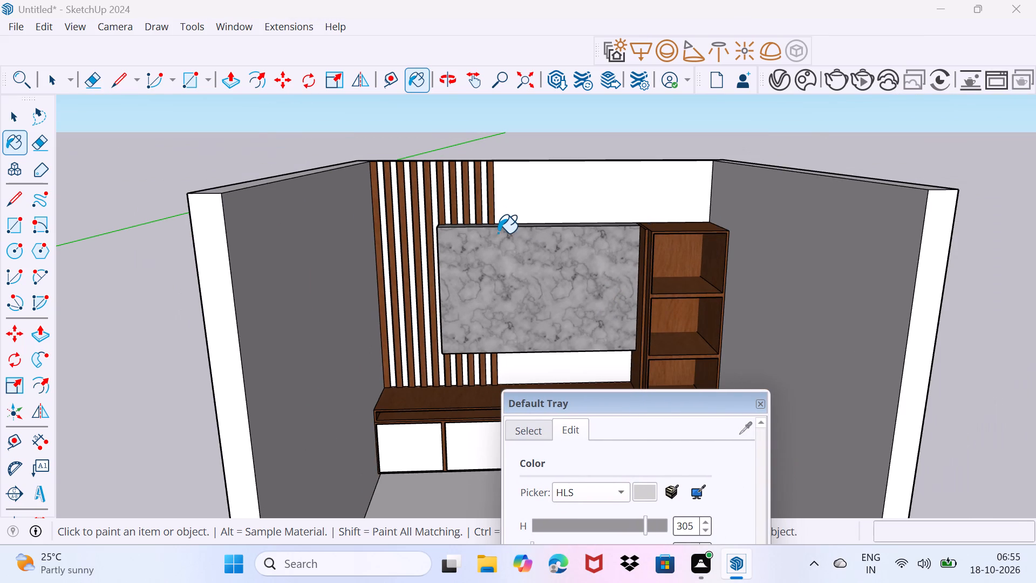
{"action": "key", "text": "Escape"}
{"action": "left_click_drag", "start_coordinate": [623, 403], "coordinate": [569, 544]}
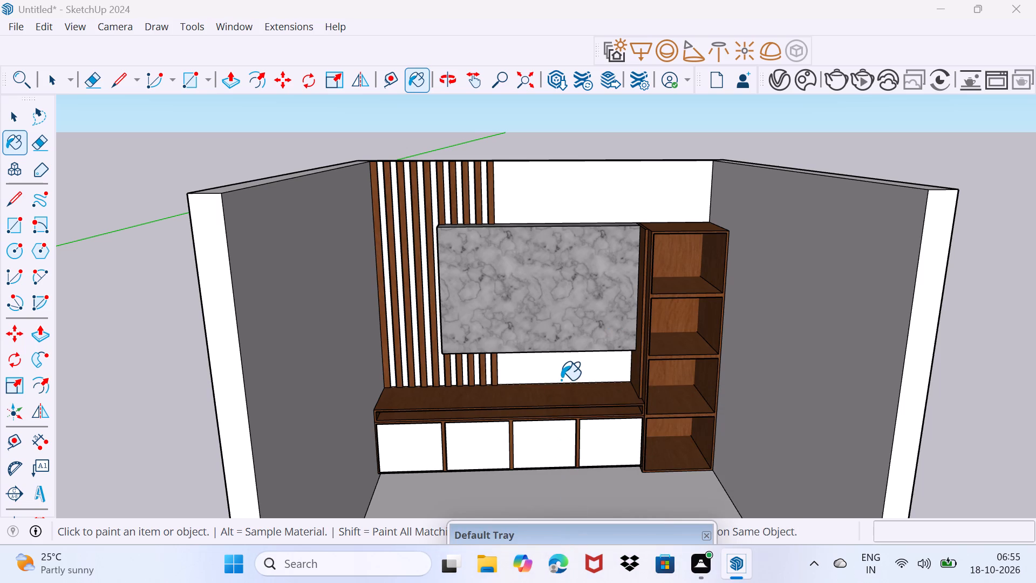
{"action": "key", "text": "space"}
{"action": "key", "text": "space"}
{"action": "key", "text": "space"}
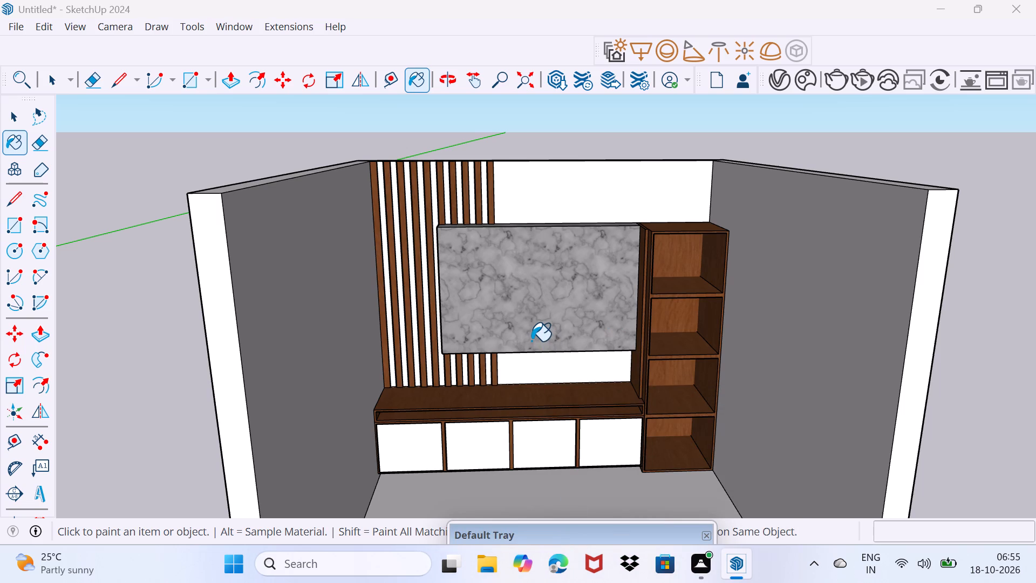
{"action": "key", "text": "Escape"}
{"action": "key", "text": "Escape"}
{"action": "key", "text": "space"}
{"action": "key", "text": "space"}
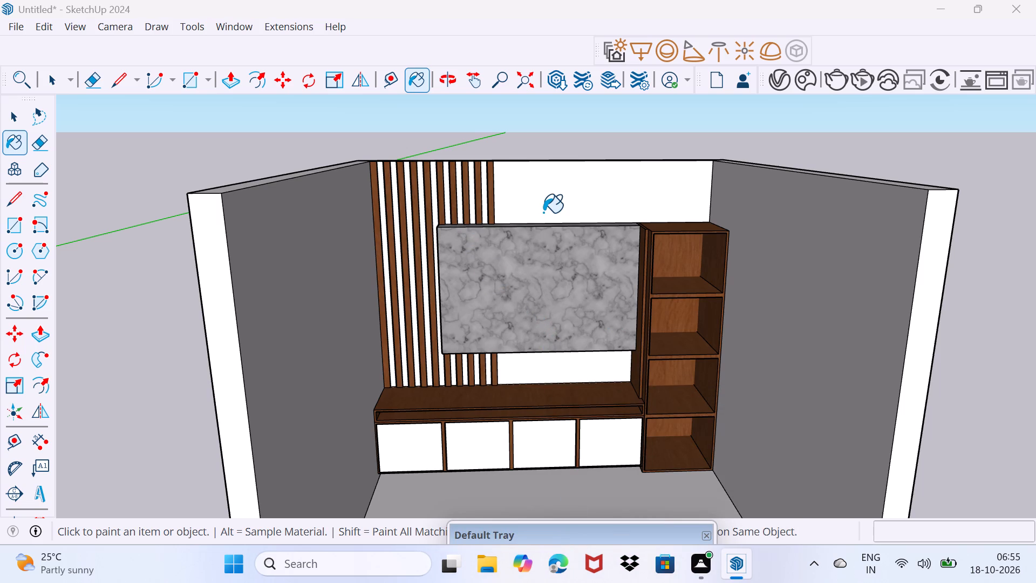
Apply the adjusted marble to the front of the wall strip third from the shelf-side end, above the projecting panel.
{"action": "left_click", "coordinate": [465, 201]}
{"action": "key", "text": "space"}
{"action": "scroll", "coordinate": [465, 201], "scroll_direction": "up", "scroll_amount": 4}
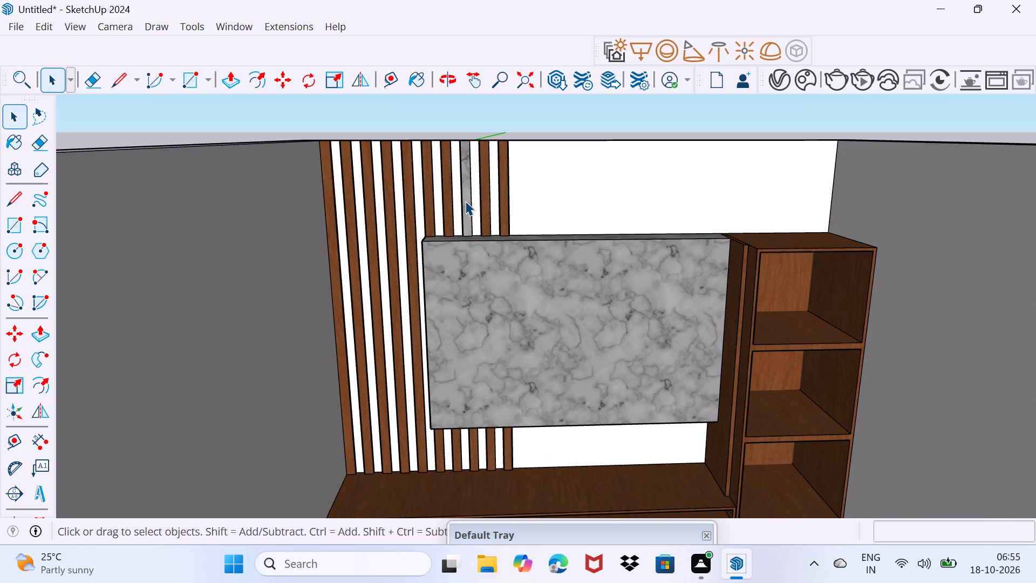
{"action": "left_click_drag", "start_coordinate": [598, 538], "coordinate": [739, 372]}
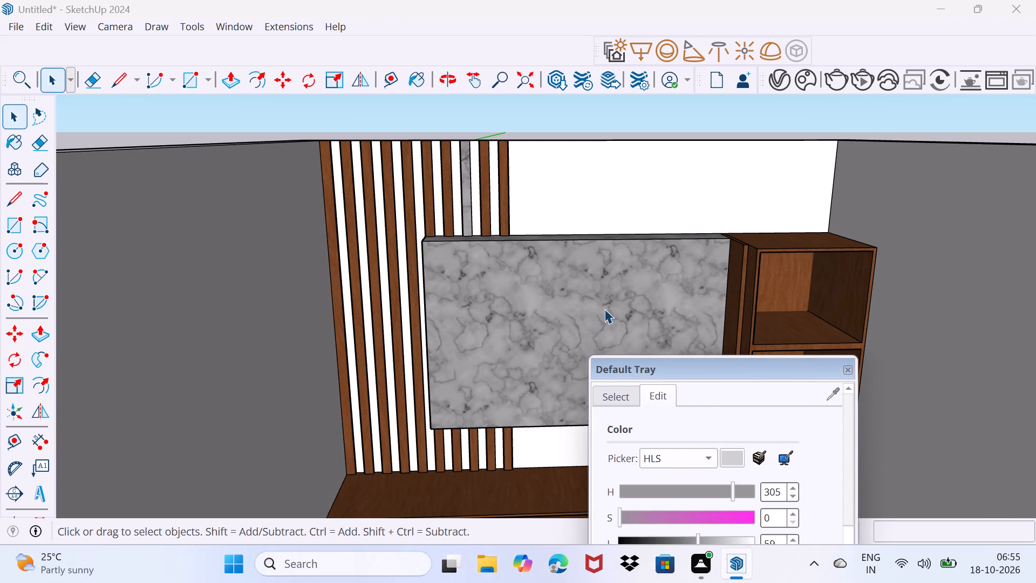
{"action": "left_click_drag", "start_coordinate": [706, 361], "coordinate": [654, 525]}
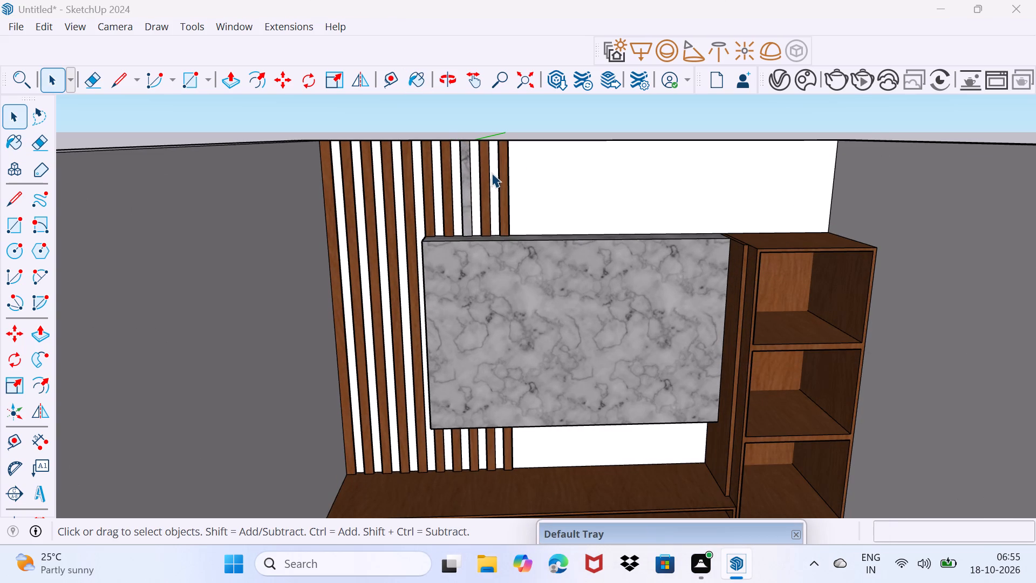
Draw lines about 2 1/2" long across the backs of the top ends of the first four strips from the side wall, separating them from the backing.
{"action": "middle_click_drag", "start_coordinate": [492, 173], "coordinate": [490, 331]}
{"action": "middle_click_drag", "start_coordinate": [458, 270], "coordinate": [511, 525]}
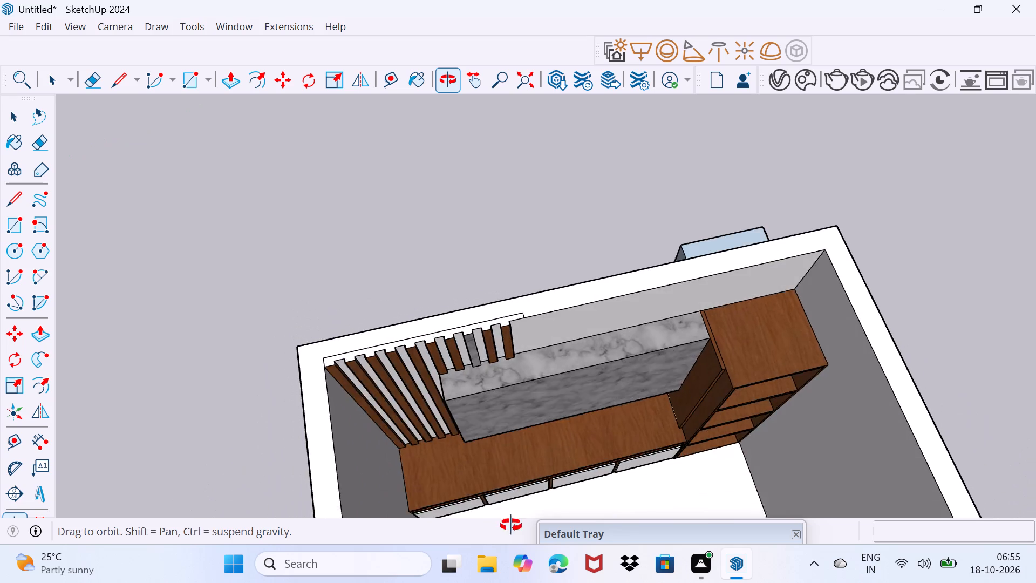
{"action": "middle_click_drag", "start_coordinate": [511, 525], "coordinate": [512, 516]}
{"action": "scroll", "coordinate": [461, 364], "scroll_direction": "up", "scroll_amount": 5}
{"action": "middle_click_drag", "start_coordinate": [397, 329], "coordinate": [470, 292]}
{"action": "scroll", "coordinate": [350, 357], "scroll_direction": "up", "scroll_amount": 4}
{"action": "scroll", "coordinate": [356, 369], "scroll_direction": "down", "scroll_amount": 4}
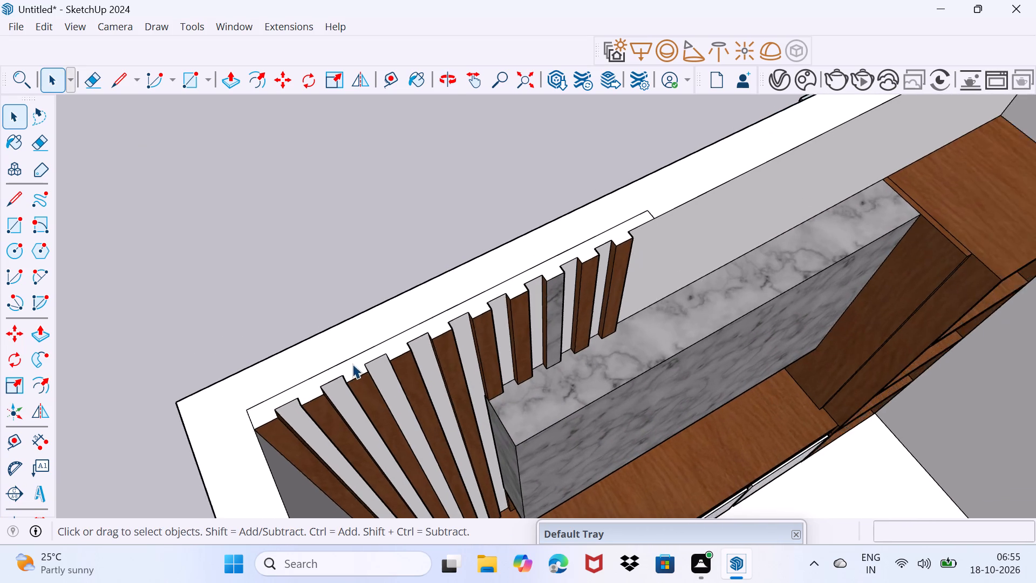
{"action": "scroll", "coordinate": [352, 364], "scroll_direction": "down", "scroll_amount": 2}
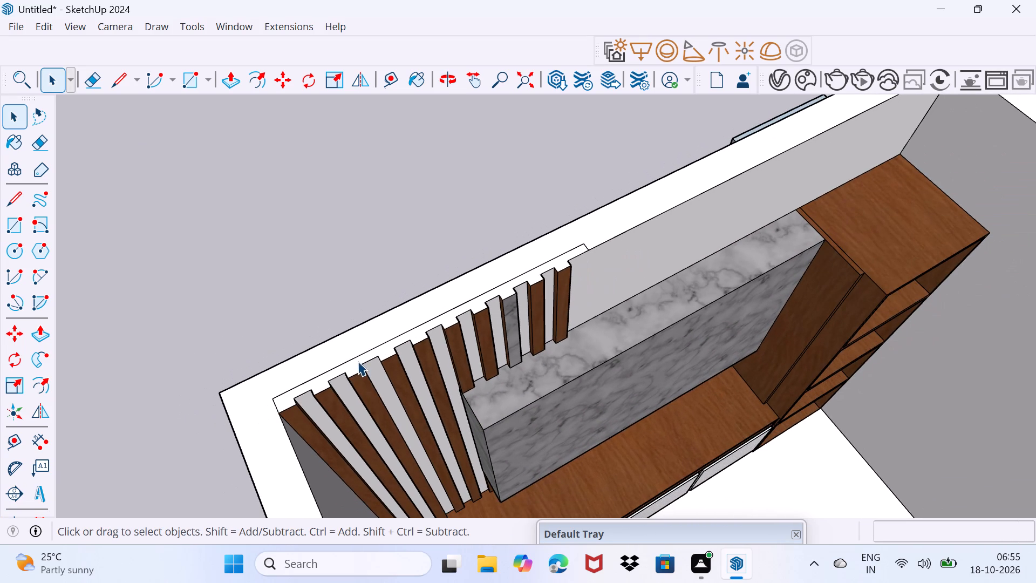
{"action": "key", "text": "p"}
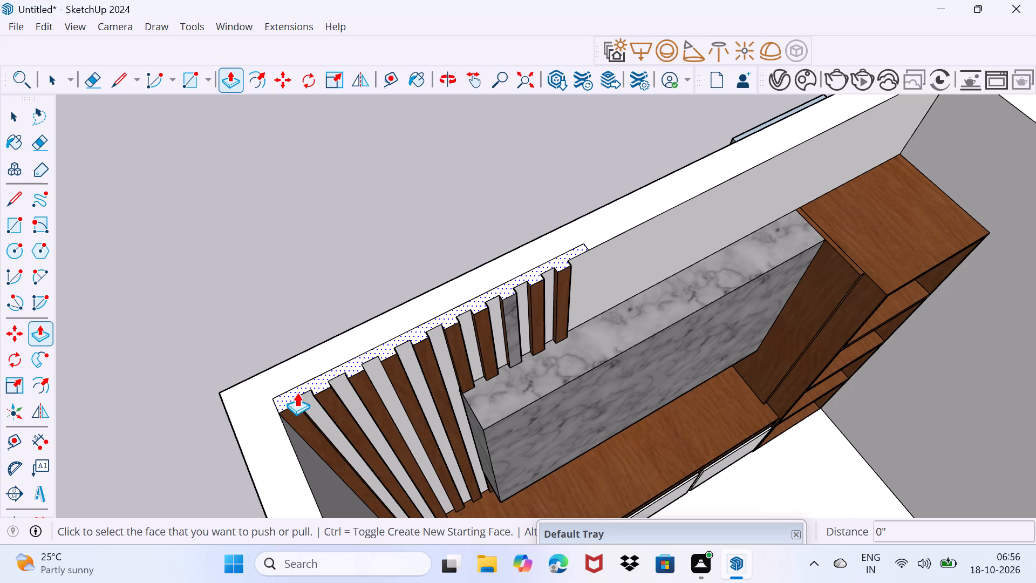
{"action": "key", "text": "l"}
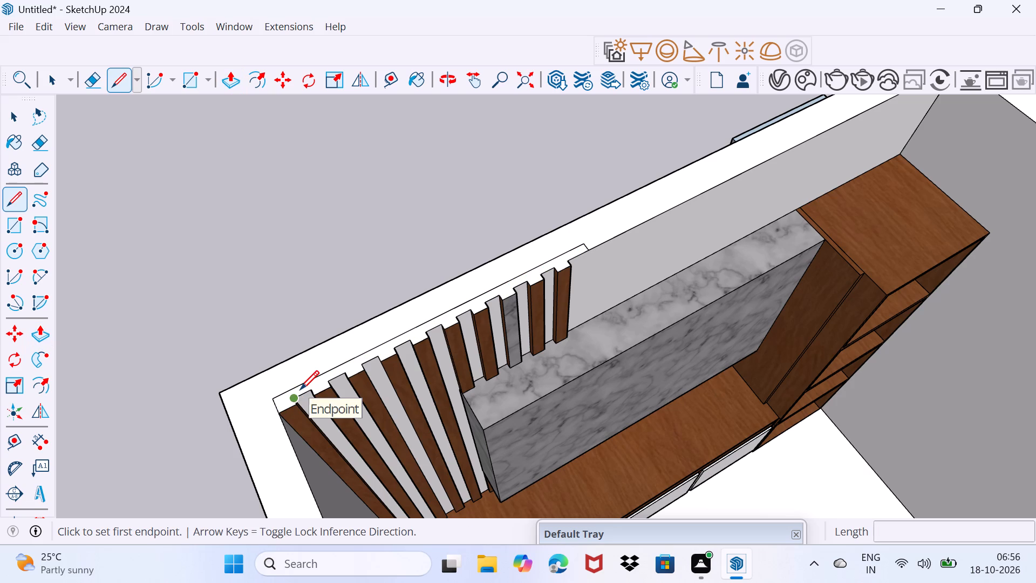
{"action": "left_click", "coordinate": [294, 395]}
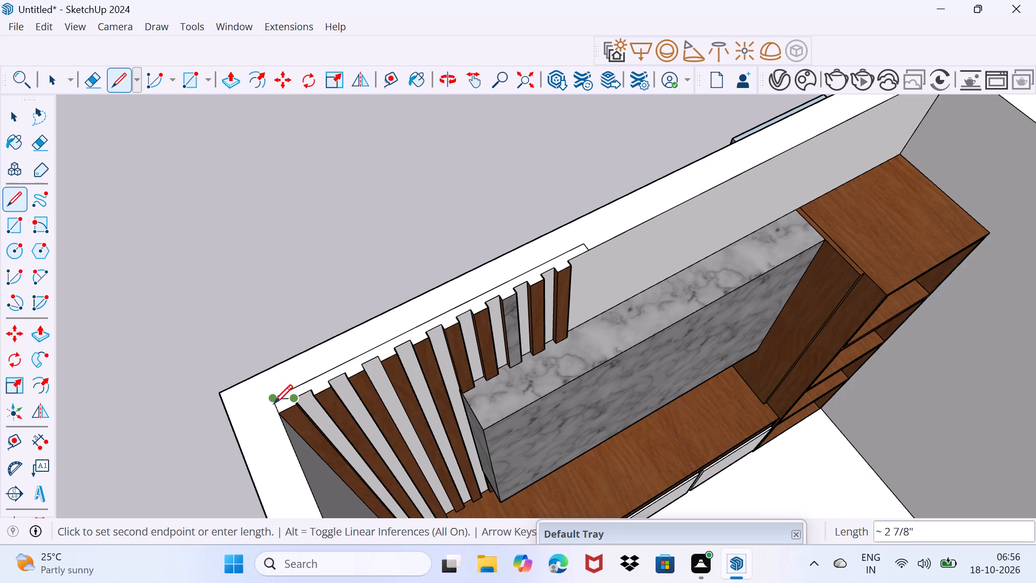
{"action": "scroll", "coordinate": [276, 403], "scroll_direction": "up", "scroll_amount": 9}
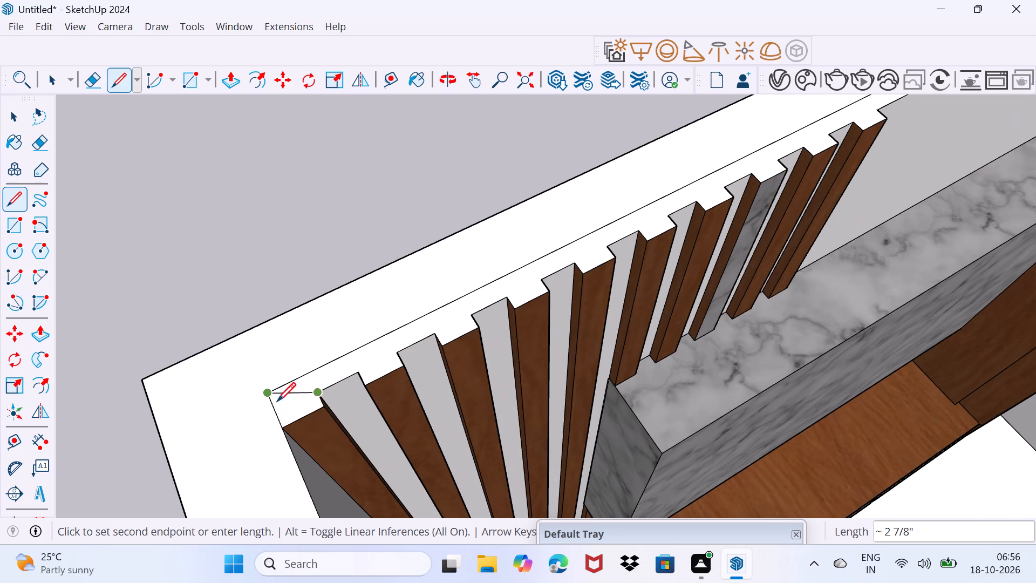
{"action": "left_click", "coordinate": [275, 409]}
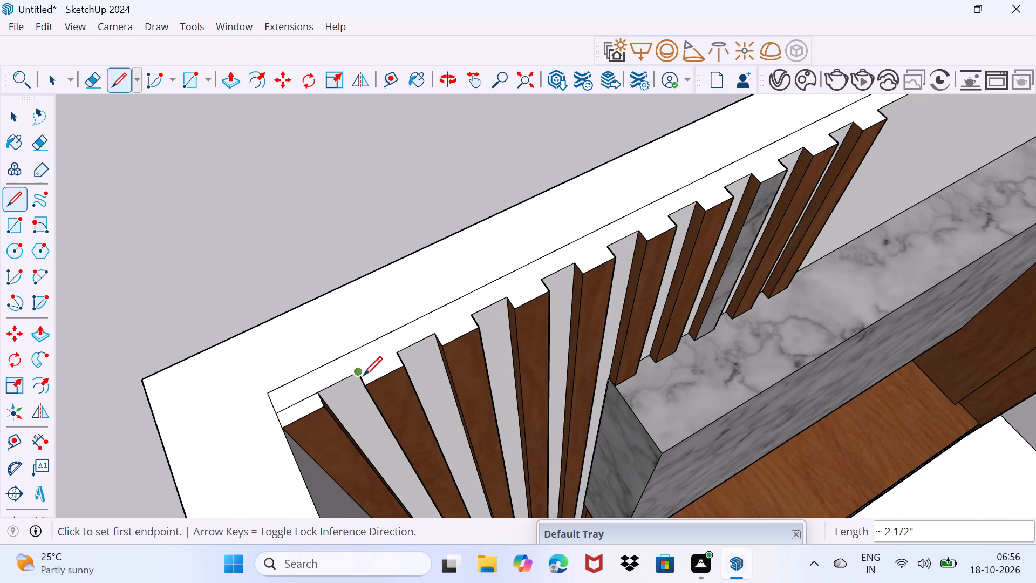
{"action": "left_click", "coordinate": [397, 354]}
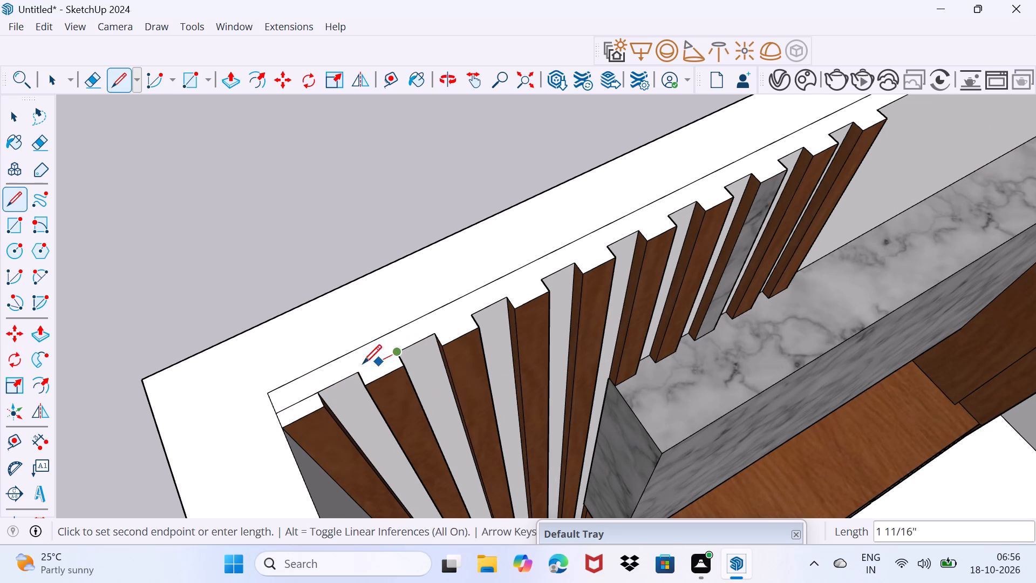
{"action": "left_click", "coordinate": [360, 371]}
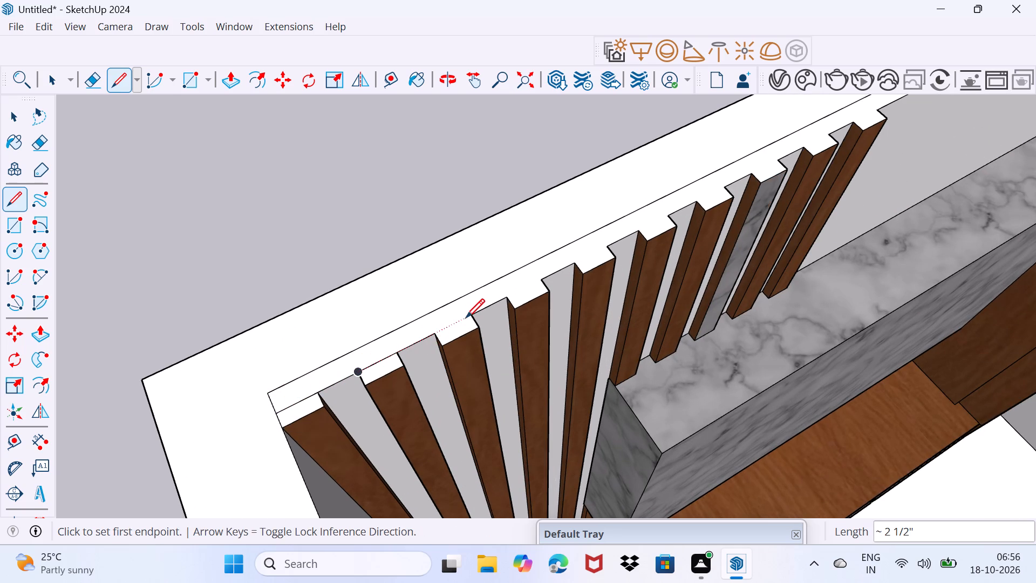
{"action": "left_click", "coordinate": [473, 314]}
{"action": "left_click", "coordinate": [429, 331]}
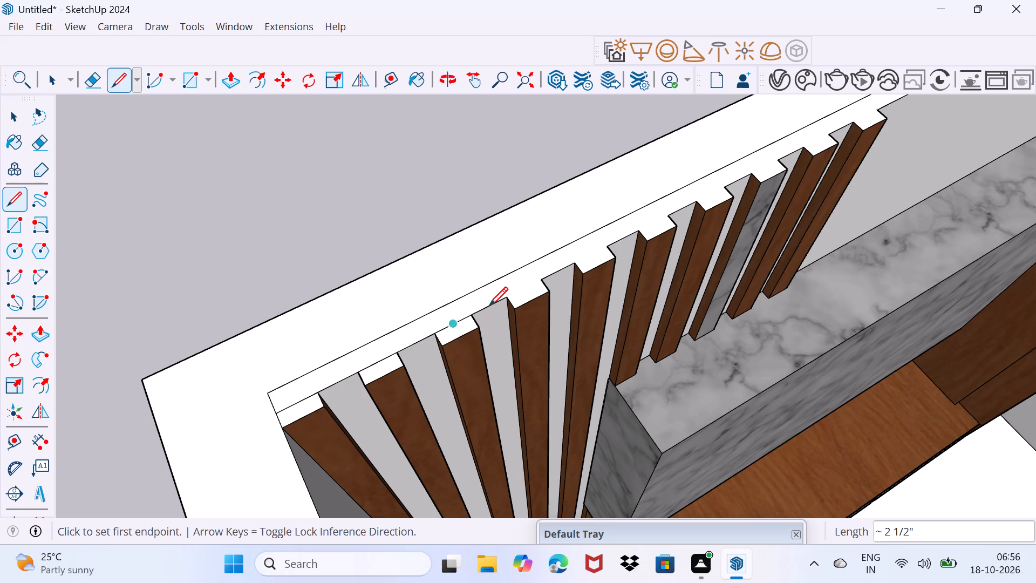
{"action": "left_click", "coordinate": [543, 280]}
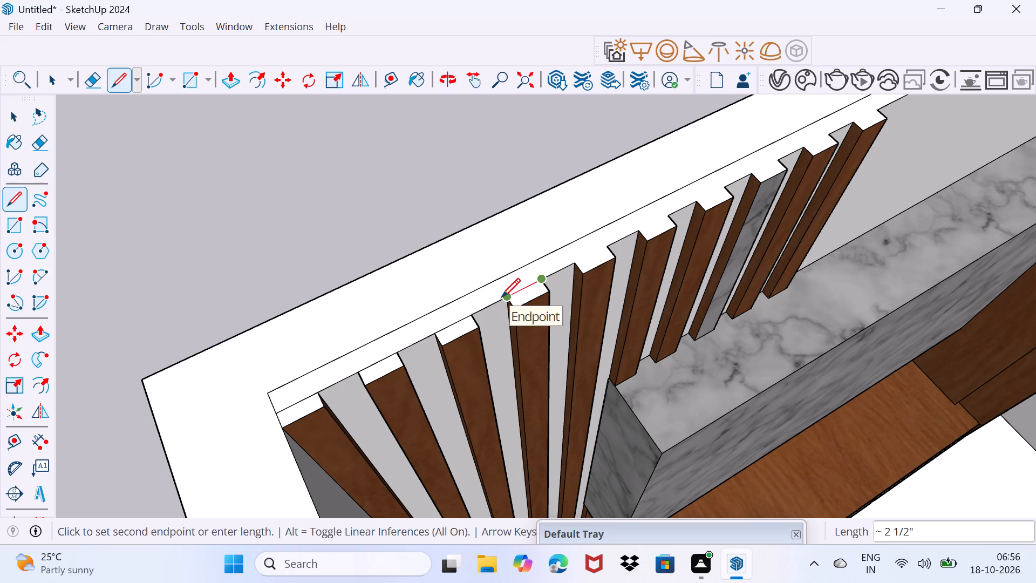
{"action": "left_click", "coordinate": [501, 297]}
Draw the same separating lines, about 2 3/8" to 2 1/2" long, across the top ends of the remaining six wall strips.
{"action": "left_click", "coordinate": [609, 249]}
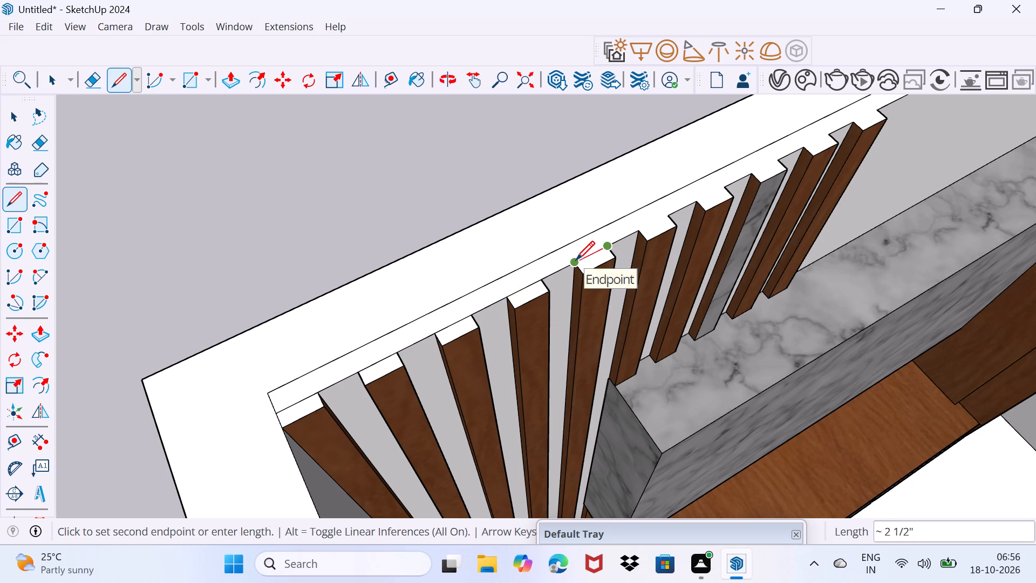
{"action": "left_click", "coordinate": [576, 260]}
{"action": "left_click", "coordinate": [672, 215]}
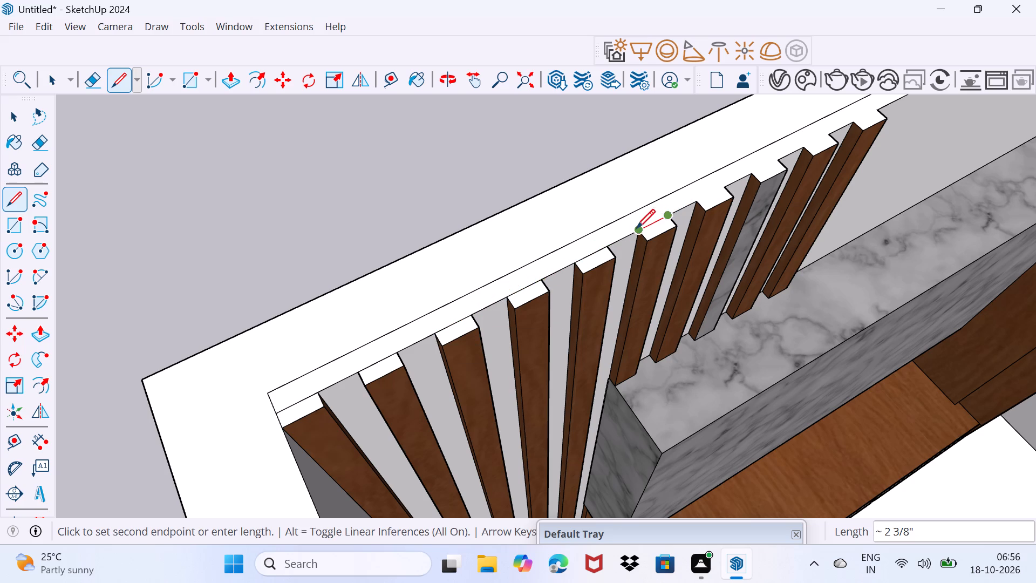
{"action": "left_click", "coordinate": [636, 228]}
{"action": "left_click", "coordinate": [723, 188]}
{"action": "left_click", "coordinate": [690, 204]}
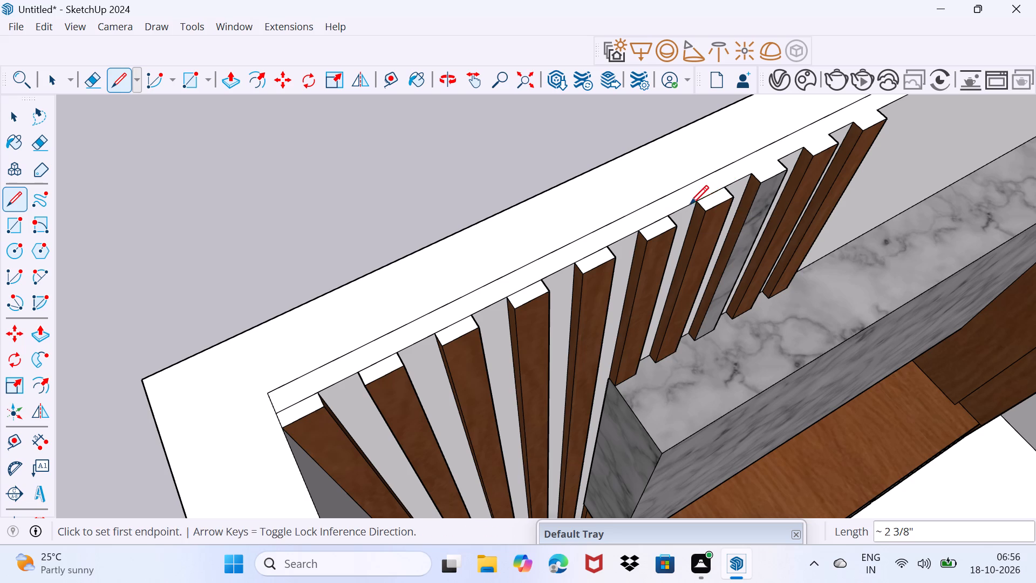
{"action": "left_click", "coordinate": [779, 161]}
{"action": "left_click", "coordinate": [754, 174]}
{"action": "left_click", "coordinate": [830, 134]}
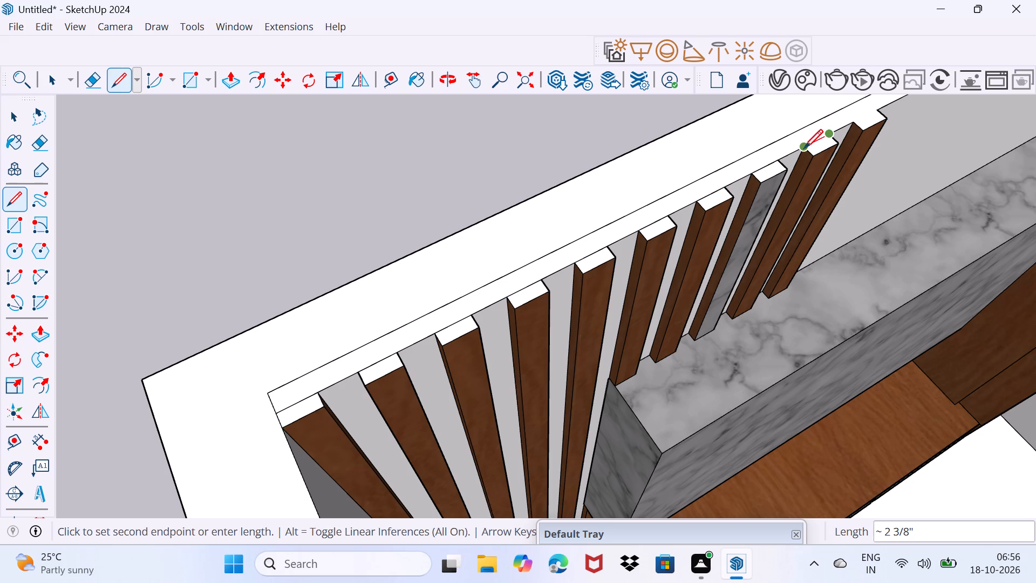
{"action": "left_click", "coordinate": [802, 150]}
{"action": "left_click", "coordinate": [877, 111]}
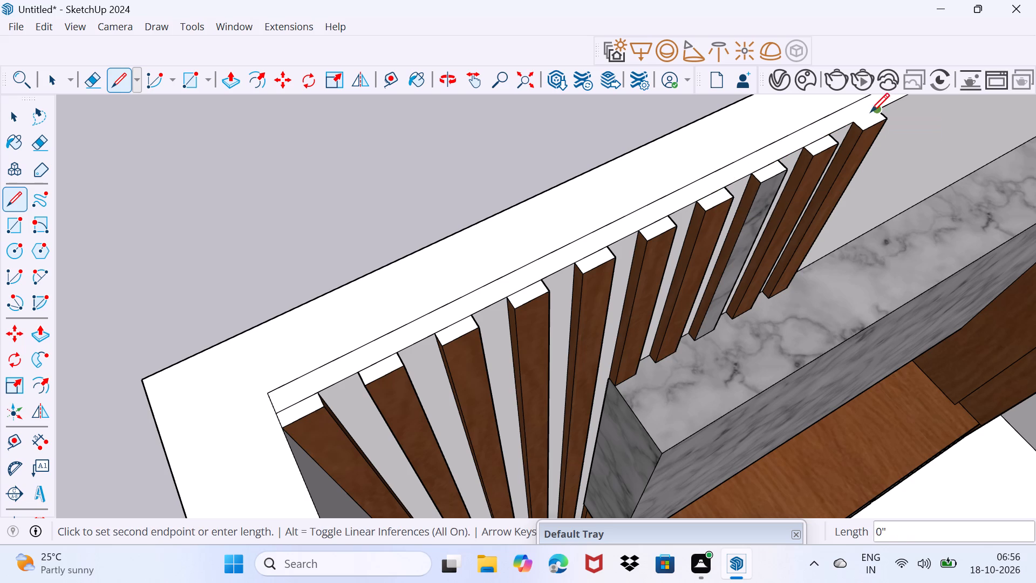
{"action": "left_click", "coordinate": [854, 123]}
{"action": "key", "text": "space"}
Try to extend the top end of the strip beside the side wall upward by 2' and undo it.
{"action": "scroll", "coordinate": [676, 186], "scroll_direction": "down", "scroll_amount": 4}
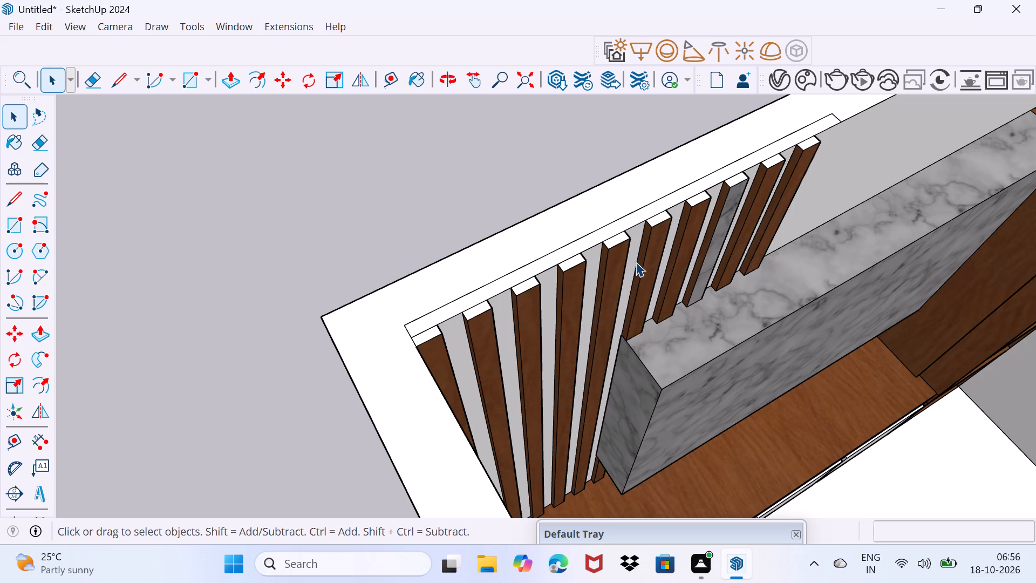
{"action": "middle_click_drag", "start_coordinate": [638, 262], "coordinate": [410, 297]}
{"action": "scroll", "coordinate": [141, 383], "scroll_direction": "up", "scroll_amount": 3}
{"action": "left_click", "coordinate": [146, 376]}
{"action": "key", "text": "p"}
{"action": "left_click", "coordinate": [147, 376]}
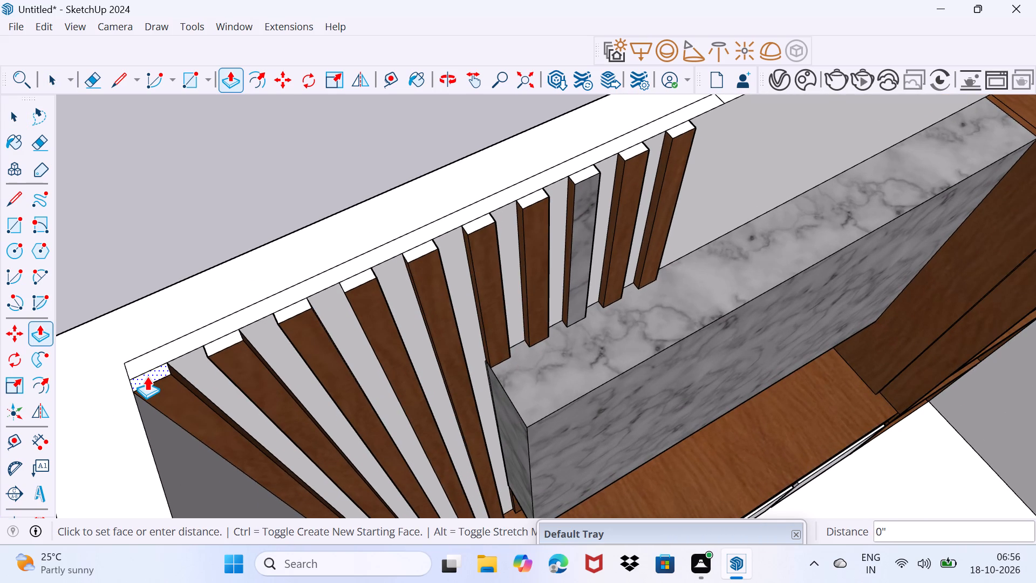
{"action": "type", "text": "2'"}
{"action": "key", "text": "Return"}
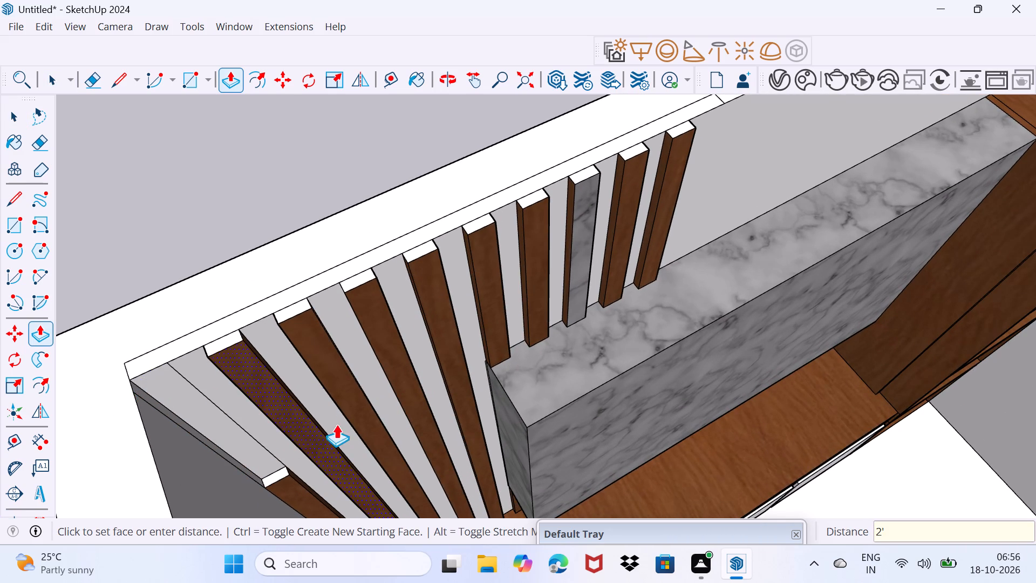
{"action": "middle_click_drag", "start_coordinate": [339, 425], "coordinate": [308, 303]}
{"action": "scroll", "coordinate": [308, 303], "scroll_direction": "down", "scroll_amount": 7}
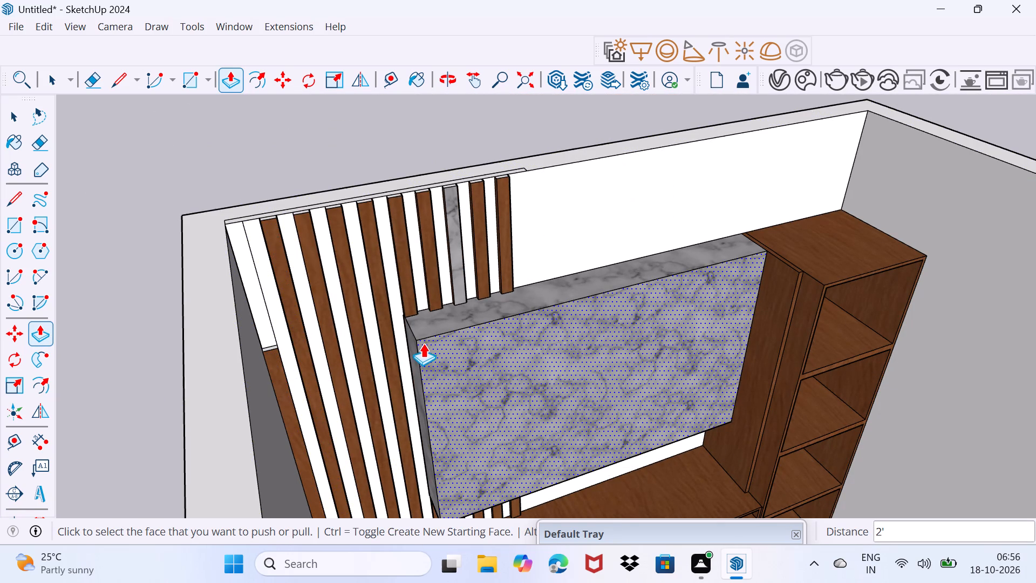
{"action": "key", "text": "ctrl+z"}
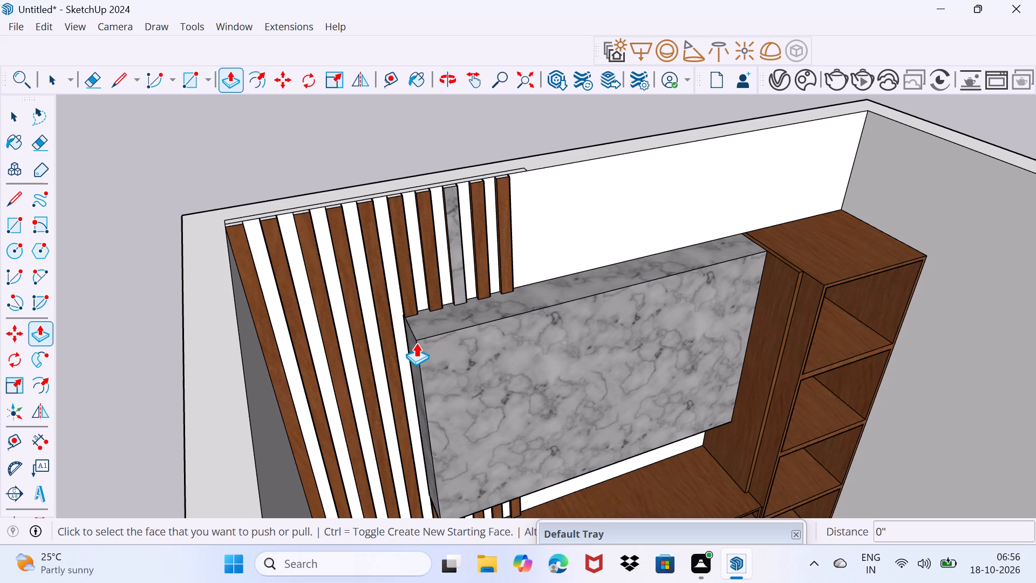
Erase the backing's outline on the wall top, including the long line behind the strips and the short line at each end.
{"action": "scroll", "coordinate": [453, 167], "scroll_direction": "up", "scroll_amount": 1}
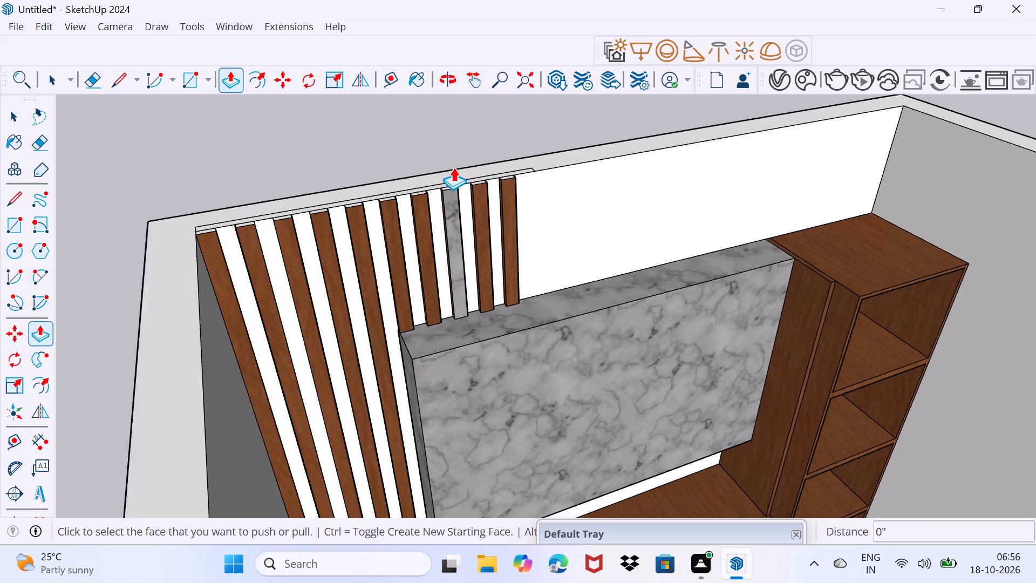
{"action": "scroll", "coordinate": [453, 167], "scroll_direction": "up", "scroll_amount": 2}
{"action": "key", "text": "space"}
{"action": "scroll", "coordinate": [392, 197], "scroll_direction": "up", "scroll_amount": 3}
{"action": "middle_click_drag", "start_coordinate": [392, 199], "coordinate": [413, 227]}
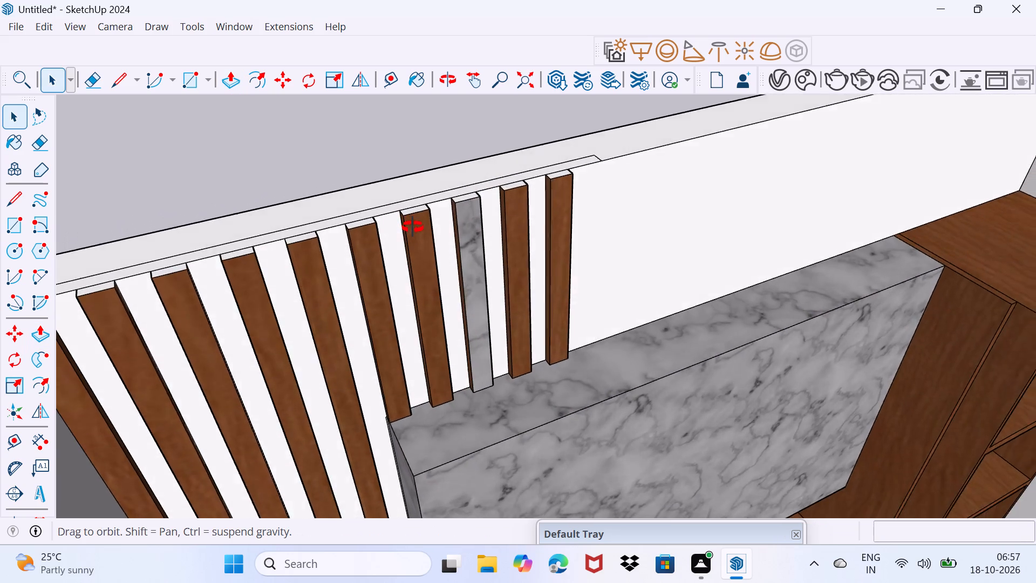
{"action": "middle_click_drag", "start_coordinate": [413, 227], "coordinate": [537, 237]}
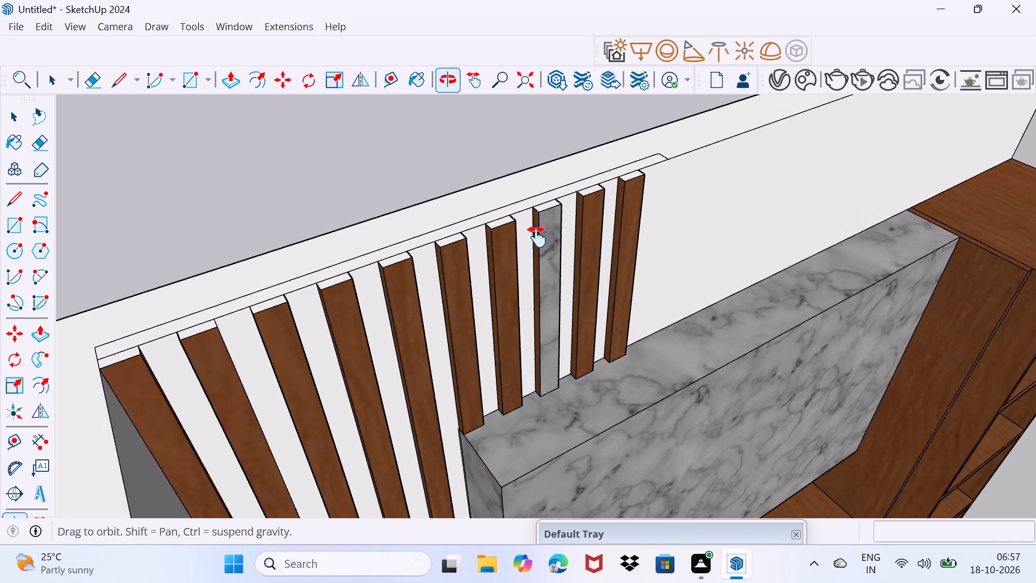
{"action": "middle_click_drag", "start_coordinate": [537, 237], "coordinate": [538, 238]}
{"action": "scroll", "coordinate": [345, 261], "scroll_direction": "up", "scroll_amount": 2}
{"action": "key", "text": "e"}
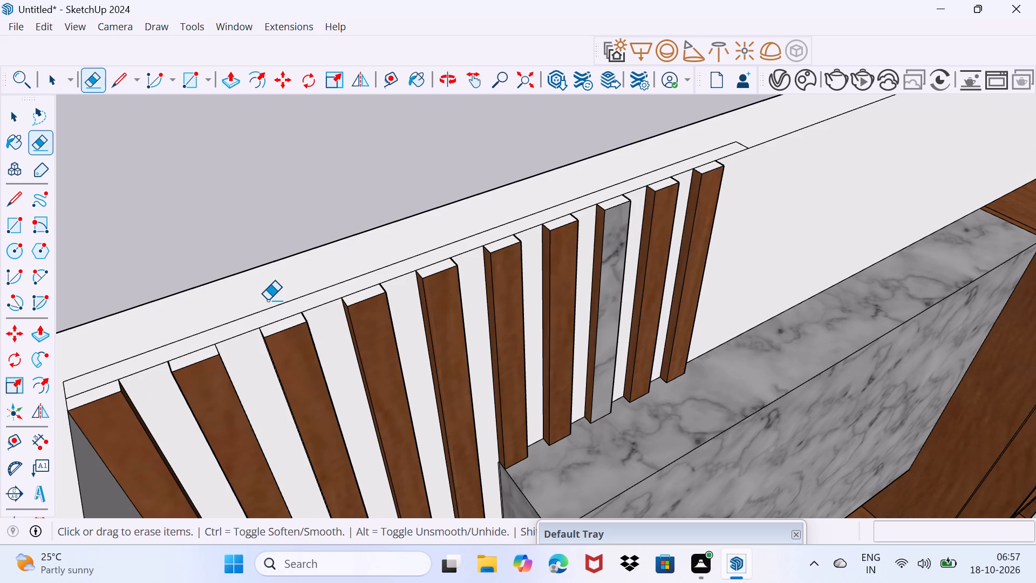
{"action": "left_click", "coordinate": [269, 307]}
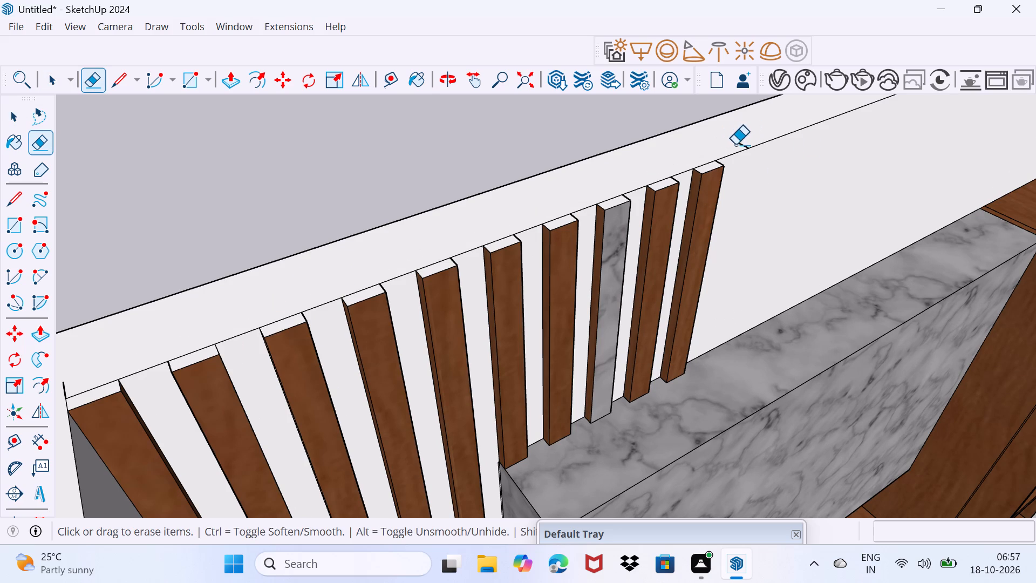
{"action": "left_click", "coordinate": [740, 144]}
{"action": "scroll", "coordinate": [404, 253], "scroll_direction": "down", "scroll_amount": 4}
{"action": "scroll", "coordinate": [187, 338], "scroll_direction": "up", "scroll_amount": 3}
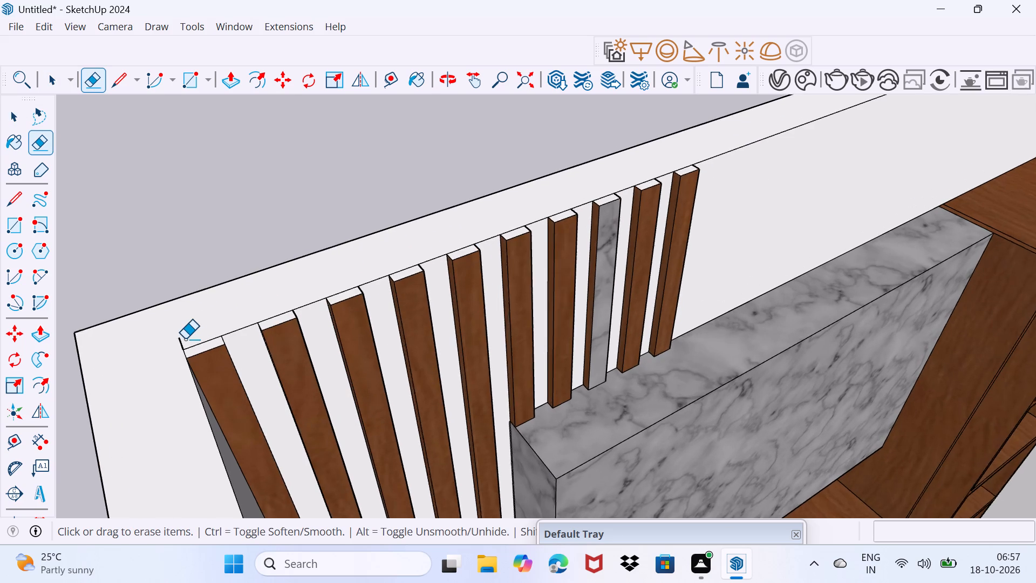
{"action": "left_click", "coordinate": [182, 343]}
{"action": "key", "text": "space"}
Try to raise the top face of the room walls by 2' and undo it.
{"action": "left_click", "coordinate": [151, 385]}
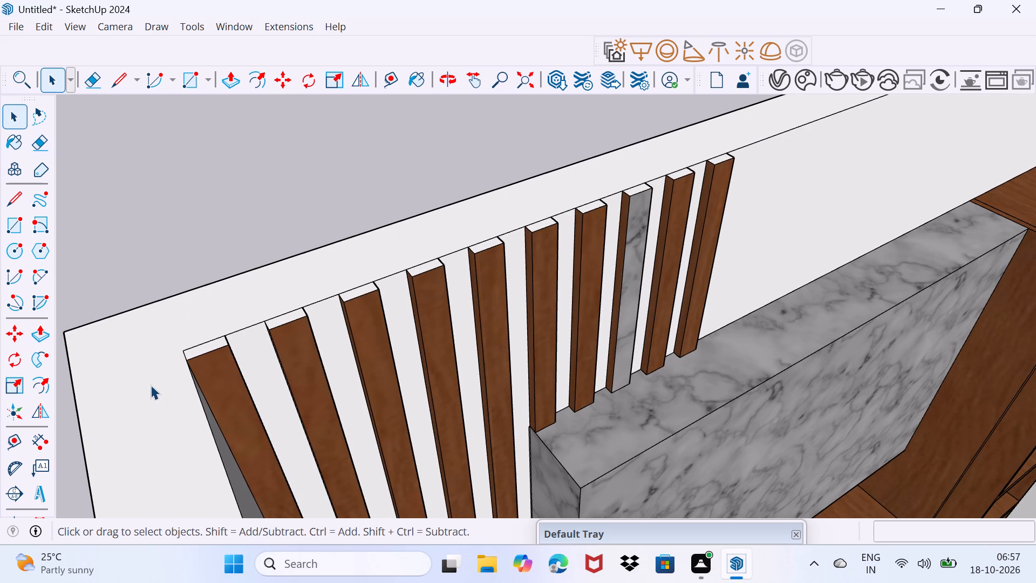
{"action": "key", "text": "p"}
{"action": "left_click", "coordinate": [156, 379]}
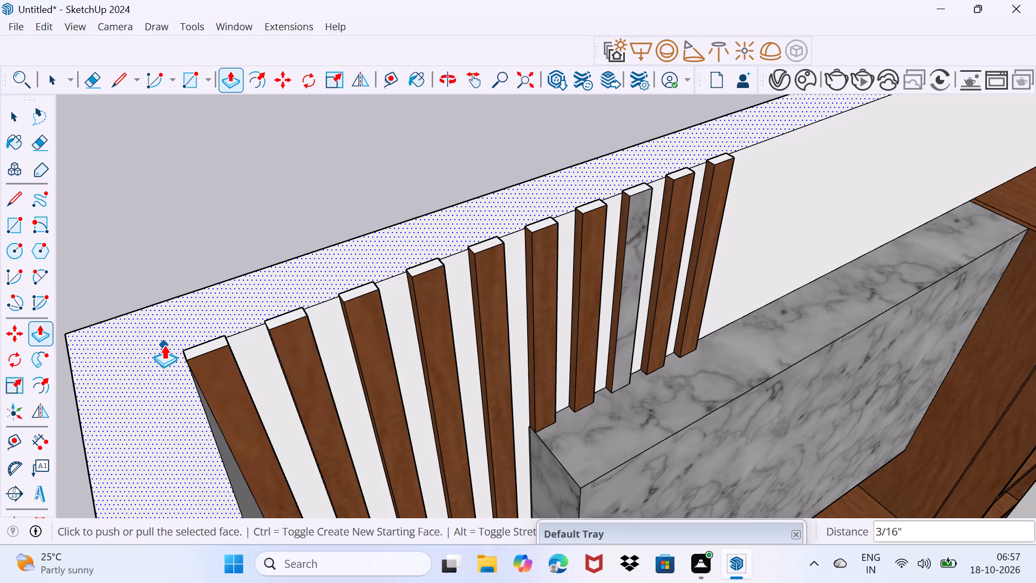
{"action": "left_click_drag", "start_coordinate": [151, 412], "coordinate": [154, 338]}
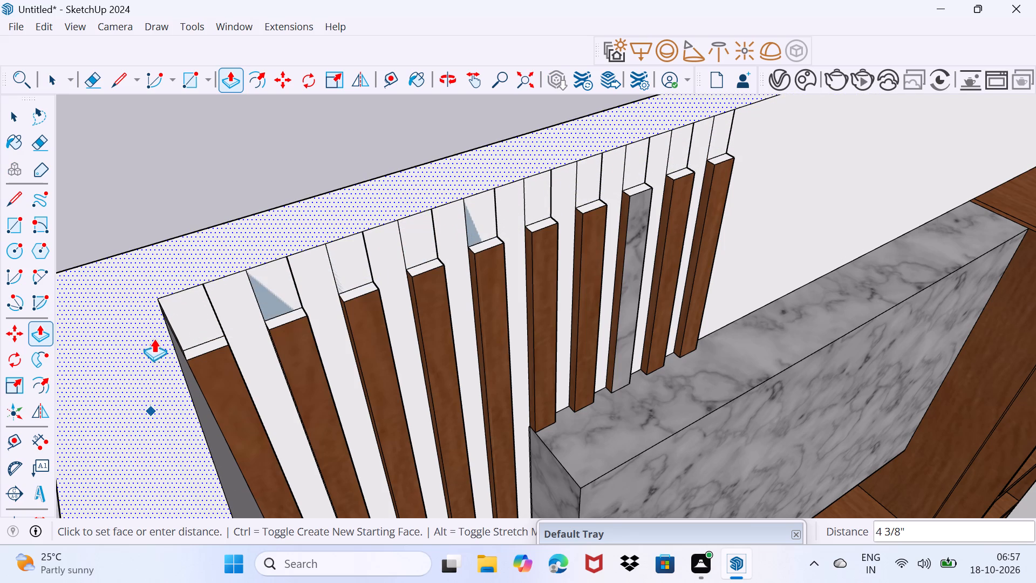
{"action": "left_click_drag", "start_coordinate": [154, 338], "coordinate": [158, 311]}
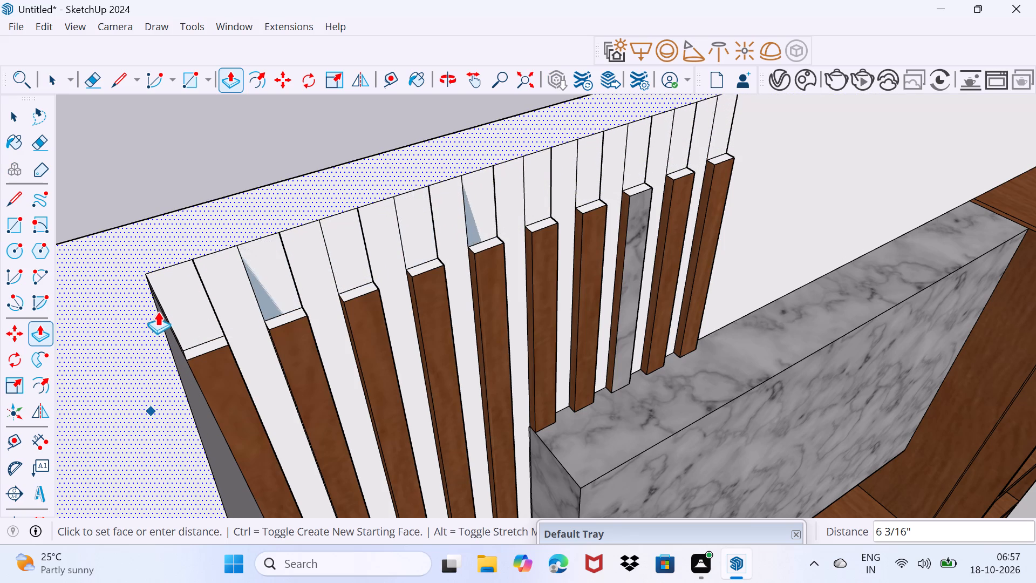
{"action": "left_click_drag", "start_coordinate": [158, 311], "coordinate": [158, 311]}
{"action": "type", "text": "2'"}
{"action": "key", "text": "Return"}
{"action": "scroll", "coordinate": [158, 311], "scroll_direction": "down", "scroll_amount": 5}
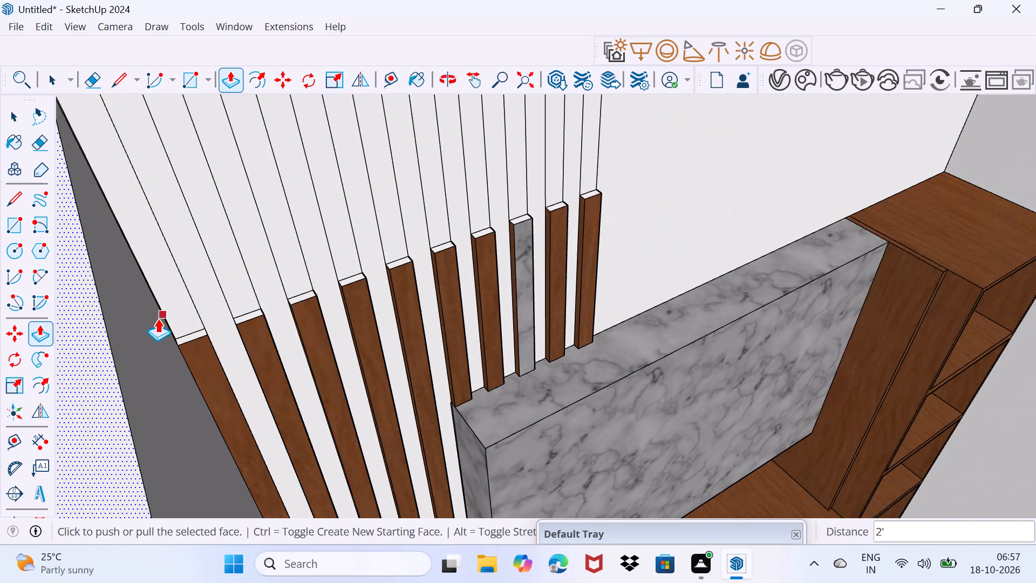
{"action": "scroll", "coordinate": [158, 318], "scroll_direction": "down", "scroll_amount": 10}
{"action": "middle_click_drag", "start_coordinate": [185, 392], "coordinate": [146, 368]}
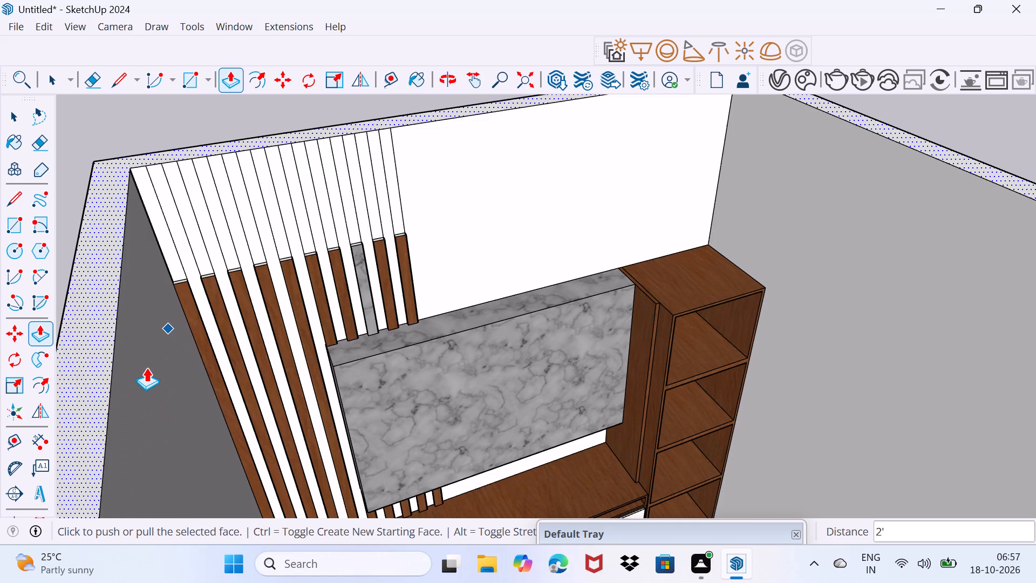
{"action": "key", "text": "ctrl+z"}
Raise the top face of the room walls by 1'.
{"action": "left_click", "coordinate": [154, 377]}
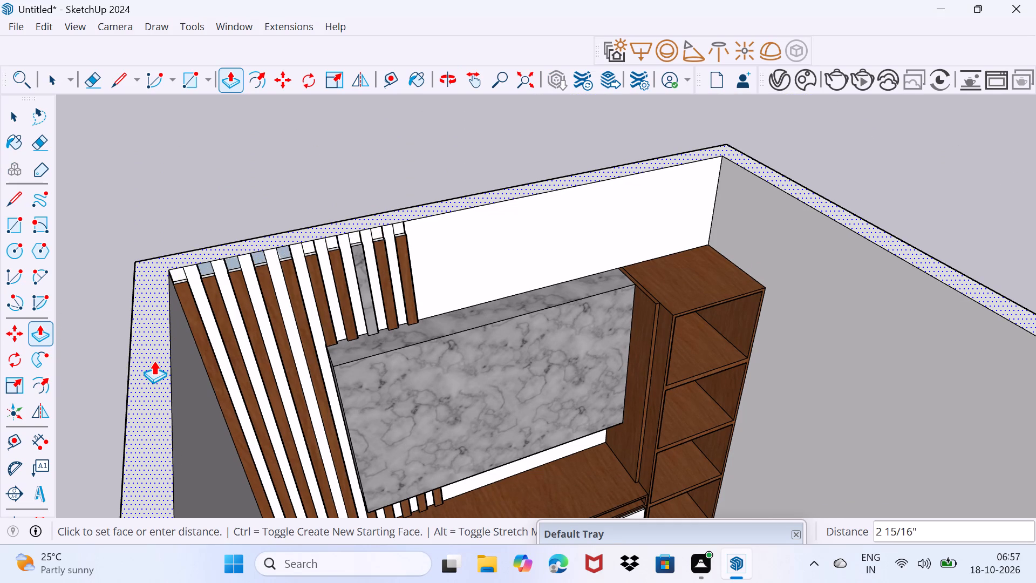
{"action": "type", "text": "1'"}
{"action": "key", "text": "Return"}
{"action": "key", "text": "space"}
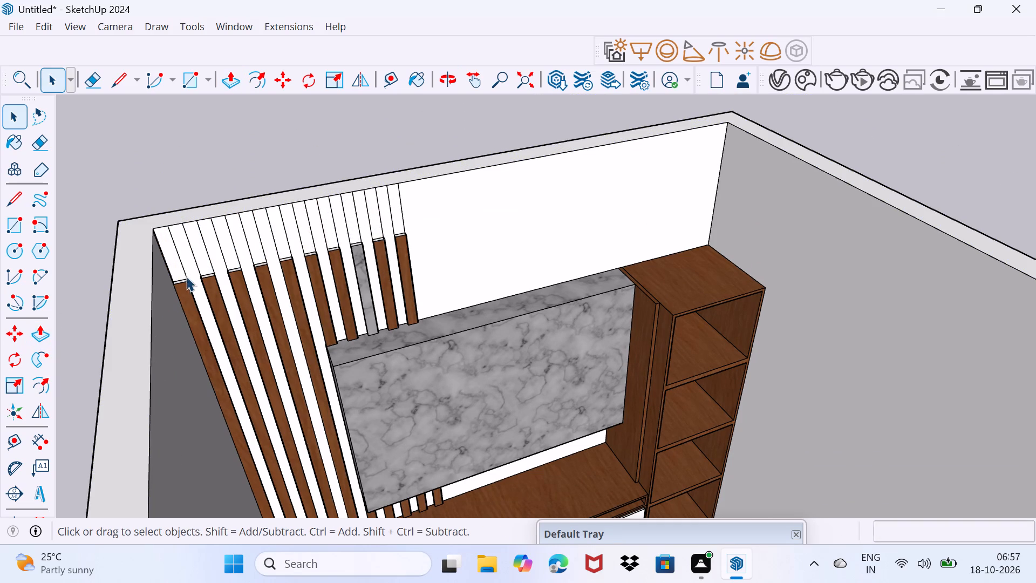
Erase the leftover edges above the strips on the back wall and at its corner with the side wall.
{"action": "scroll", "coordinate": [186, 266], "scroll_direction": "up", "scroll_amount": 4}
{"action": "key", "text": "e"}
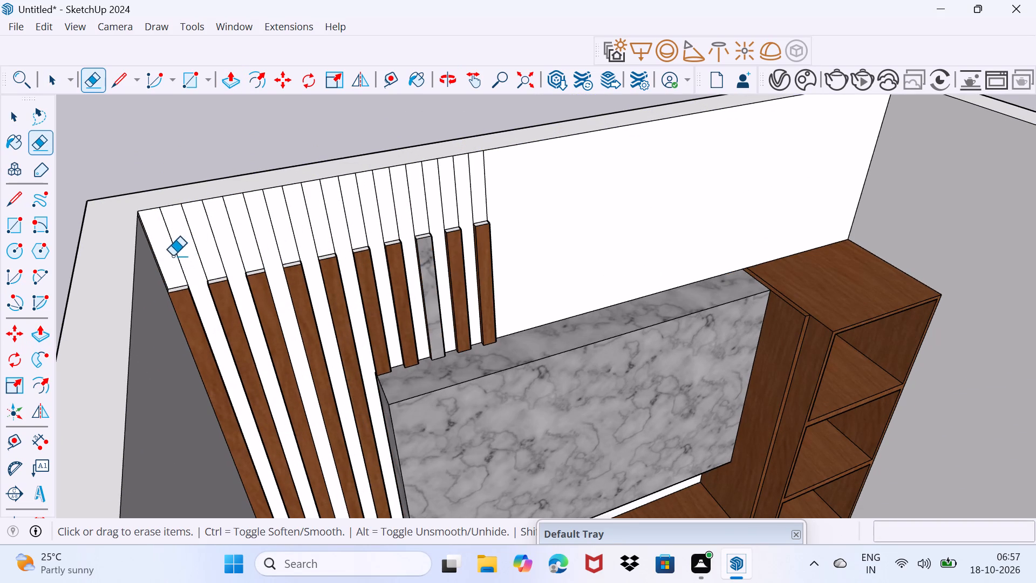
{"action": "left_click_drag", "start_coordinate": [196, 249], "coordinate": [485, 181]}
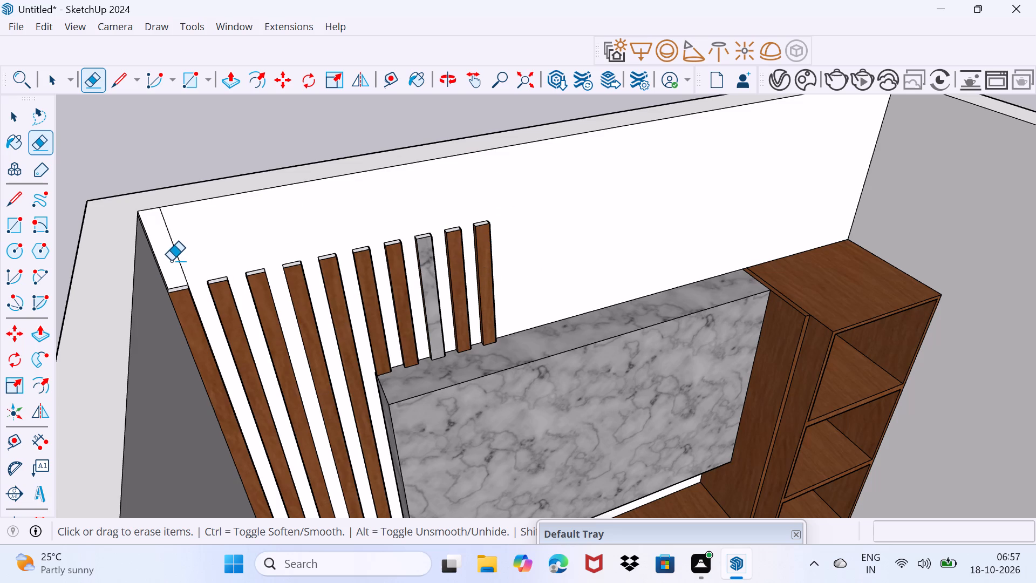
{"action": "left_click_drag", "start_coordinate": [173, 261], "coordinate": [193, 255]}
{"action": "scroll", "coordinate": [157, 282], "scroll_direction": "up", "scroll_amount": 18}
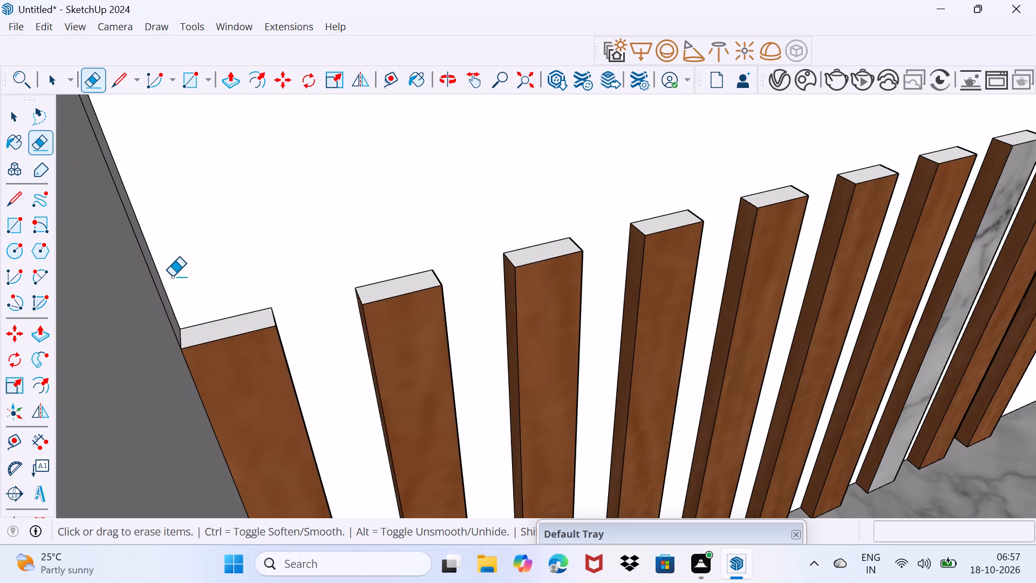
{"action": "left_click", "coordinate": [167, 308]}
{"action": "scroll", "coordinate": [164, 315], "scroll_direction": "down", "scroll_amount": 9}
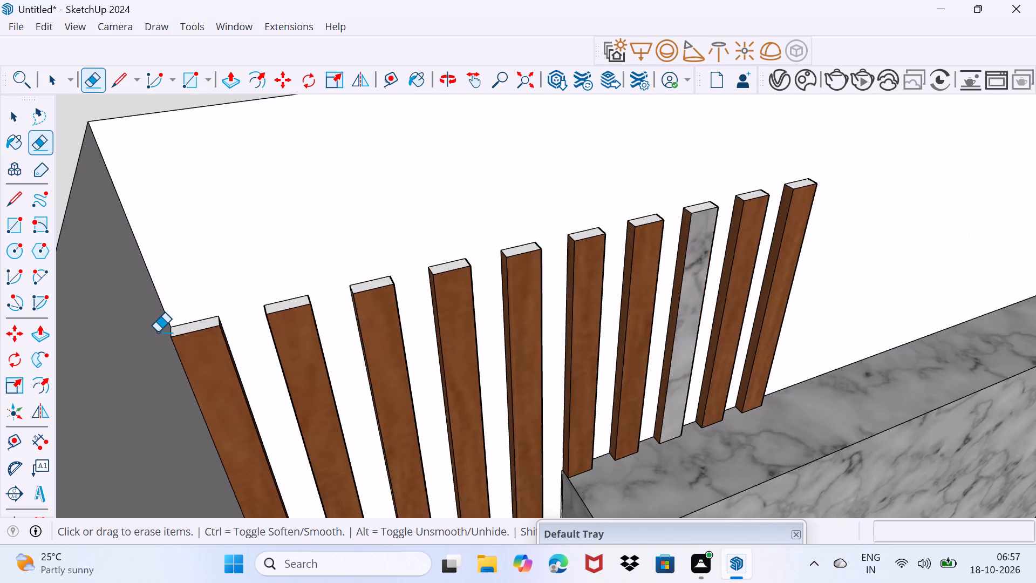
{"action": "scroll", "coordinate": [158, 332], "scroll_direction": "down", "scroll_amount": 14}
{"action": "key", "text": "space"}
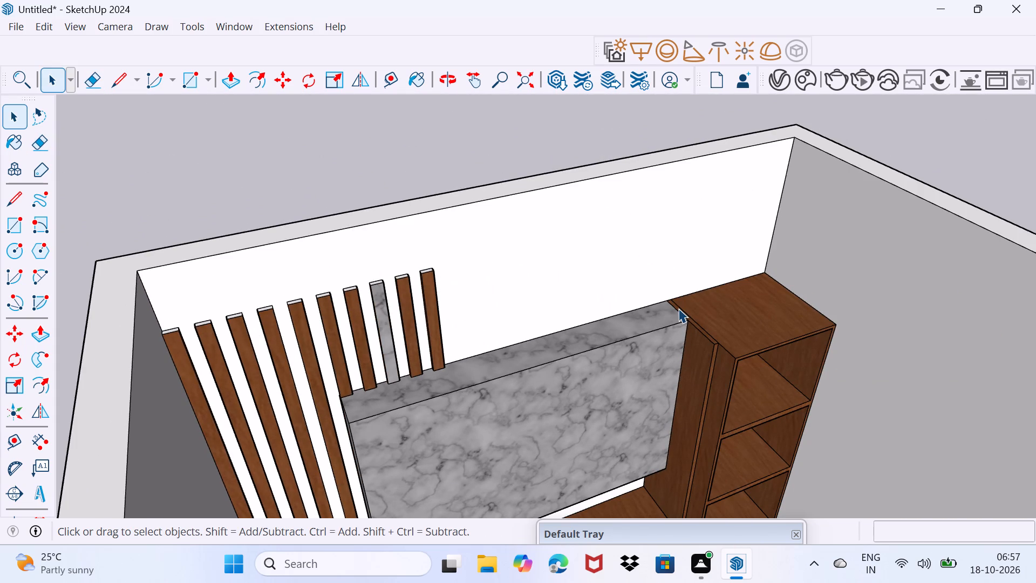
Raise the top of the tall shelf cabinet about 2', level with the top ends of the wall strips.
{"action": "left_click", "coordinate": [736, 314]}
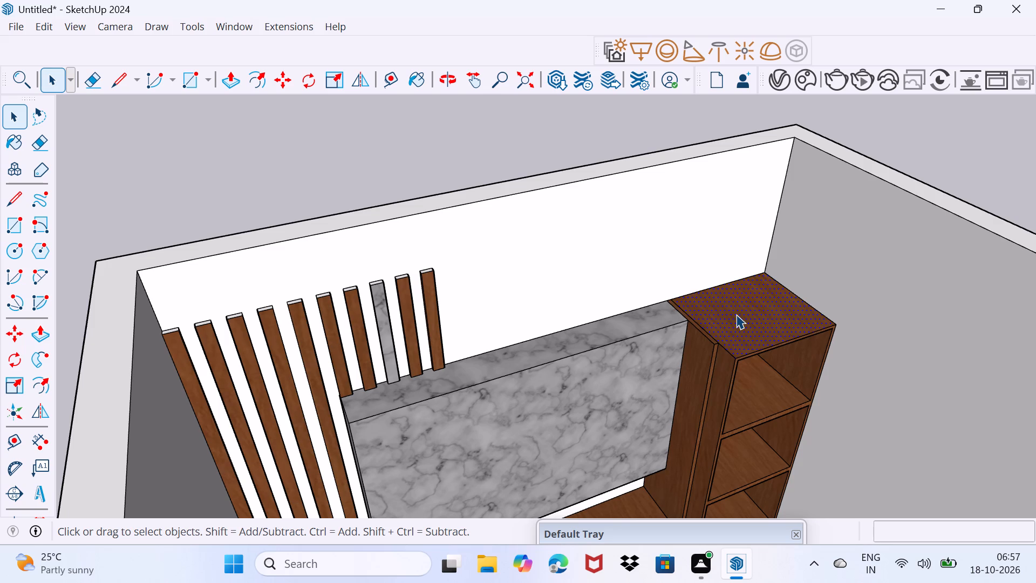
{"action": "key", "text": "p"}
{"action": "left_click", "coordinate": [736, 314]}
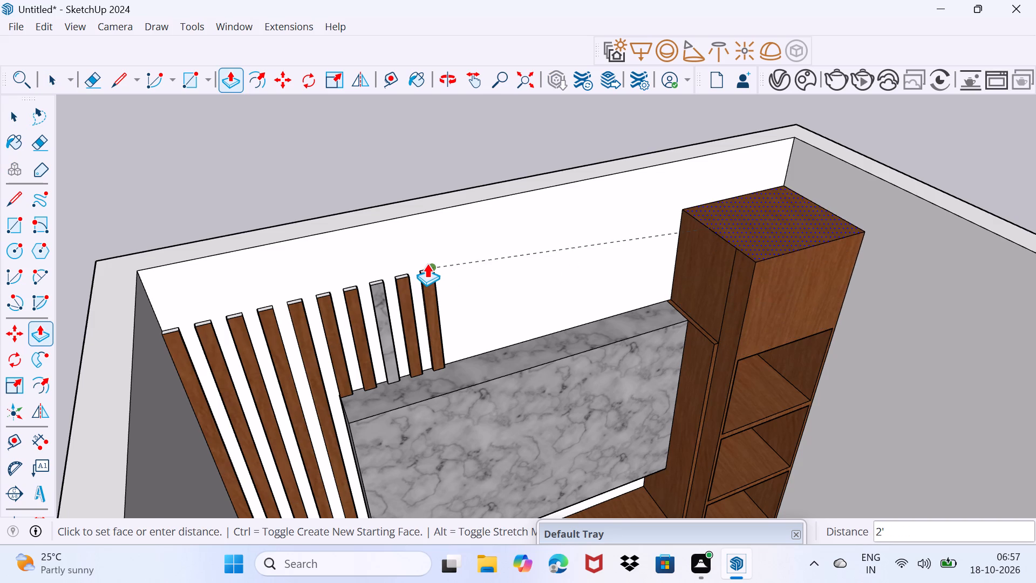
{"action": "left_click", "coordinate": [426, 263]}
{"action": "key", "text": "space"}
Push the ceiling of the shelf cabinet's uppermost compartment up about 1' 9" to open the added section.
{"action": "middle_click_drag", "start_coordinate": [813, 377], "coordinate": [610, 232]}
{"action": "left_click_drag", "start_coordinate": [705, 308], "coordinate": [734, 249]}
{"action": "middle_click_drag", "start_coordinate": [703, 321], "coordinate": [820, 274]}
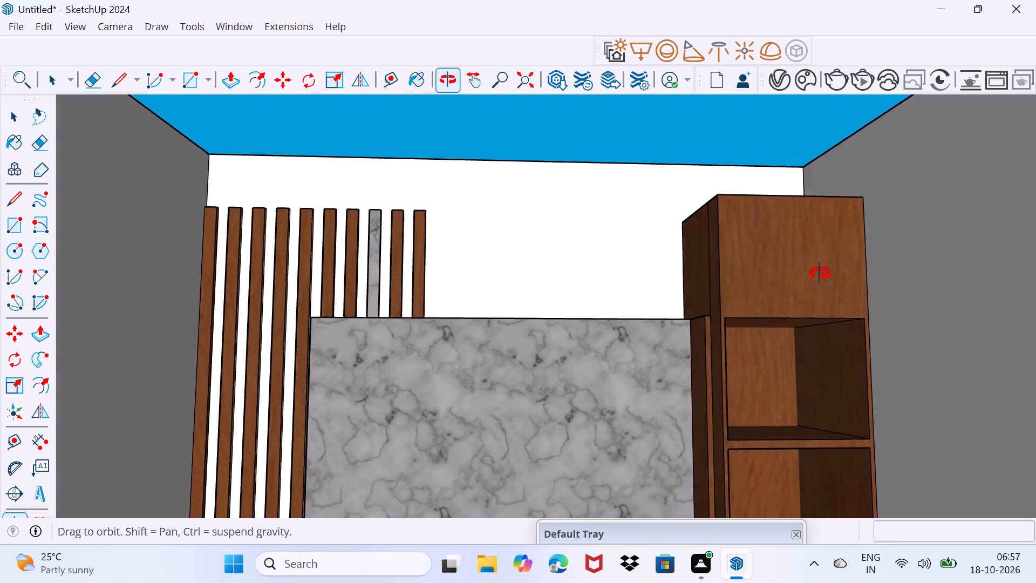
{"action": "middle_click_drag", "start_coordinate": [820, 274], "coordinate": [833, 279]}
{"action": "scroll", "coordinate": [769, 327], "scroll_direction": "up", "scroll_amount": 5}
{"action": "middle_click_drag", "start_coordinate": [762, 344], "coordinate": [776, 319]}
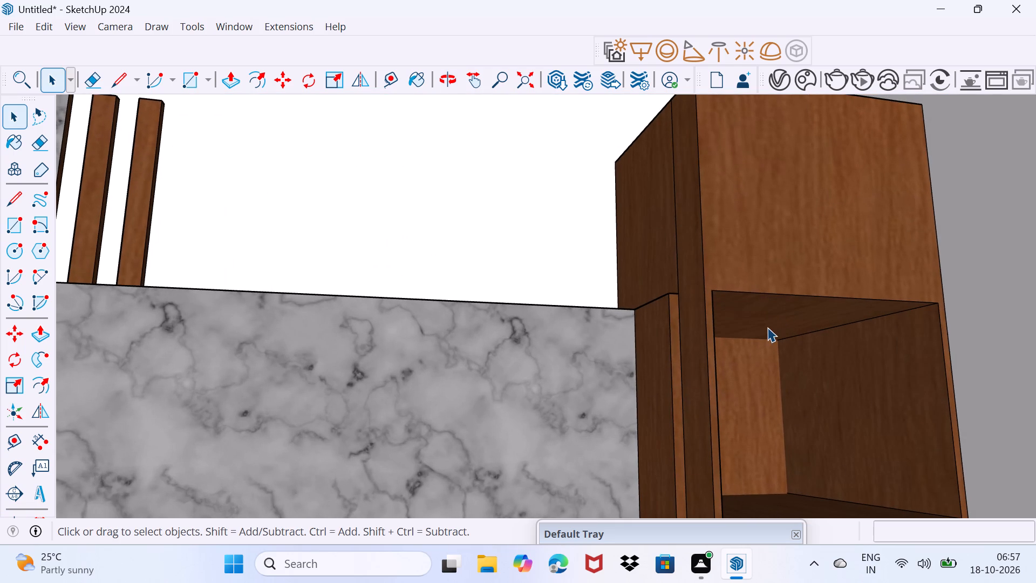
{"action": "left_click", "coordinate": [763, 324]}
{"action": "key", "text": "p"}
{"action": "left_click", "coordinate": [763, 324]}
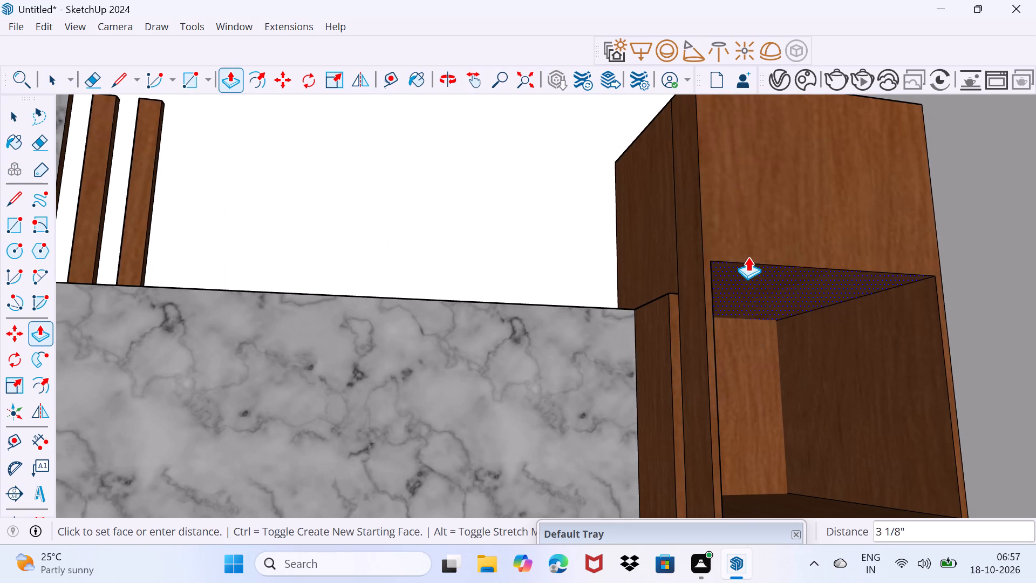
{"action": "left_click", "coordinate": [745, 172]}
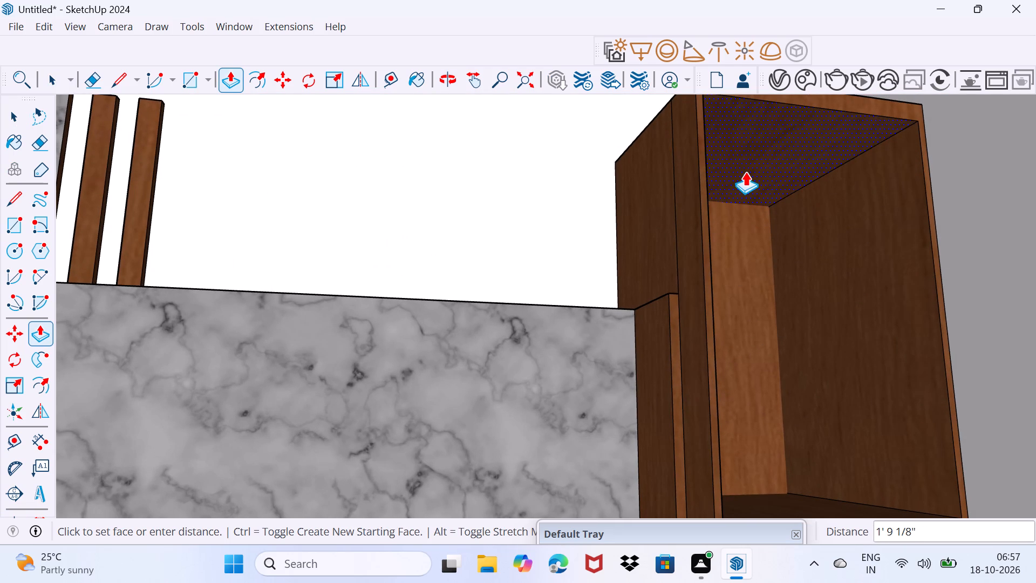
{"action": "key", "text": "space"}
Erase the vertical dividing edge on the upper side face of the tall cabinet, facing the marble panel.
{"action": "left_click_drag", "start_coordinate": [727, 256], "coordinate": [735, 240]}
{"action": "scroll", "coordinate": [655, 288], "scroll_direction": "up", "scroll_amount": 2}
{"action": "middle_click_drag", "start_coordinate": [660, 284], "coordinate": [684, 327]}
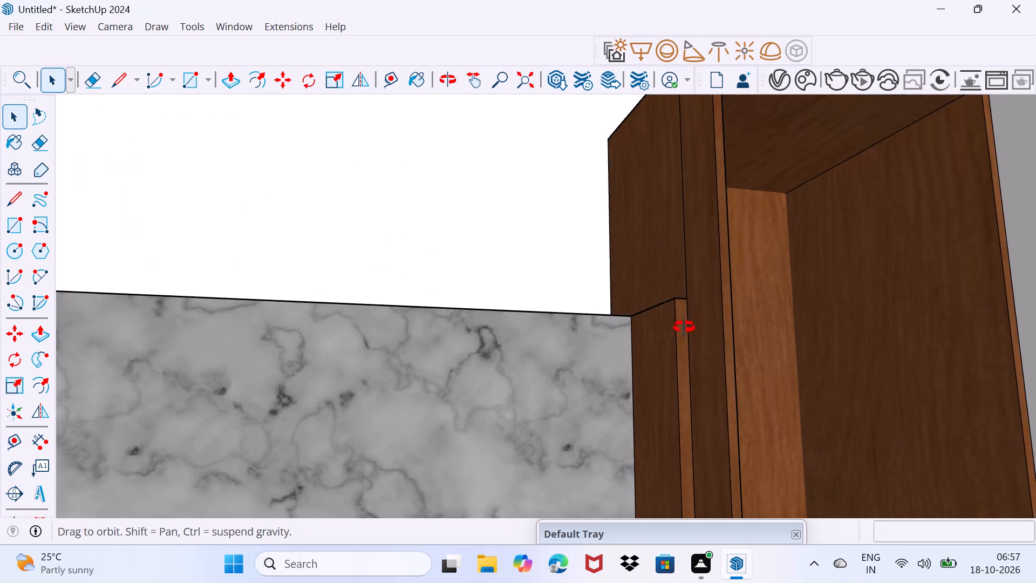
{"action": "middle_click_drag", "start_coordinate": [684, 327], "coordinate": [822, 476]}
{"action": "key", "text": "e"}
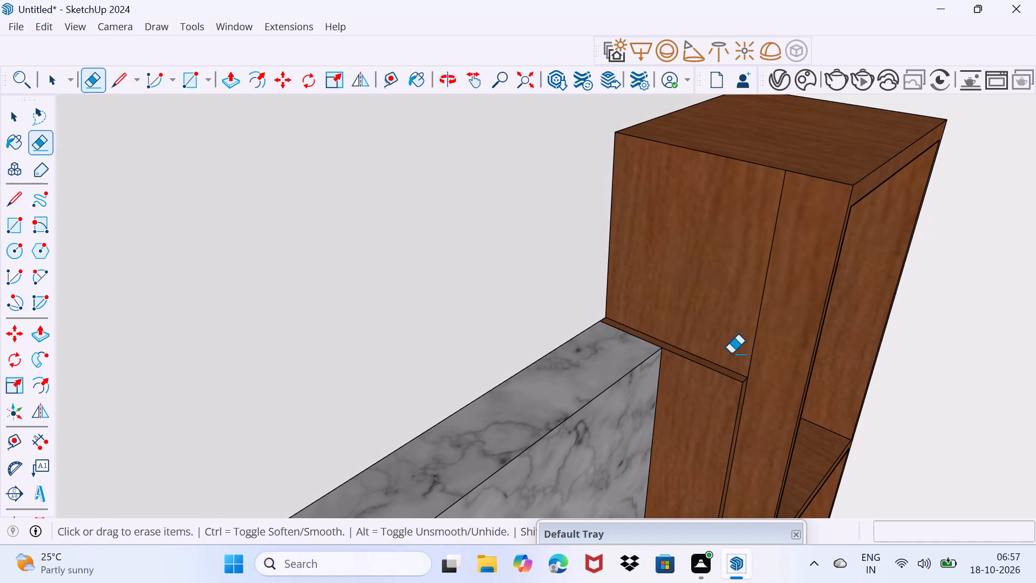
{"action": "left_click", "coordinate": [752, 350]}
{"action": "key", "text": "space"}
Raise the top of the thin wood side panel between the marble and the shelves to the tall cabinet's top.
{"action": "key", "text": "p"}
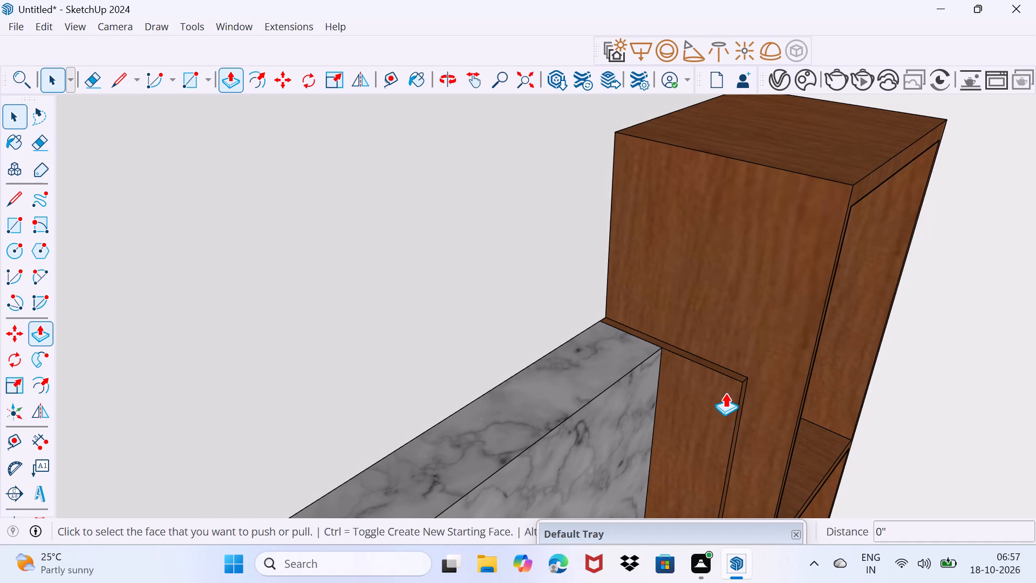
{"action": "left_click", "coordinate": [721, 370]}
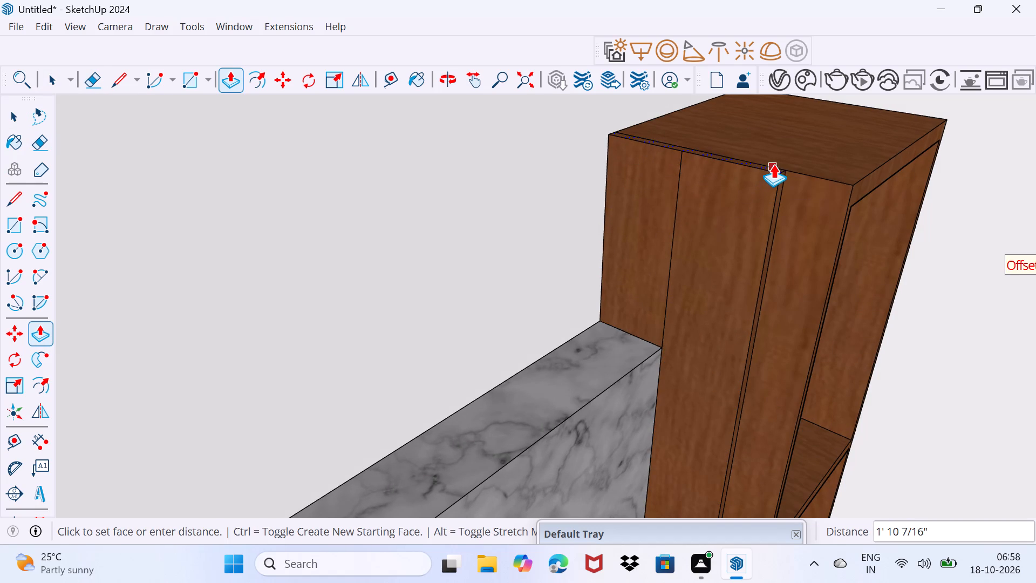
{"action": "left_click", "coordinate": [788, 167]}
{"action": "key", "text": "space"}
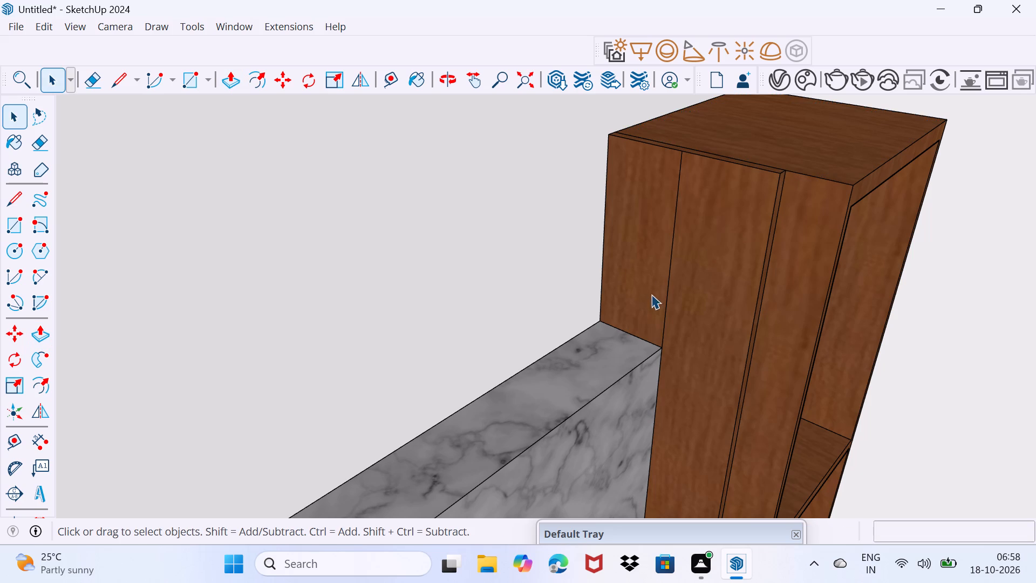
Erase the vertical dividing edge on the upper outer face of the thin wood side panel beside the marble.
{"action": "left_click_drag", "start_coordinate": [689, 262], "coordinate": [696, 247]}
{"action": "key", "text": "e"}
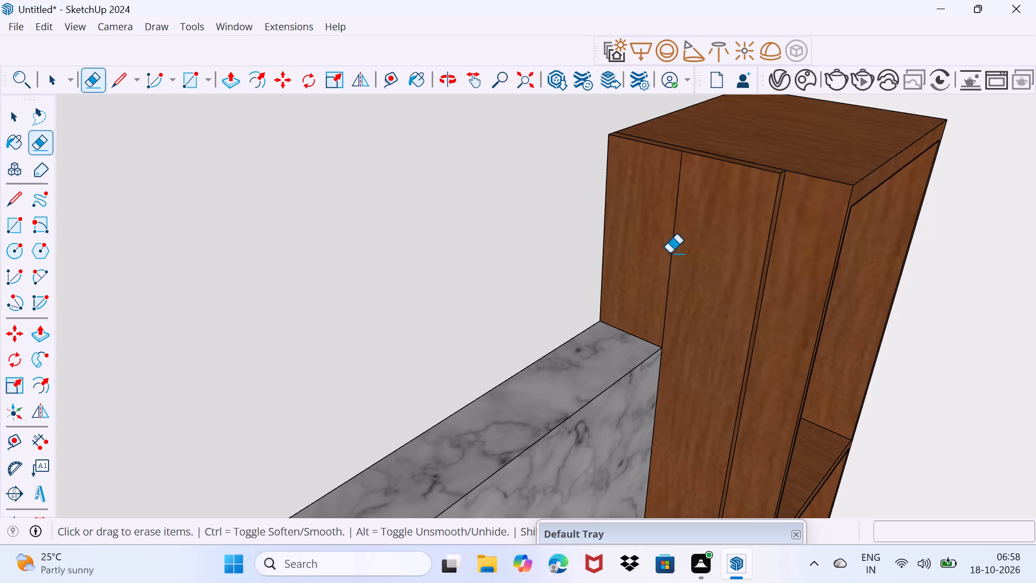
{"action": "left_click", "coordinate": [669, 253]}
{"action": "scroll", "coordinate": [673, 255], "scroll_direction": "down", "scroll_amount": 8}
{"action": "middle_click_drag", "start_coordinate": [670, 298], "coordinate": [335, 300]}
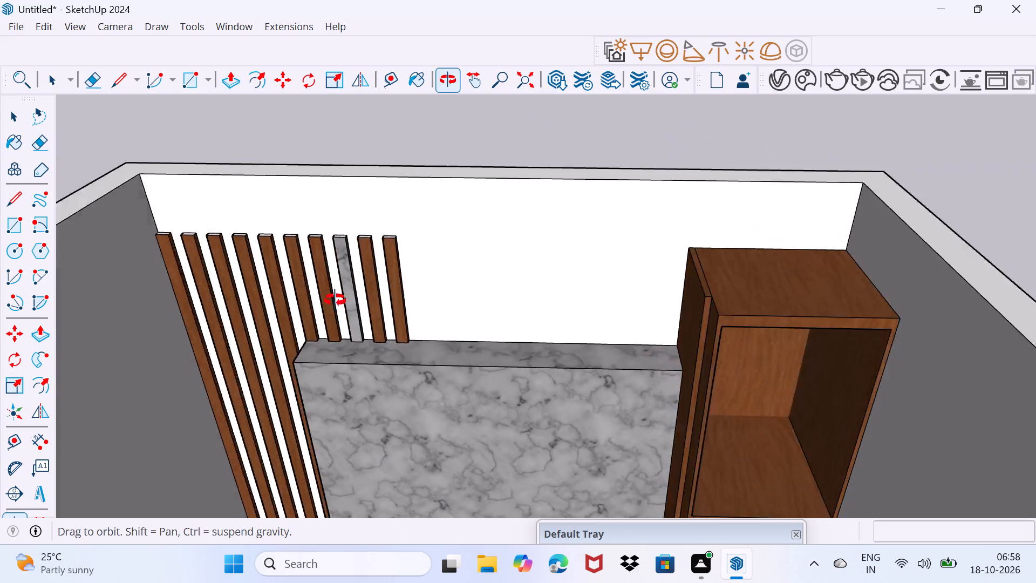
{"action": "middle_click_drag", "start_coordinate": [335, 300], "coordinate": [408, 280]}
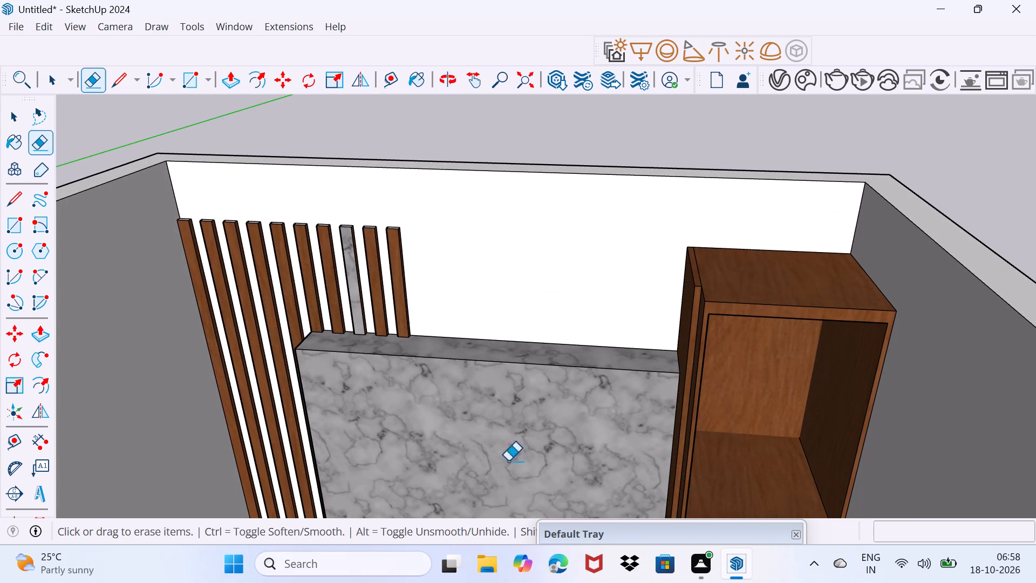
Paint the marble-textured wall strip with the brown wood material already used in the model.
{"action": "left_click_drag", "start_coordinate": [625, 536], "coordinate": [742, 248]}
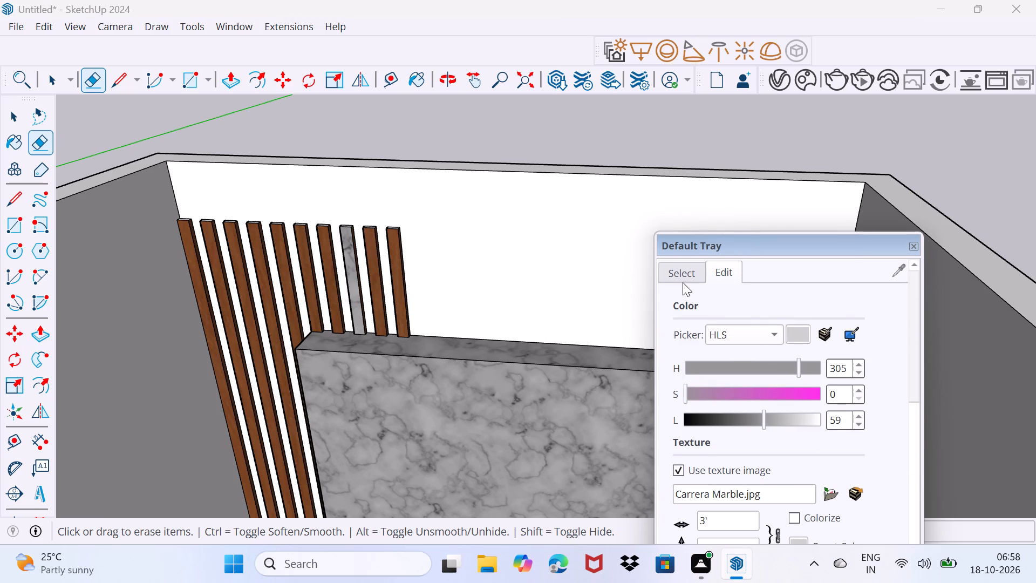
{"action": "left_click", "coordinate": [680, 274]}
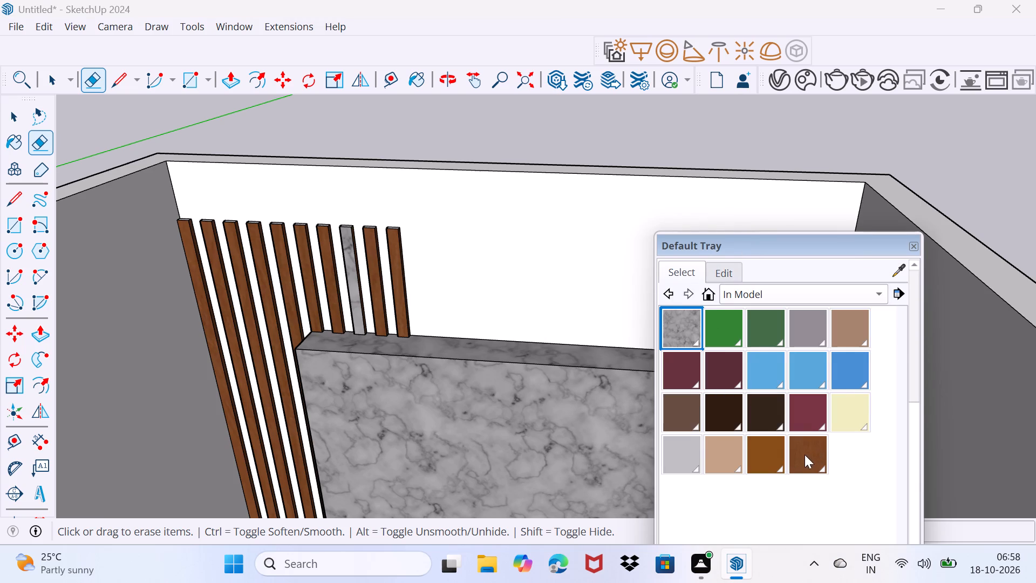
{"action": "left_click", "coordinate": [805, 455]}
{"action": "left_click", "coordinate": [351, 291]}
Paint the white top ends of all ten wall strips with the same brown wood material.
{"action": "scroll", "coordinate": [356, 242], "scroll_direction": "up", "scroll_amount": 4}
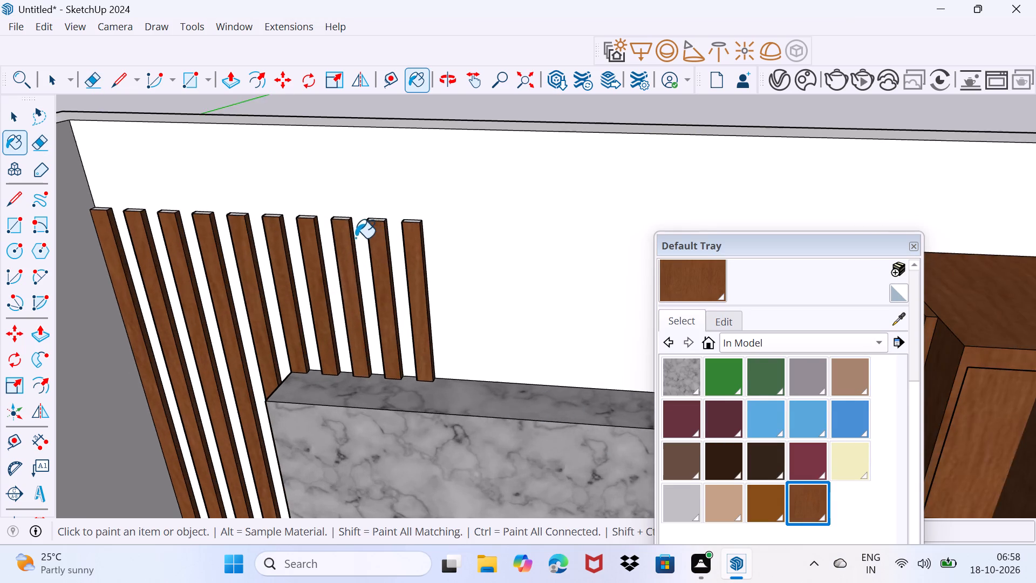
{"action": "middle_click_drag", "start_coordinate": [364, 228], "coordinate": [393, 333]}
{"action": "scroll", "coordinate": [355, 262], "scroll_direction": "up", "scroll_amount": 3}
{"action": "left_click", "coordinate": [371, 245]}
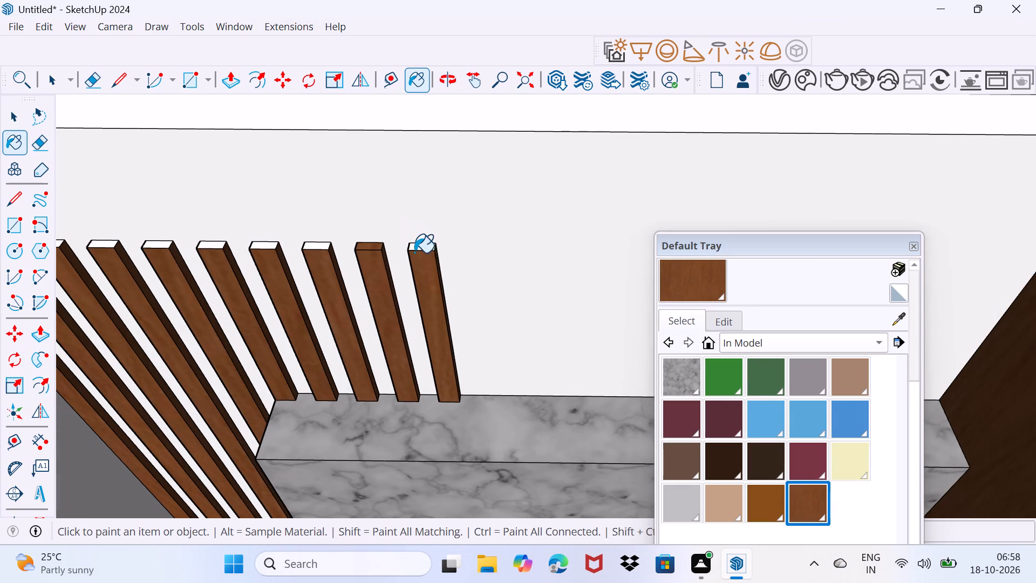
{"action": "left_click", "coordinate": [424, 247]}
{"action": "scroll", "coordinate": [419, 254], "scroll_direction": "down", "scroll_amount": 2}
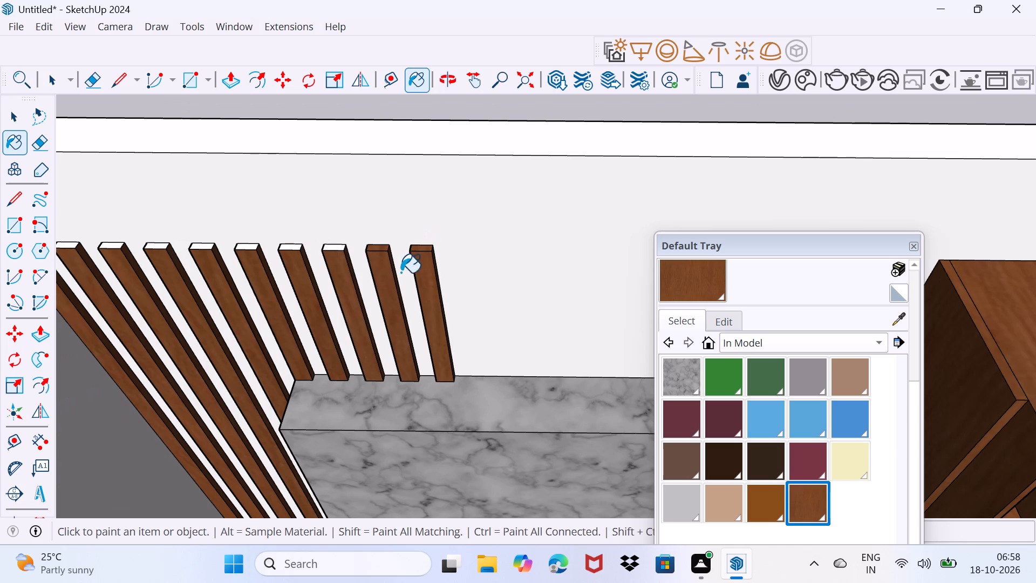
{"action": "middle_click_drag", "start_coordinate": [401, 273], "coordinate": [519, 276]}
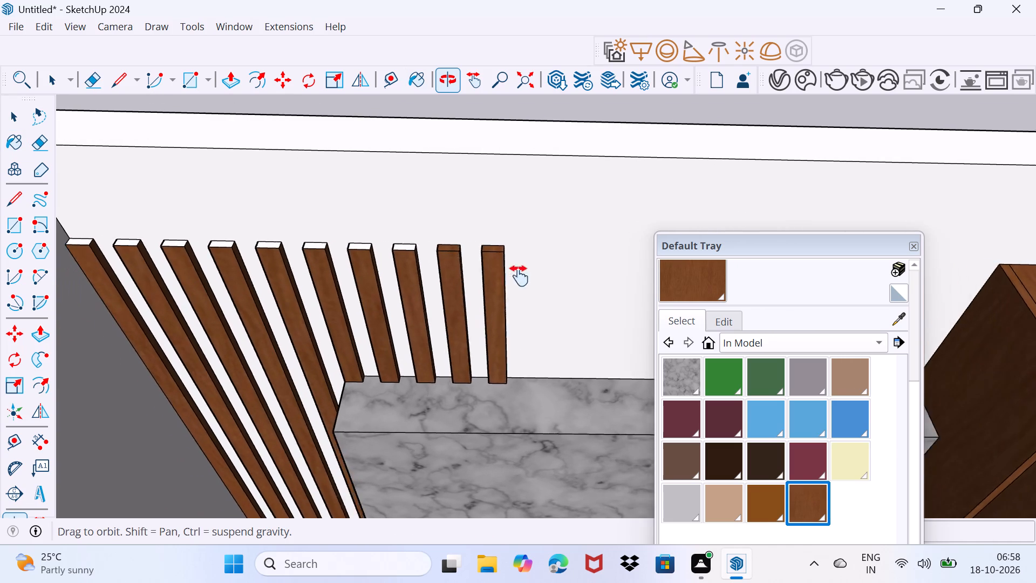
{"action": "middle_click_drag", "start_coordinate": [519, 276], "coordinate": [553, 278]}
{"action": "left_click", "coordinate": [471, 258]}
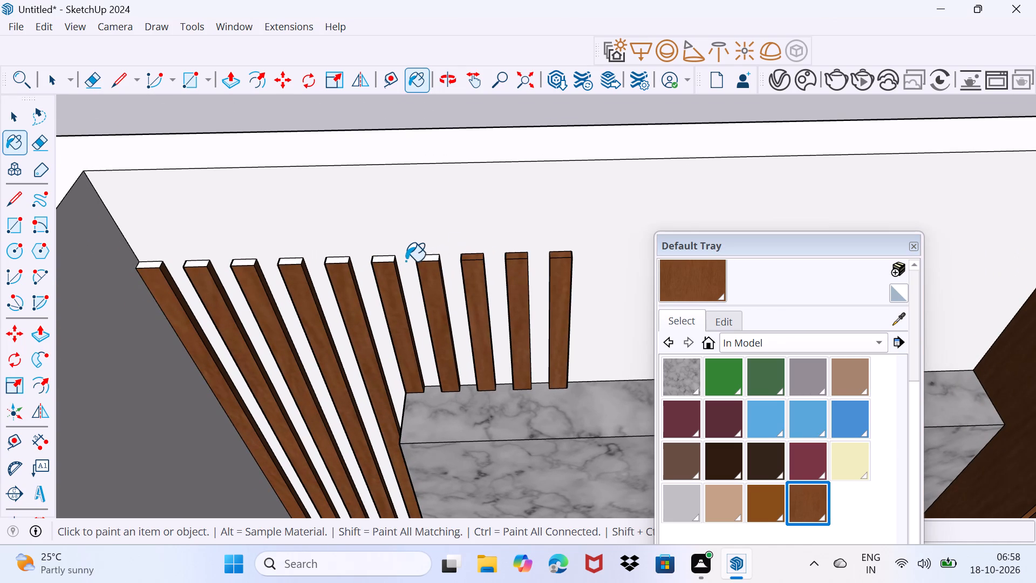
{"action": "left_click", "coordinate": [427, 259]}
{"action": "left_click", "coordinate": [384, 257]}
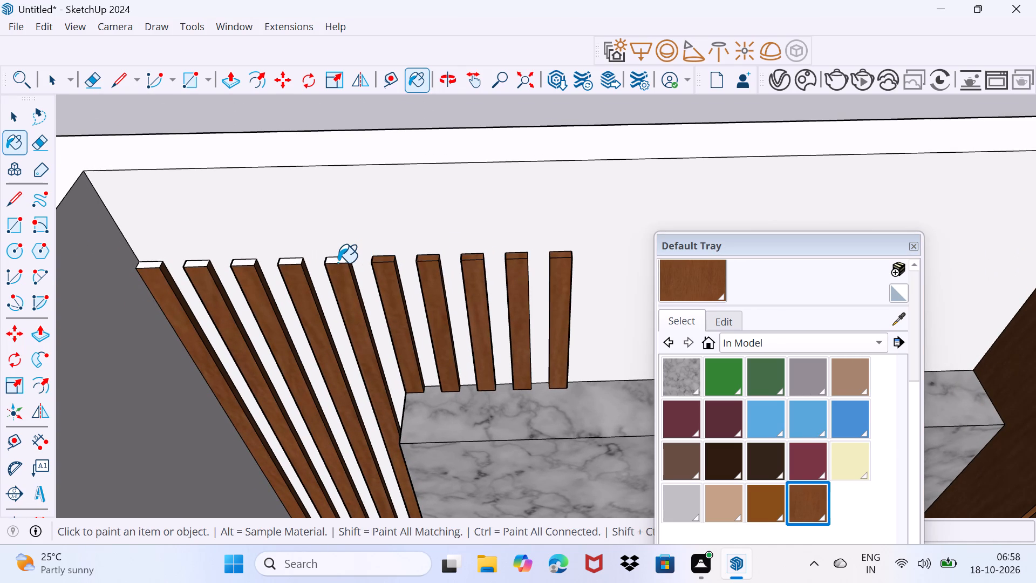
{"action": "left_click", "coordinate": [337, 261]}
{"action": "left_click", "coordinate": [293, 259]}
{"action": "left_click", "coordinate": [245, 262]}
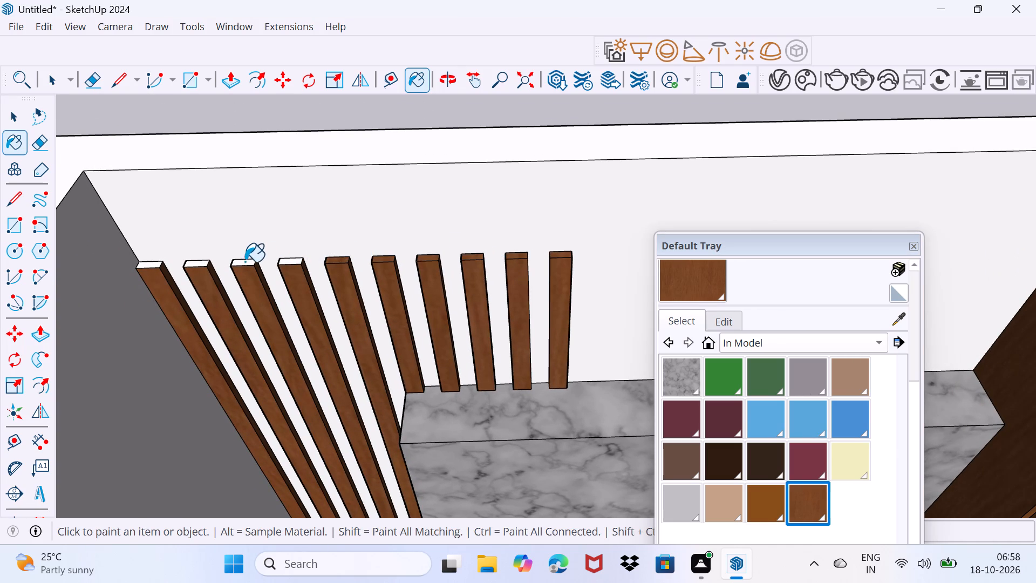
{"action": "left_click", "coordinate": [294, 260]}
{"action": "left_click", "coordinate": [201, 263]}
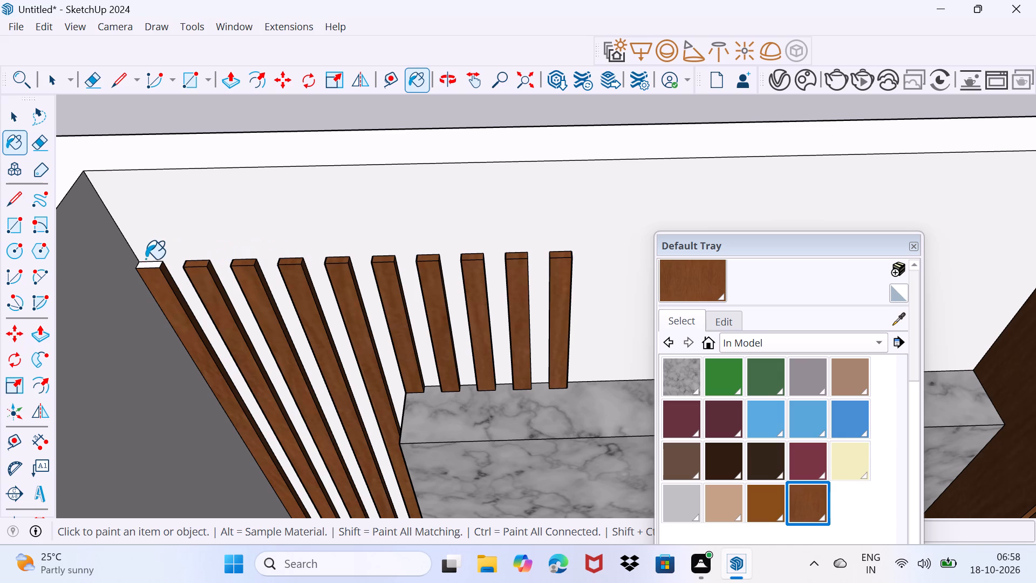
{"action": "left_click", "coordinate": [144, 265]}
Draw a line along the back wall joining the strips' top ends, from the corner strip to the last strip.
{"action": "scroll", "coordinate": [169, 280], "scroll_direction": "down", "scroll_amount": 7}
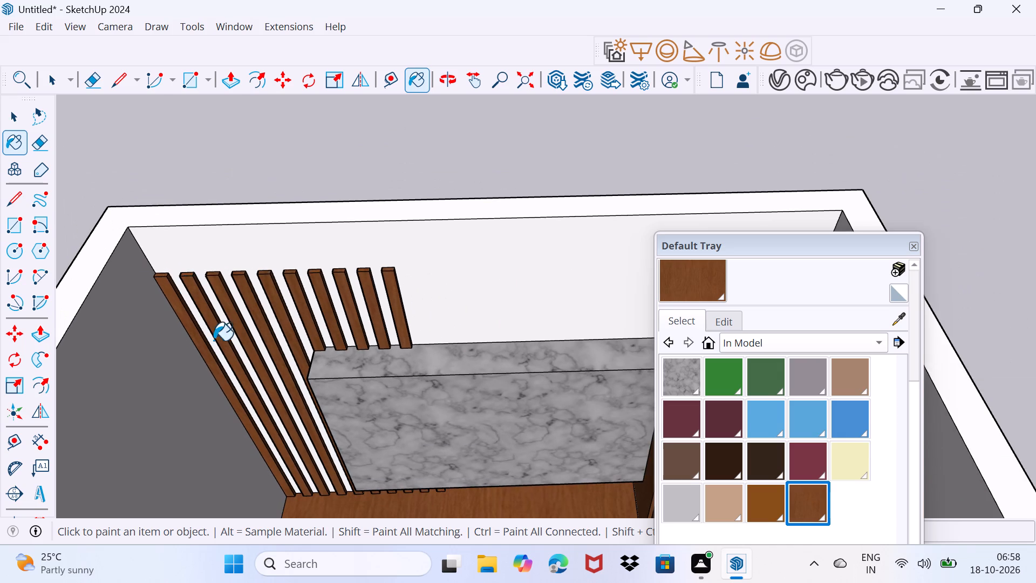
{"action": "middle_click_drag", "start_coordinate": [214, 341], "coordinate": [218, 219]}
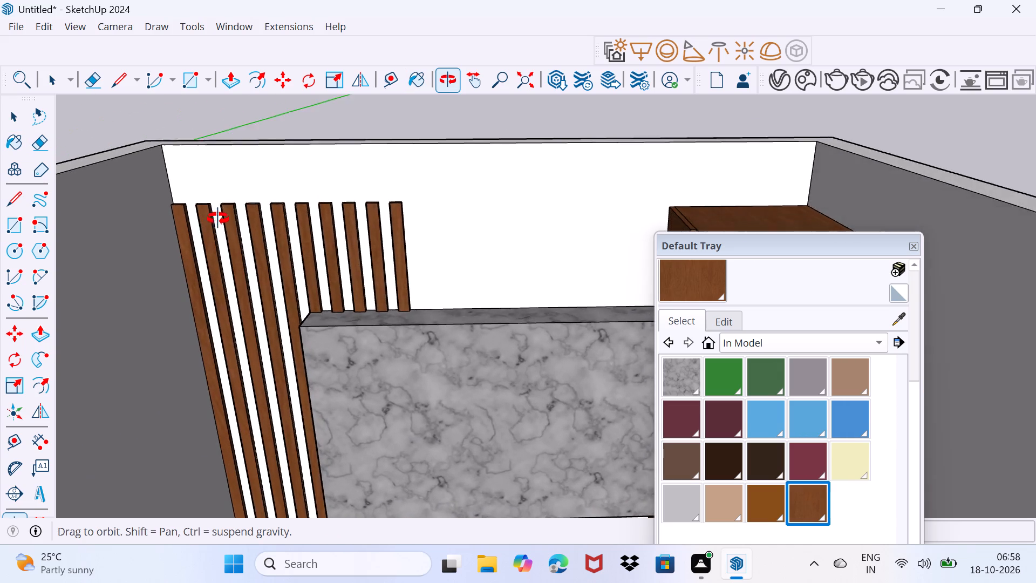
{"action": "middle_click_drag", "start_coordinate": [218, 219], "coordinate": [226, 225]}
{"action": "scroll", "coordinate": [226, 225], "scroll_direction": "down", "scroll_amount": 1}
{"action": "scroll", "coordinate": [316, 215], "scroll_direction": "up", "scroll_amount": 3}
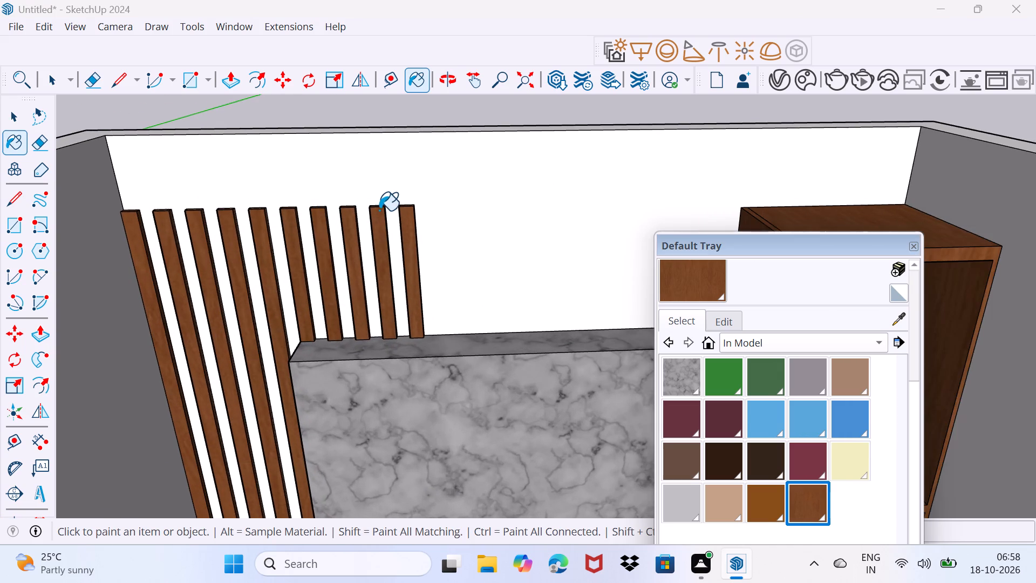
{"action": "scroll", "coordinate": [381, 211], "scroll_direction": "up", "scroll_amount": 3}
{"action": "scroll", "coordinate": [381, 211], "scroll_direction": "down", "scroll_amount": 2}
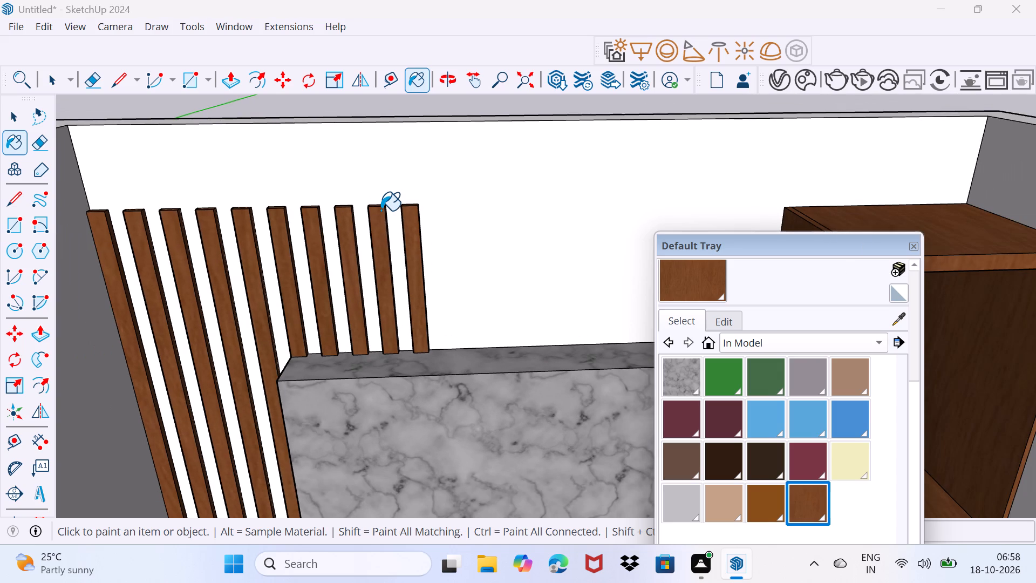
{"action": "key", "text": "l"}
{"action": "scroll", "coordinate": [154, 232], "scroll_direction": "up", "scroll_amount": 3}
{"action": "middle_click_drag", "start_coordinate": [165, 233], "coordinate": [166, 236]}
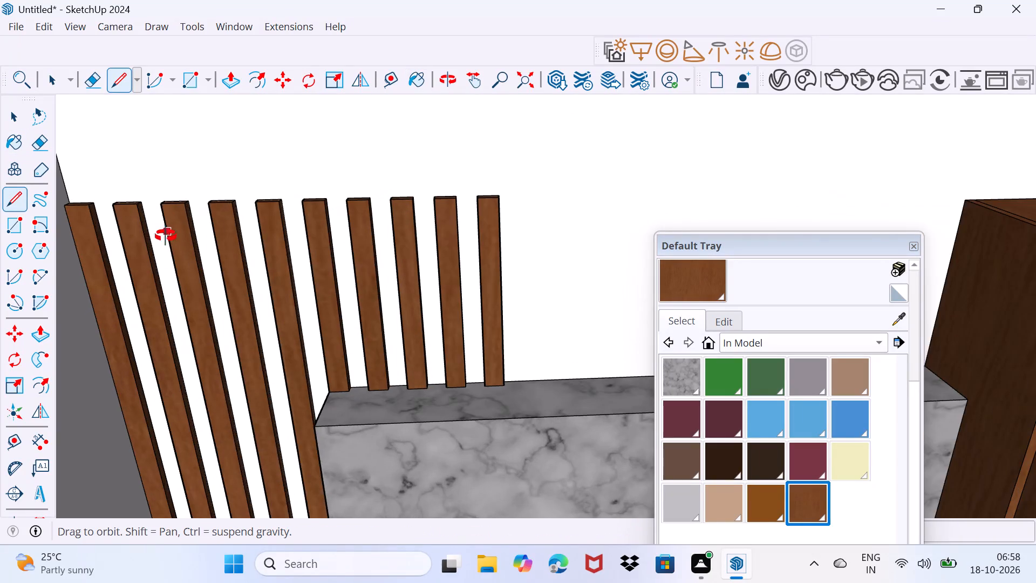
{"action": "middle_click_drag", "start_coordinate": [166, 236], "coordinate": [328, 323]}
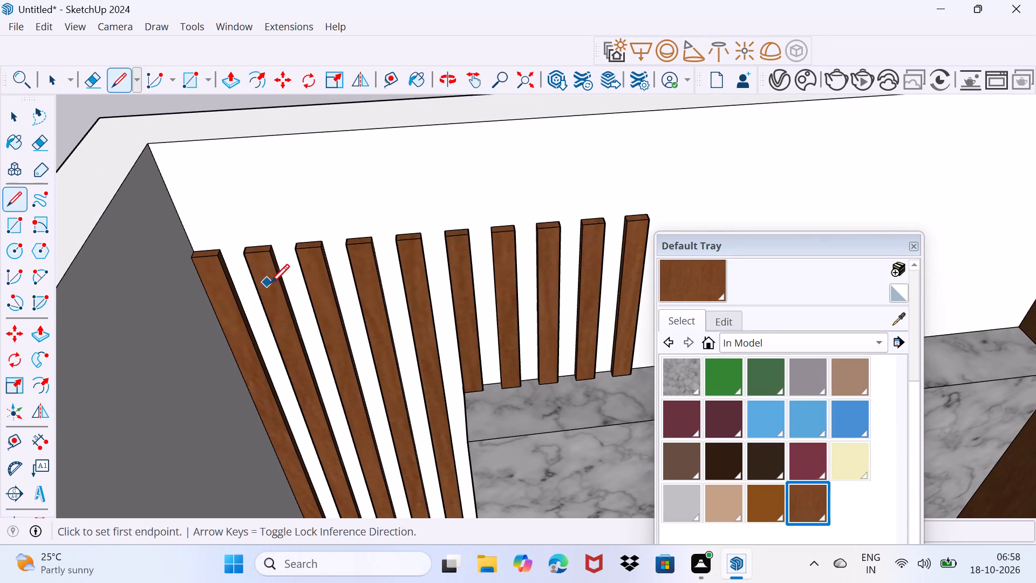
{"action": "middle_click_drag", "start_coordinate": [270, 283], "coordinate": [172, 303], "text": "shift"}
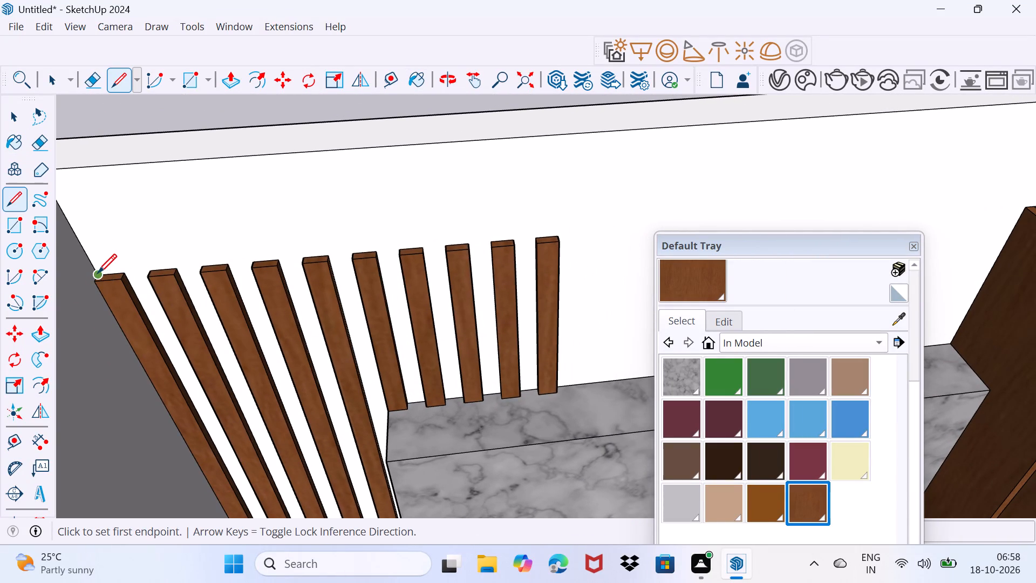
{"action": "left_click", "coordinate": [98, 273]}
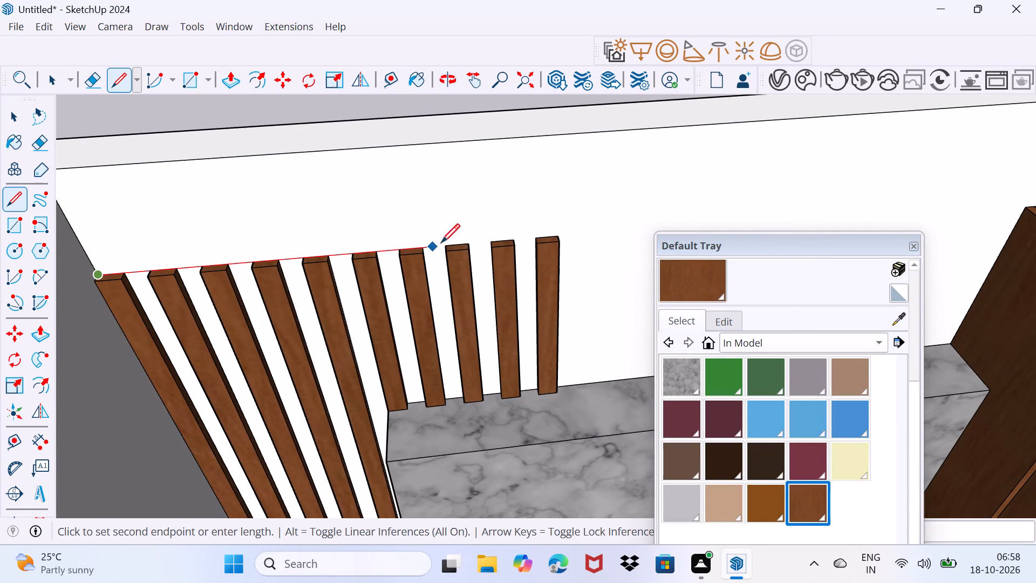
{"action": "left_click", "coordinate": [561, 232]}
{"action": "key", "text": "space"}
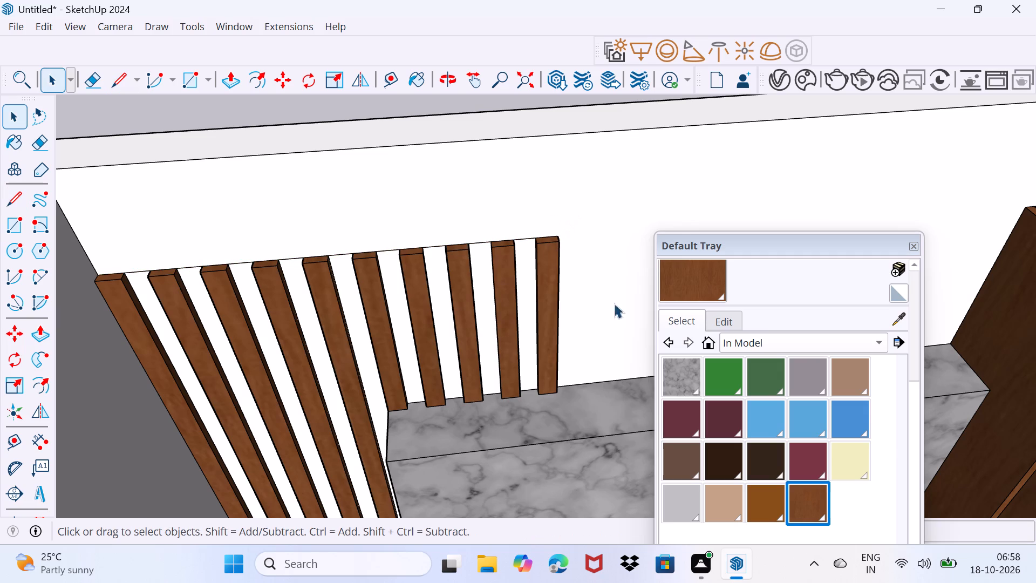
Paint the back-wall gaps between the strips, from the line down, with the medium grey from Colors-Named.
{"action": "scroll", "coordinate": [761, 431], "scroll_direction": "down", "scroll_amount": 2}
{"action": "left_click", "coordinate": [788, 334]}
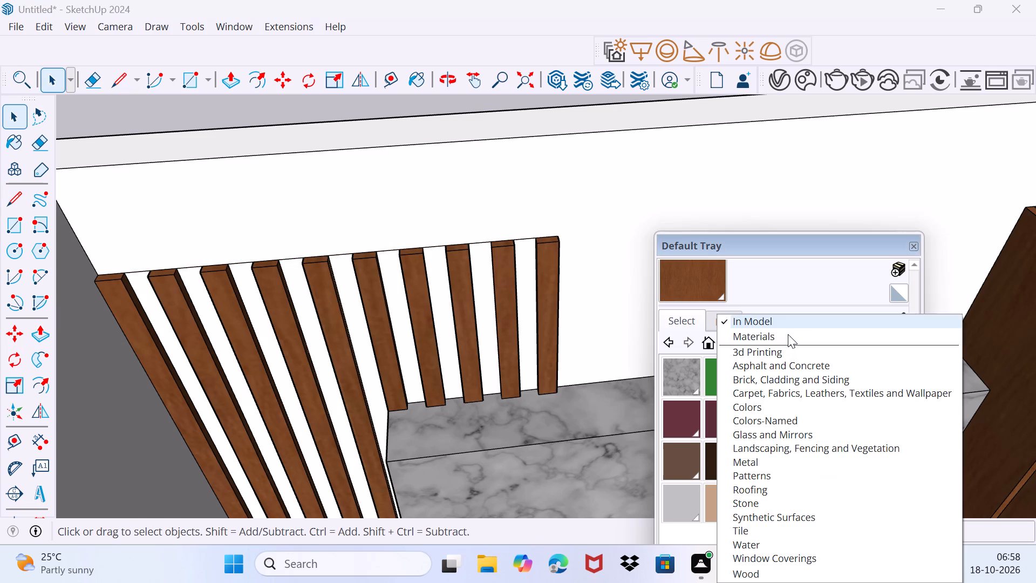
{"action": "left_click", "coordinate": [779, 415]}
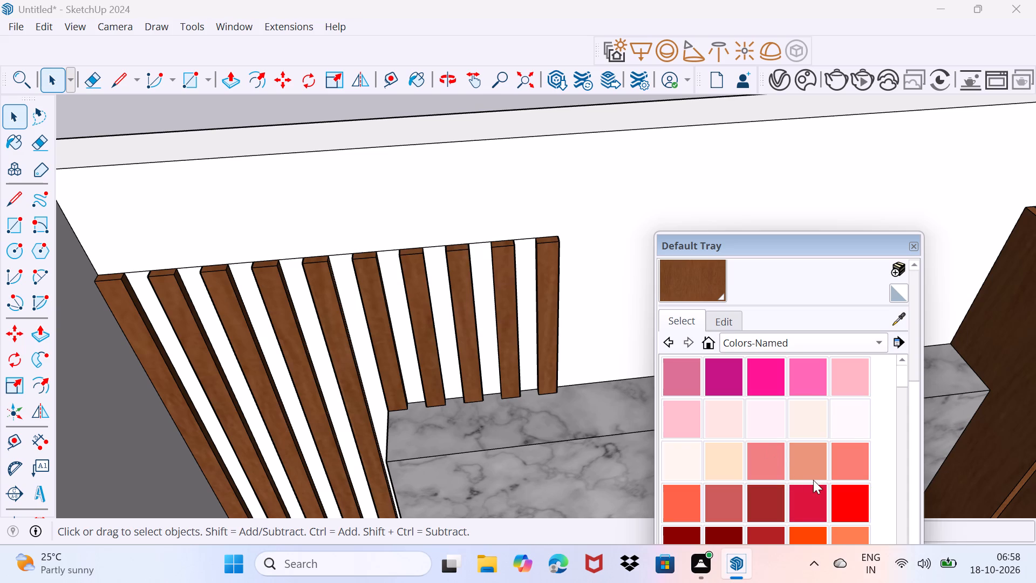
{"action": "scroll", "coordinate": [760, 462], "scroll_direction": "down", "scroll_amount": 20}
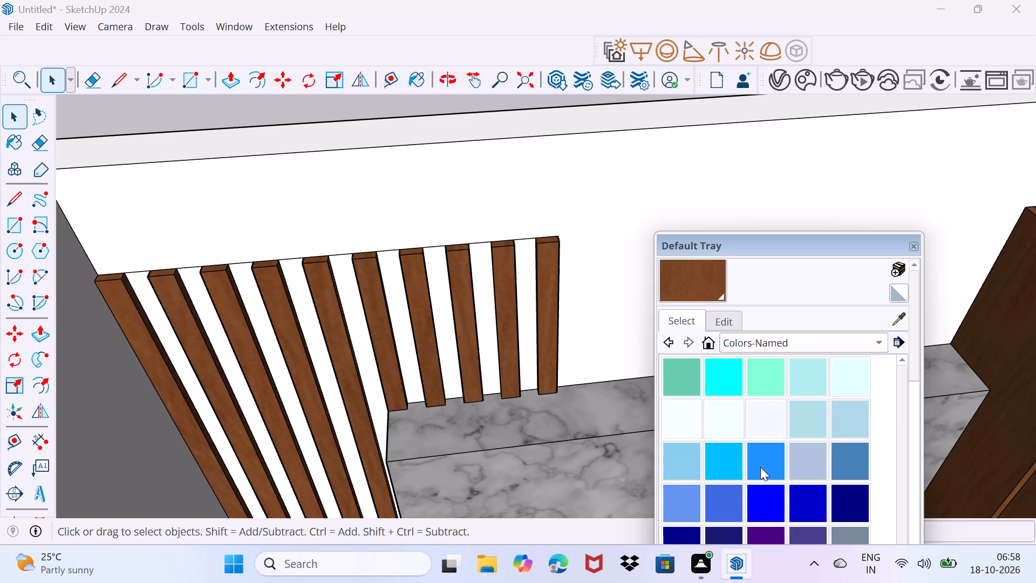
{"action": "scroll", "coordinate": [760, 467], "scroll_direction": "down", "scroll_amount": 9}
{"action": "scroll", "coordinate": [760, 467], "scroll_direction": "up", "scroll_amount": 2}
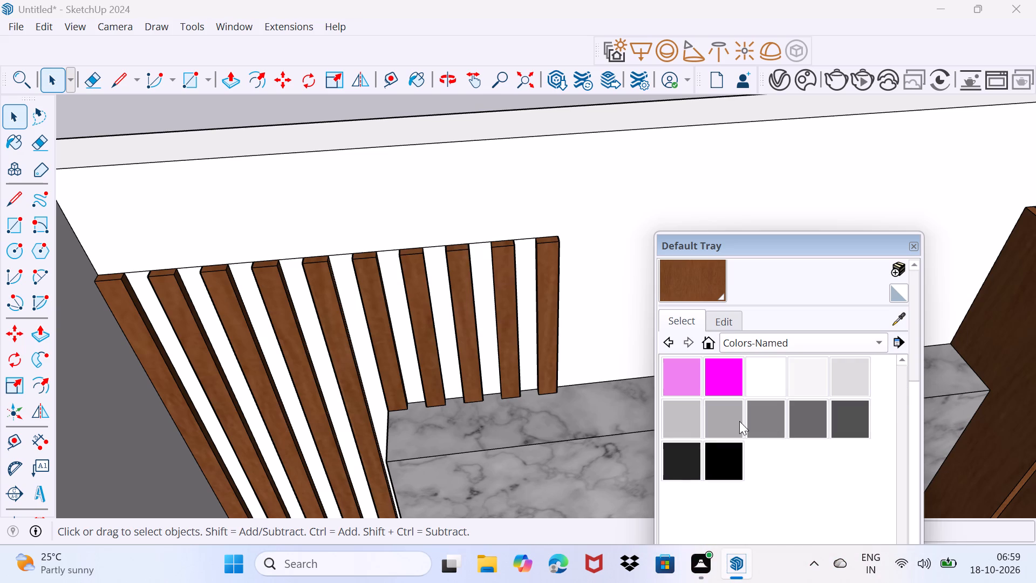
{"action": "left_click", "coordinate": [774, 419]}
{"action": "left_click", "coordinate": [453, 340]}
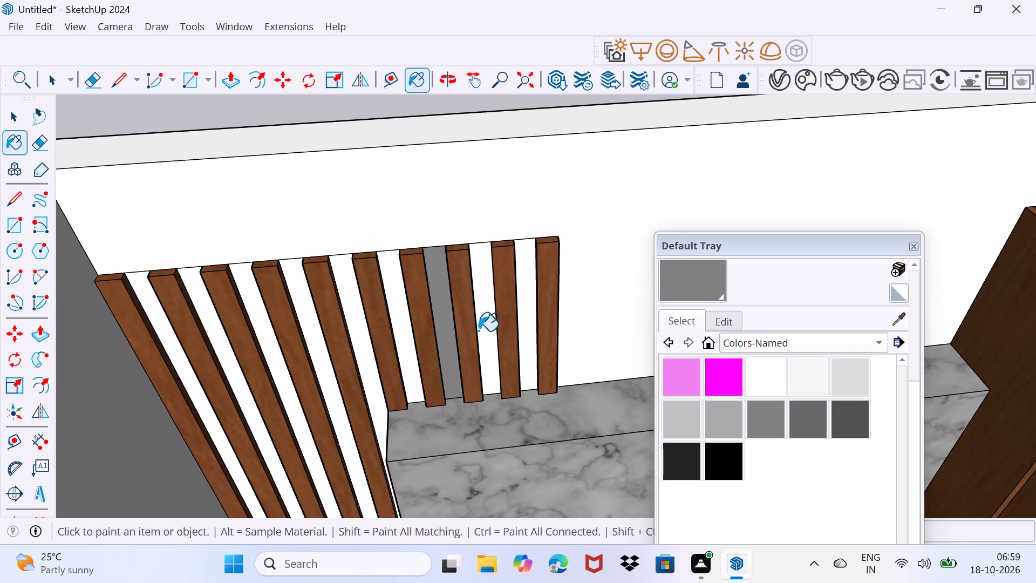
{"action": "left_click", "coordinate": [478, 331]}
{"action": "left_click", "coordinate": [526, 322]}
{"action": "left_click", "coordinate": [400, 334]}
{"action": "left_click", "coordinate": [349, 338]}
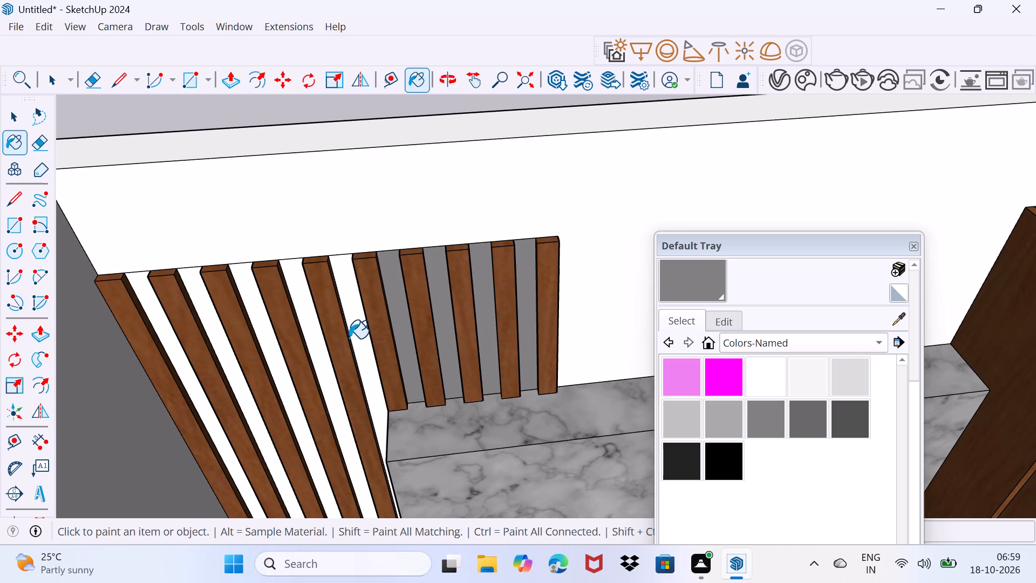
{"action": "left_click", "coordinate": [355, 332]}
{"action": "left_click", "coordinate": [313, 330]}
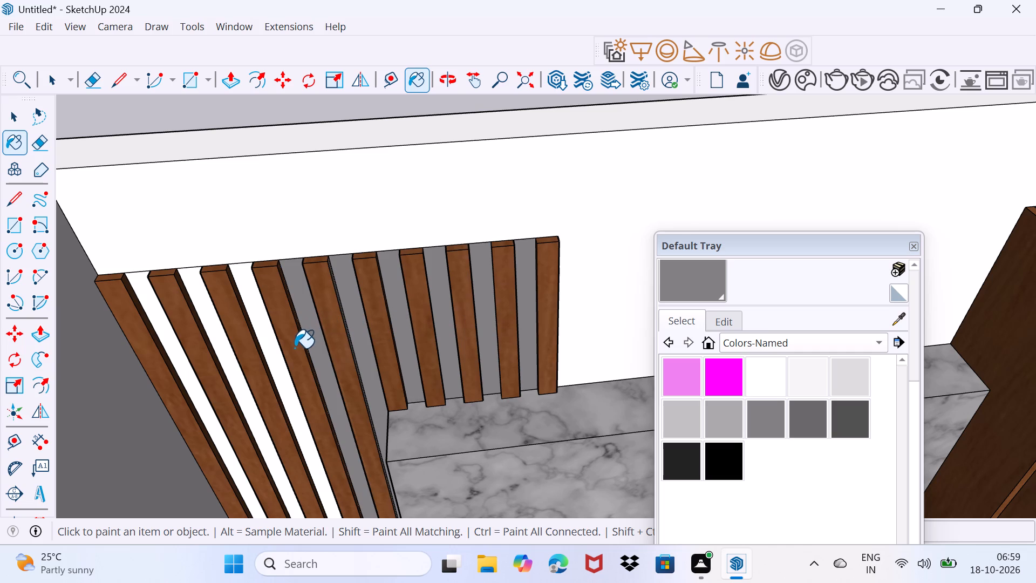
{"action": "left_click", "coordinate": [273, 346]}
{"action": "left_click", "coordinate": [216, 337]}
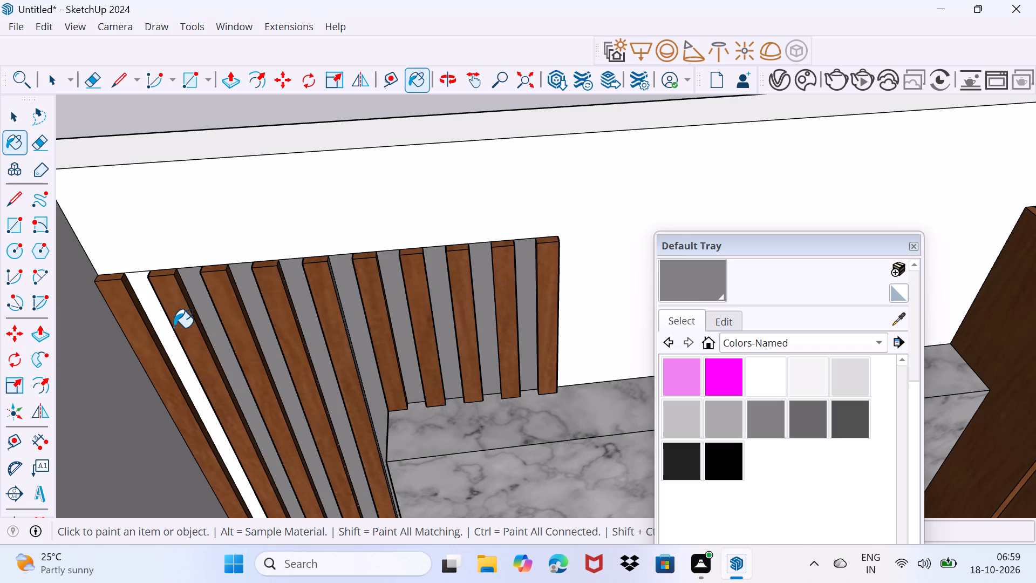
{"action": "left_click", "coordinate": [165, 328]}
Paint the remaining white gaps between the strips below the marble panel with the same medium grey.
{"action": "scroll", "coordinate": [384, 369], "scroll_direction": "down", "scroll_amount": 8}
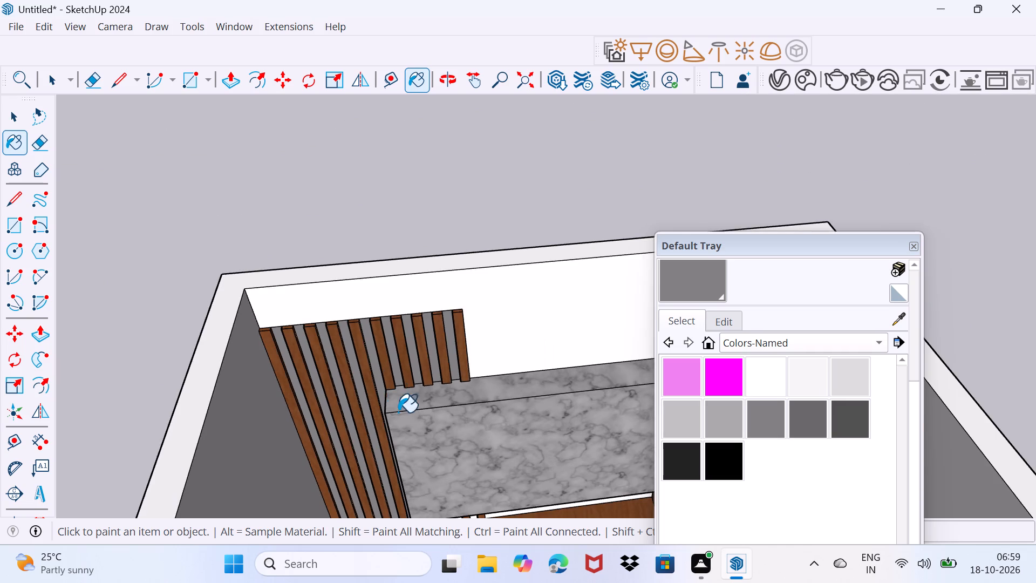
{"action": "middle_click_drag", "start_coordinate": [398, 412], "coordinate": [363, 124]}
{"action": "scroll", "coordinate": [370, 464], "scroll_direction": "up", "scroll_amount": 4}
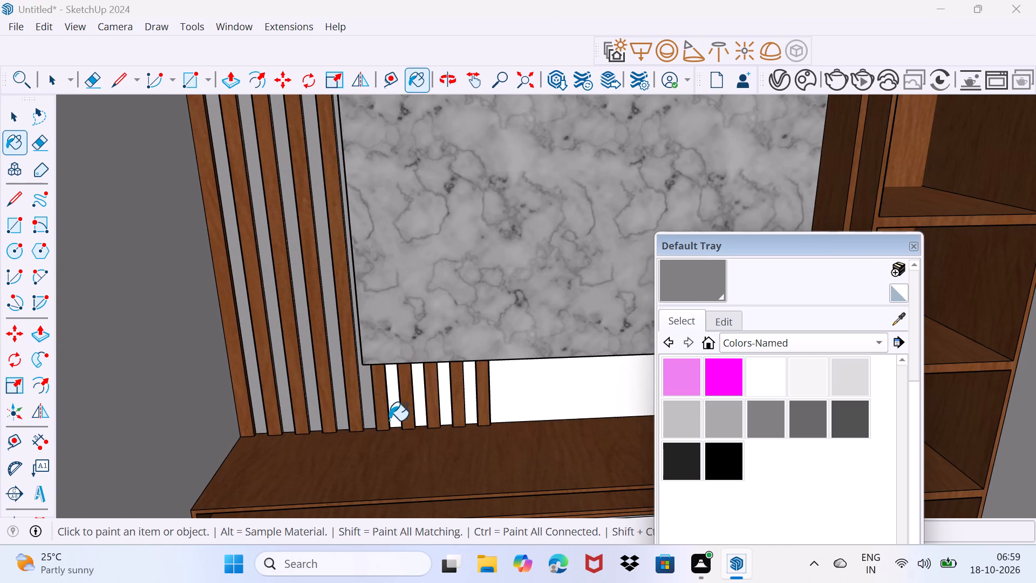
{"action": "left_click", "coordinate": [395, 414]}
{"action": "left_click", "coordinate": [420, 402]}
{"action": "left_click", "coordinate": [448, 402]}
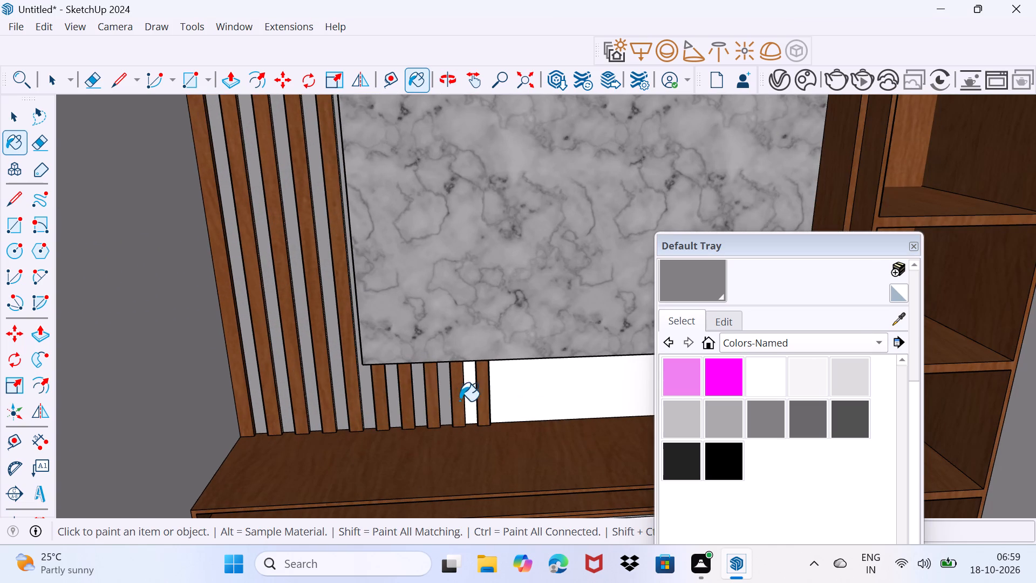
{"action": "left_click", "coordinate": [471, 399]}
Paint the unpainted grey side of the wall strip below the marble panel with the in-model brown wood material.
{"action": "scroll", "coordinate": [373, 416], "scroll_direction": "up", "scroll_amount": 5}
{"action": "middle_click_drag", "start_coordinate": [357, 418], "coordinate": [210, 413]}
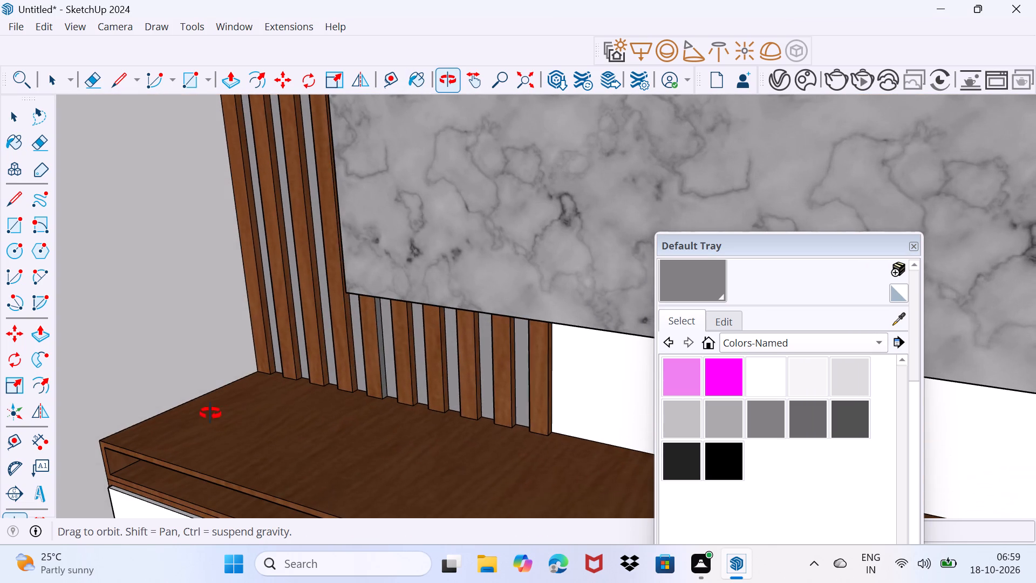
{"action": "middle_click_drag", "start_coordinate": [210, 413], "coordinate": [209, 413]}
{"action": "left_click", "coordinate": [758, 344]}
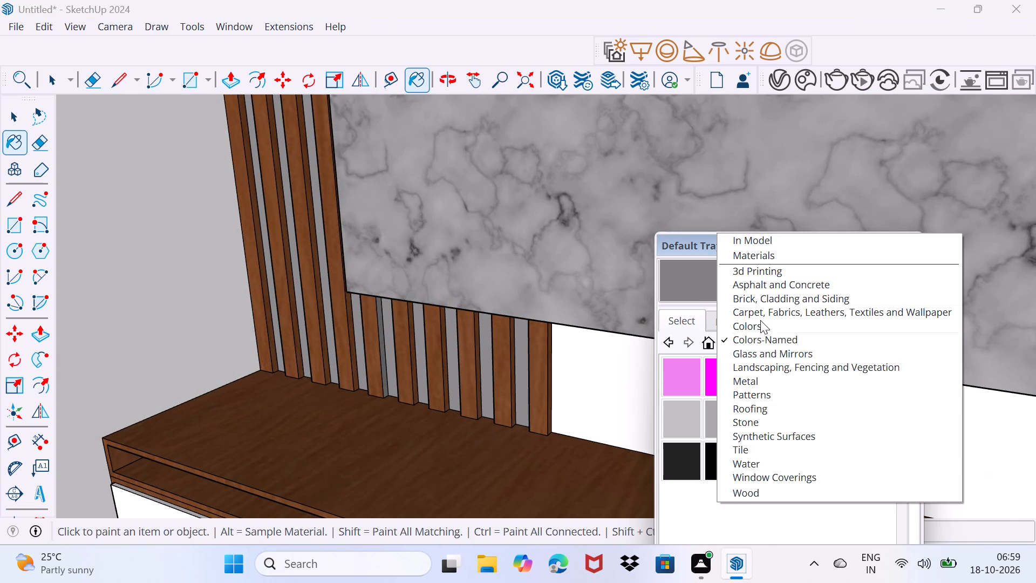
{"action": "left_click", "coordinate": [760, 234]}
{"action": "left_click", "coordinate": [839, 504]}
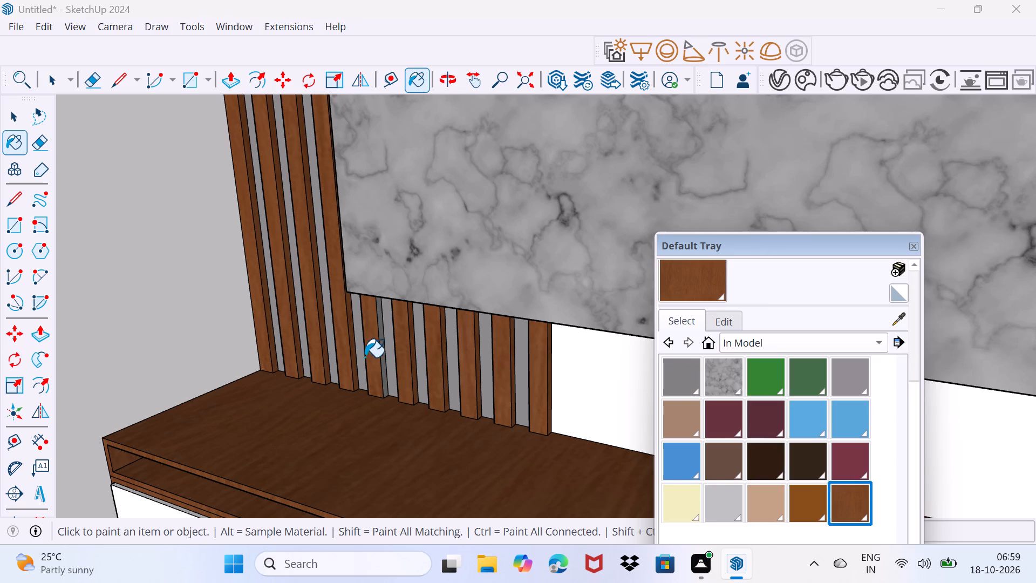
{"action": "scroll", "coordinate": [355, 357], "scroll_direction": "up", "scroll_amount": 5}
{"action": "left_click", "coordinate": [400, 351]}
{"action": "scroll", "coordinate": [398, 351], "scroll_direction": "down", "scroll_amount": 4}
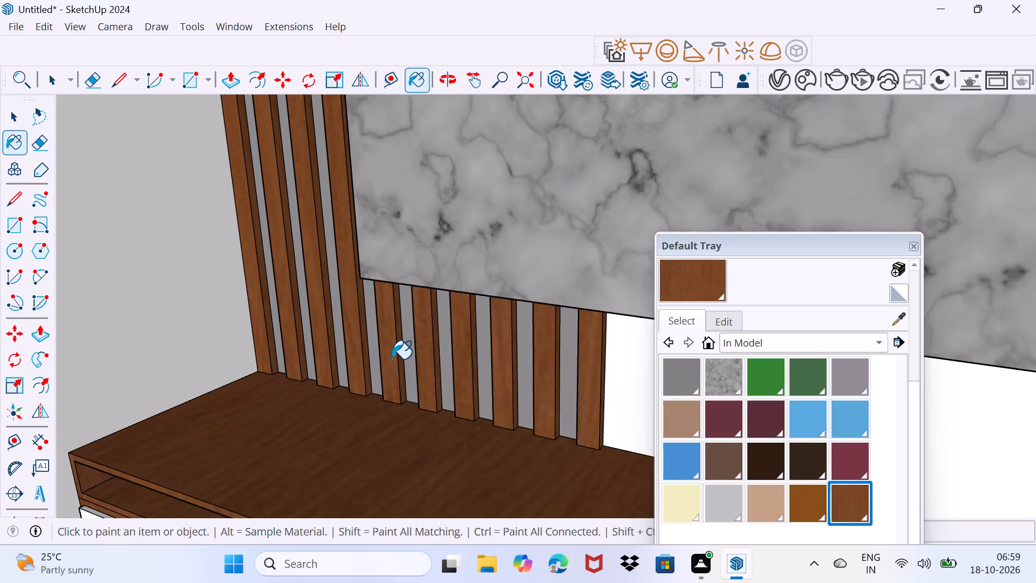
Examine the whole room from several angles, checking the wall strips, marble panel and cabinets, with the material tray moved aside.
{"action": "scroll", "coordinate": [392, 359], "scroll_direction": "down", "scroll_amount": 10}
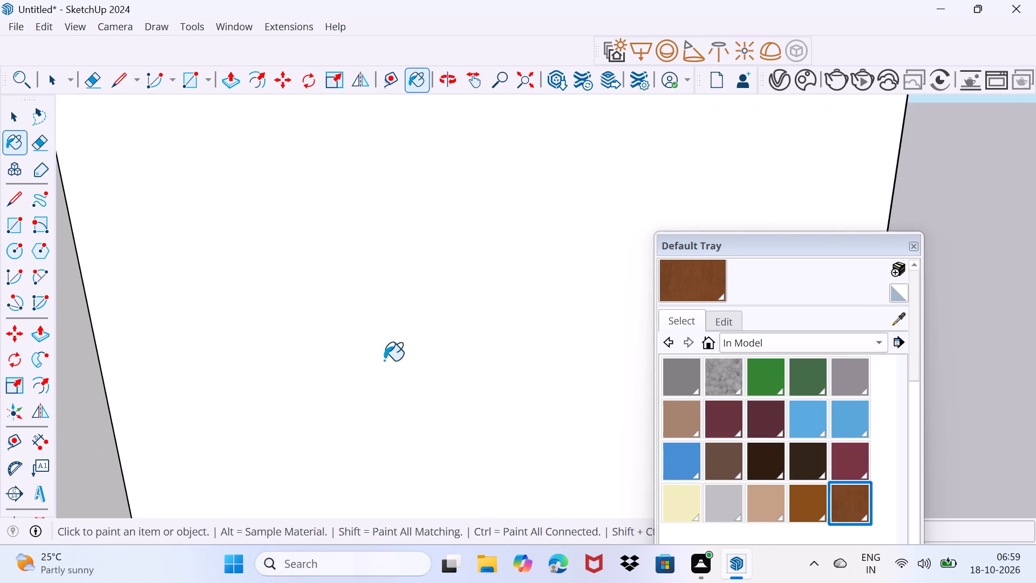
{"action": "left_click", "coordinate": [521, 84]}
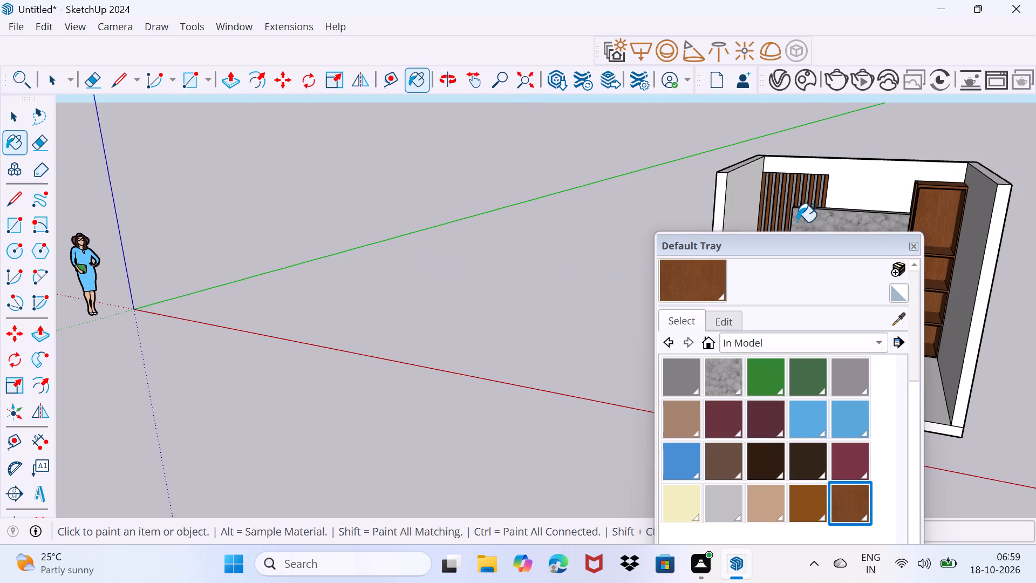
{"action": "left_click_drag", "start_coordinate": [793, 248], "coordinate": [564, 444]}
{"action": "scroll", "coordinate": [812, 327], "scroll_direction": "up", "scroll_amount": 4}
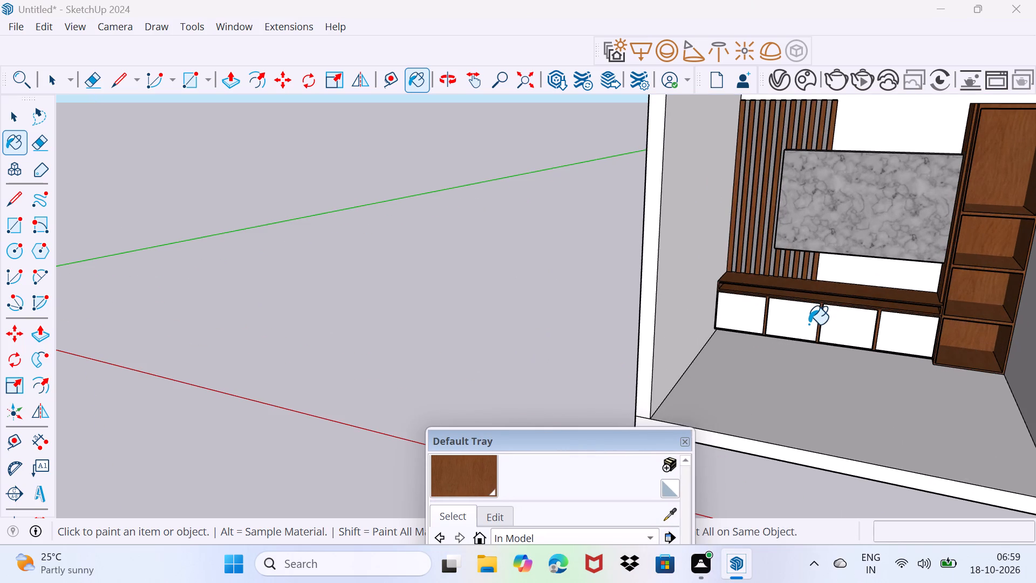
{"action": "middle_click_drag", "start_coordinate": [803, 323], "coordinate": [506, 413], "text": "shift"}
{"action": "middle_click_drag", "start_coordinate": [495, 401], "coordinate": [627, 382]}
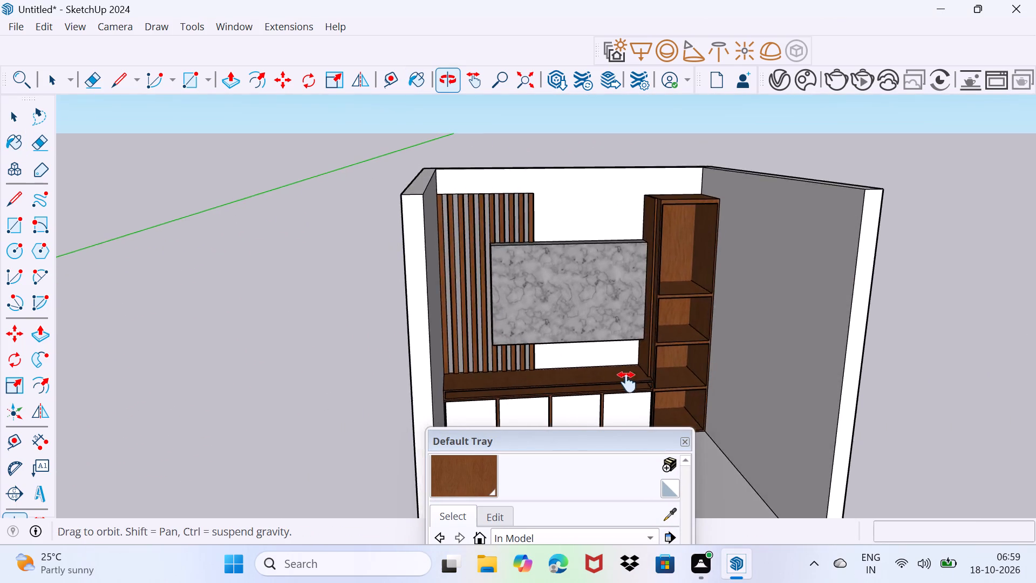
{"action": "middle_click_drag", "start_coordinate": [627, 382], "coordinate": [507, 331]}
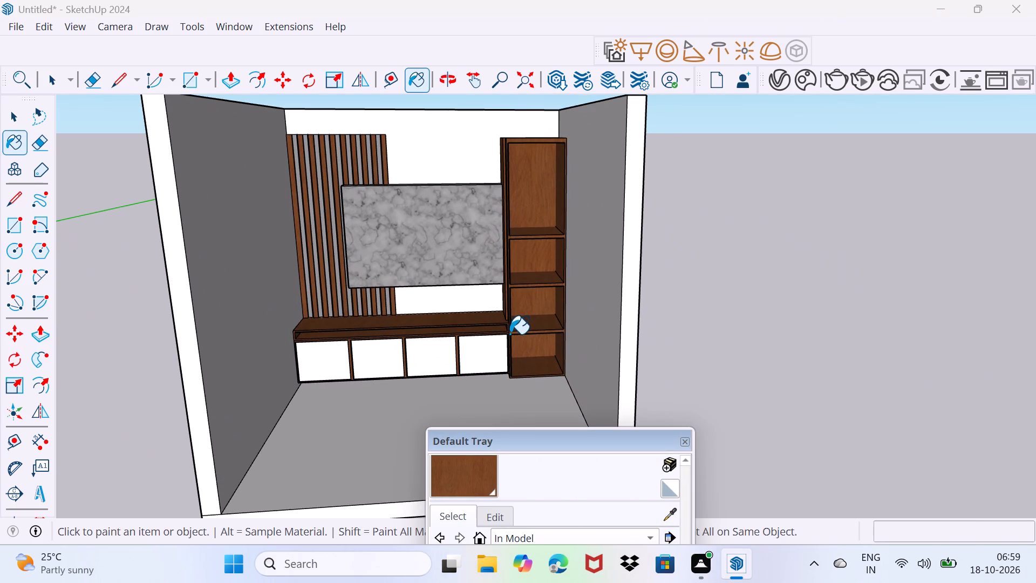
{"action": "key", "text": "space"}
{"action": "scroll", "coordinate": [357, 322], "scroll_direction": "down", "scroll_amount": 2}
{"action": "middle_click", "coordinate": [357, 322]}
{"action": "middle_click_drag", "start_coordinate": [358, 323], "coordinate": [479, 331]}
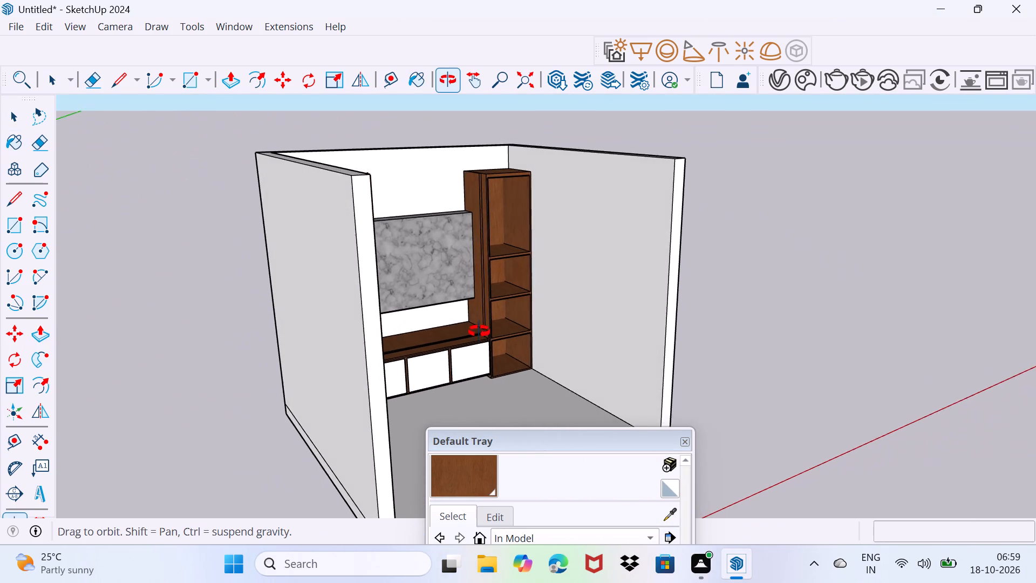
{"action": "middle_click_drag", "start_coordinate": [479, 331], "coordinate": [473, 331]}
{"action": "left_click_drag", "start_coordinate": [529, 439], "coordinate": [481, 521]}
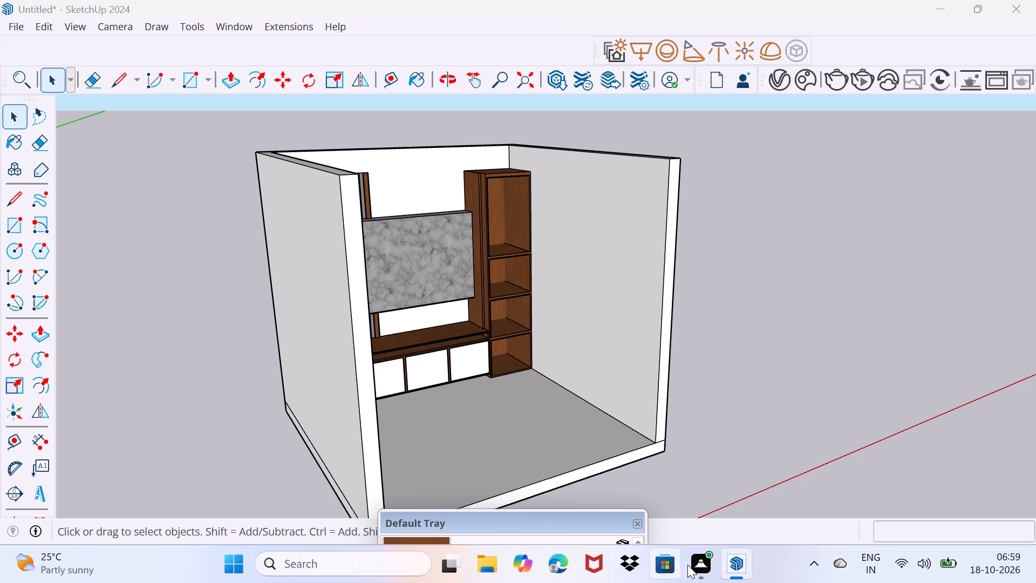
{"action": "middle_click_drag", "start_coordinate": [408, 330], "coordinate": [344, 326]}
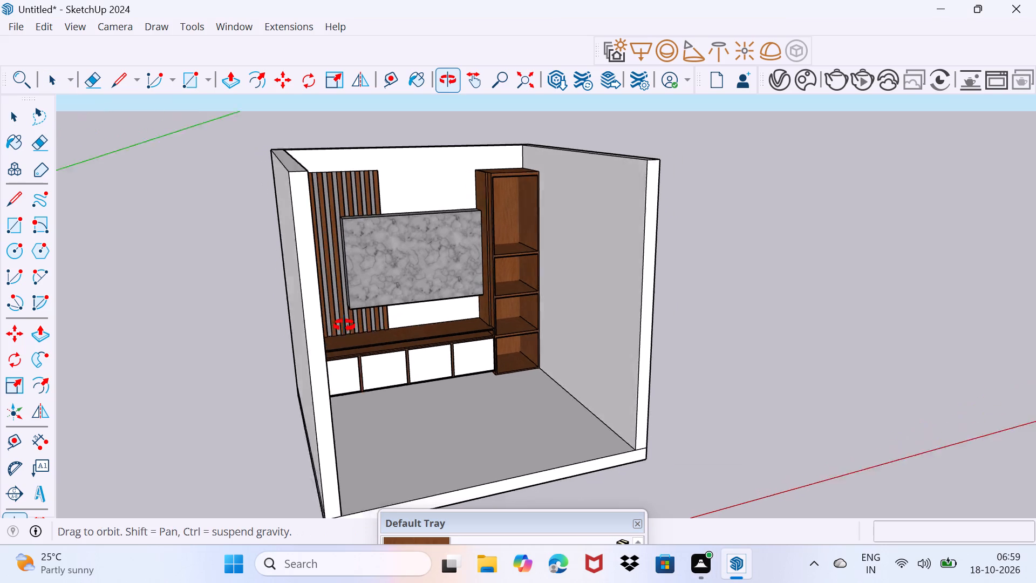
{"action": "middle_click_drag", "start_coordinate": [344, 326], "coordinate": [338, 326]}
{"action": "middle_click_drag", "start_coordinate": [338, 326], "coordinate": [281, 399]}
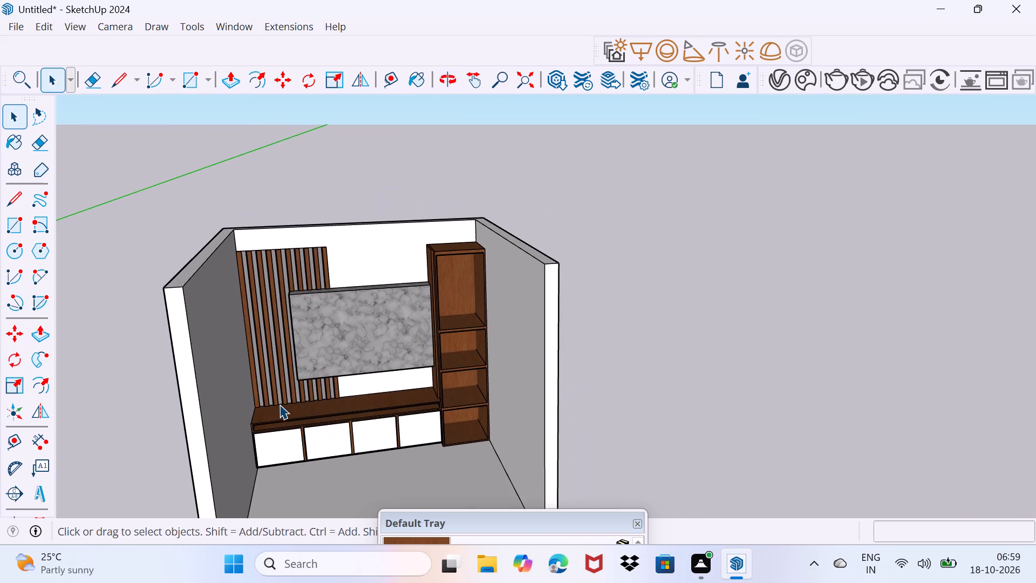
{"action": "middle_click_drag", "start_coordinate": [277, 405], "coordinate": [248, 390]}
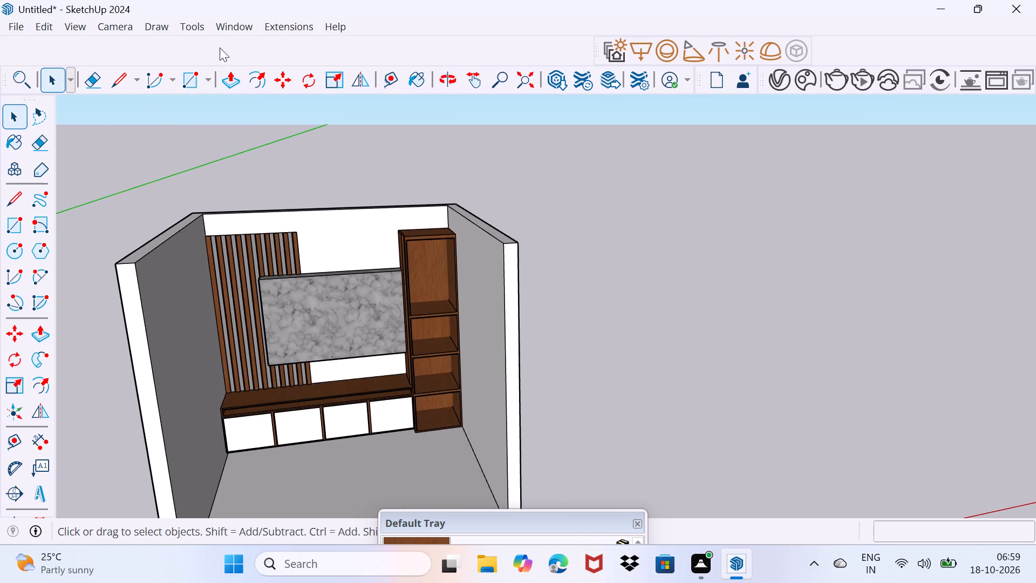
Open the 3D Warehouse and move its window clear of the model.
{"action": "left_click", "coordinate": [232, 28]}
{"action": "left_click", "coordinate": [257, 154]}
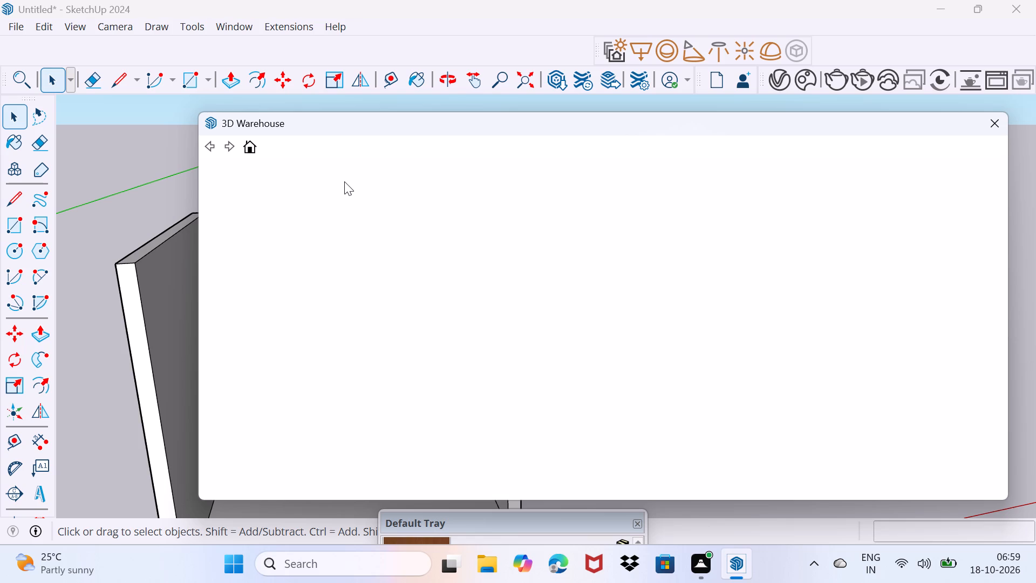
{"action": "left_click_drag", "start_coordinate": [405, 127], "coordinate": [79, 539]}
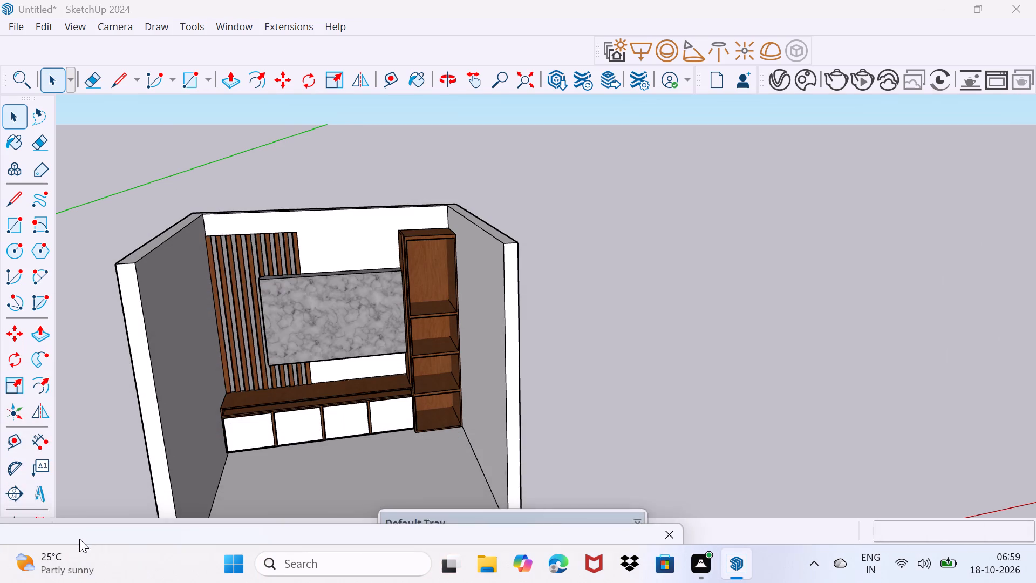
{"action": "left_click_drag", "start_coordinate": [79, 539], "coordinate": [310, 296]}
{"action": "left_click_drag", "start_coordinate": [309, 296], "coordinate": [171, 545]}
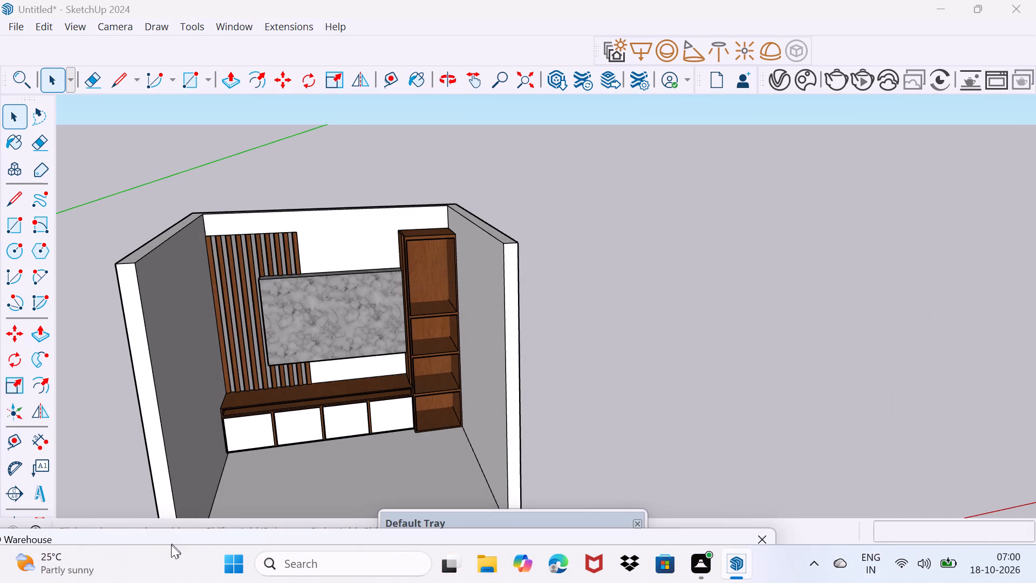
{"action": "left_click_drag", "start_coordinate": [171, 545], "coordinate": [168, 541]}
Push the marble panel's front face back towards the wall with Push/Pull to make the panel thinner.
{"action": "middle_click_drag", "start_coordinate": [372, 369], "coordinate": [388, 322]}
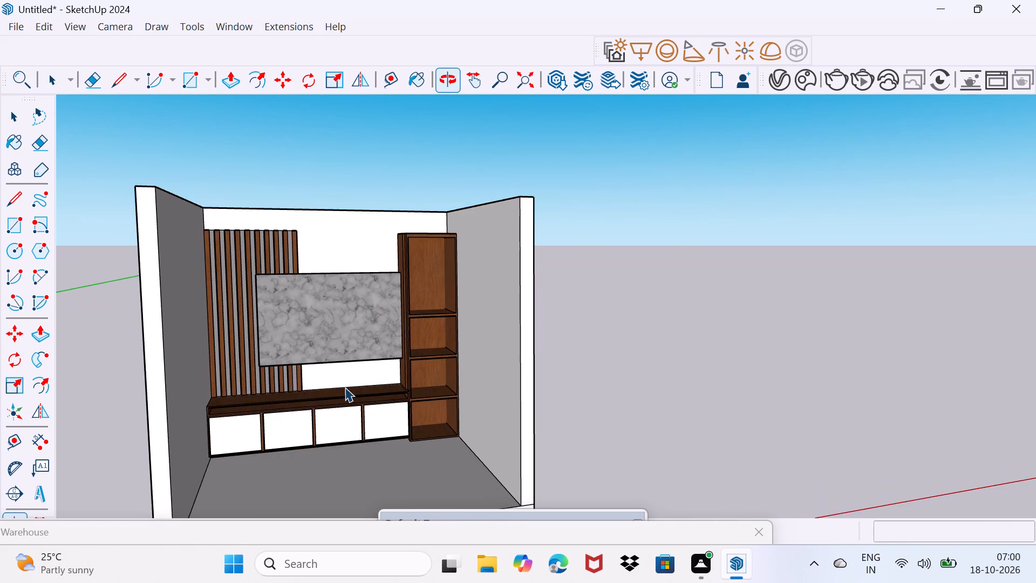
{"action": "scroll", "coordinate": [335, 413], "scroll_direction": "up", "scroll_amount": 10}
{"action": "middle_click_drag", "start_coordinate": [332, 406], "coordinate": [210, 357]}
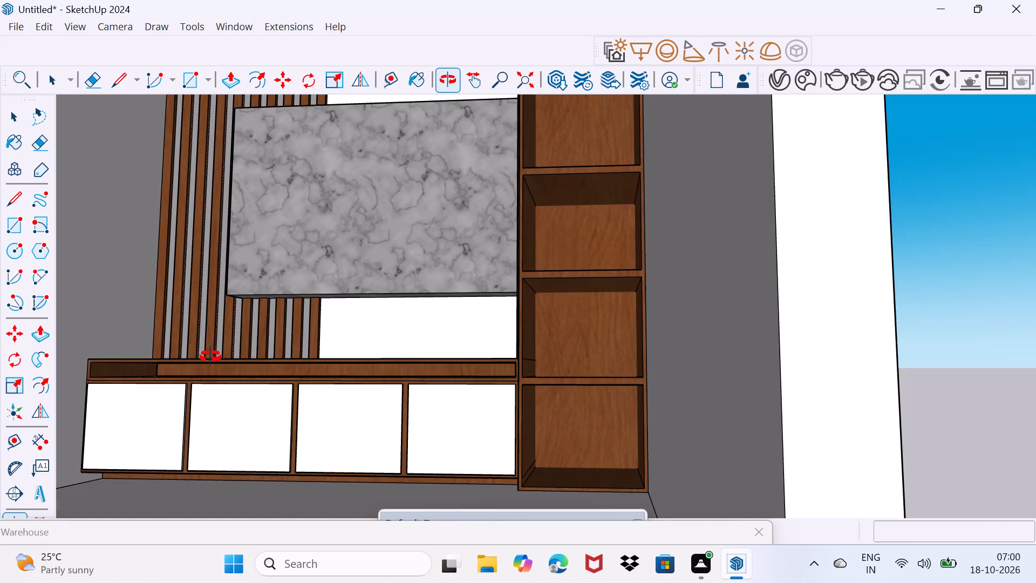
{"action": "middle_click_drag", "start_coordinate": [210, 357], "coordinate": [316, 383]}
{"action": "scroll", "coordinate": [316, 383], "scroll_direction": "down", "scroll_amount": 2}
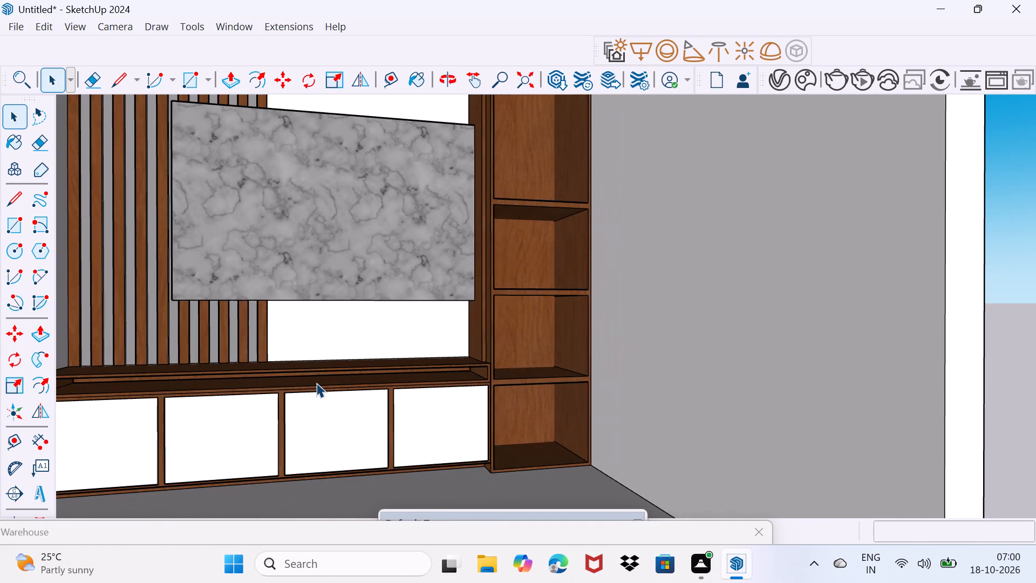
{"action": "scroll", "coordinate": [312, 383], "scroll_direction": "down", "scroll_amount": 4}
{"action": "middle_click_drag", "start_coordinate": [309, 383], "coordinate": [423, 416]}
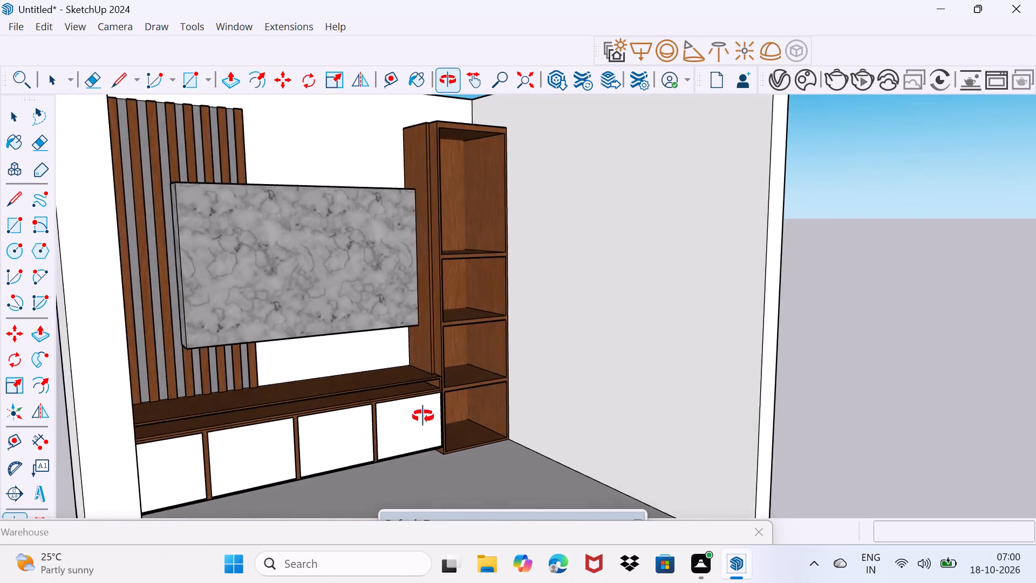
{"action": "middle_click_drag", "start_coordinate": [423, 416], "coordinate": [411, 444]}
{"action": "scroll", "coordinate": [193, 267], "scroll_direction": "up", "scroll_amount": 6}
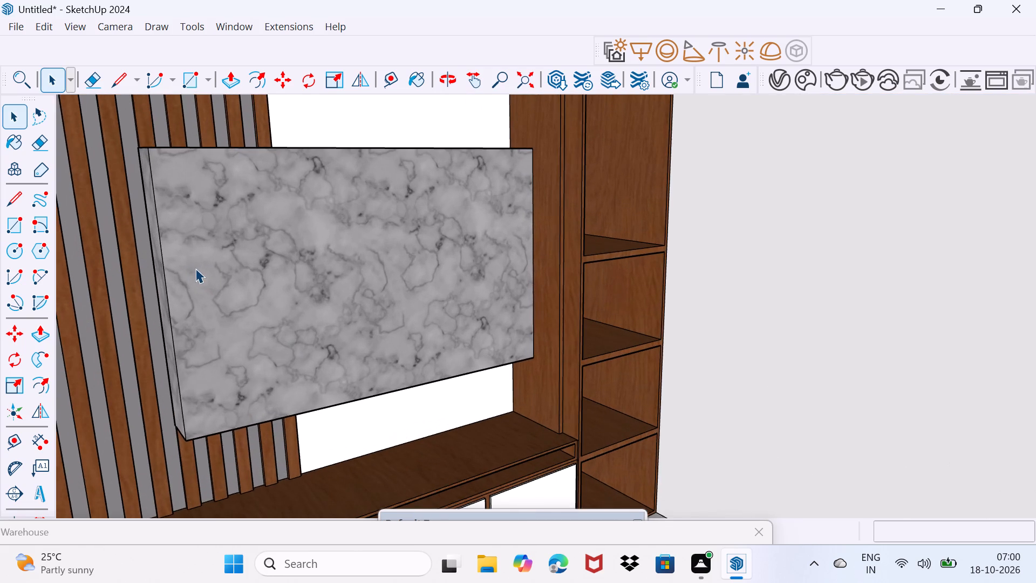
{"action": "middle_click_drag", "start_coordinate": [195, 268], "coordinate": [192, 322]}
{"action": "left_click", "coordinate": [225, 289]}
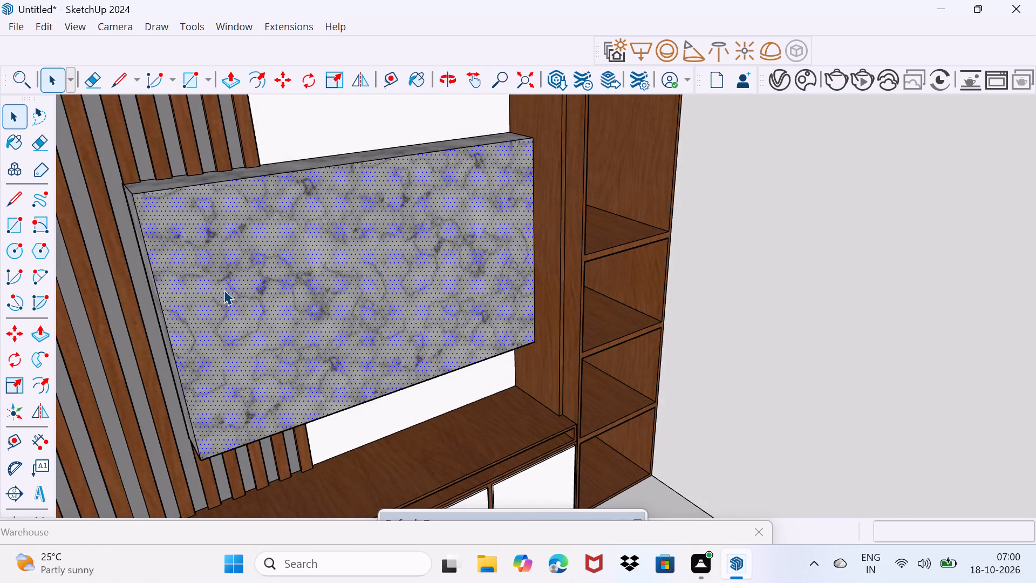
{"action": "key", "text": "p"}
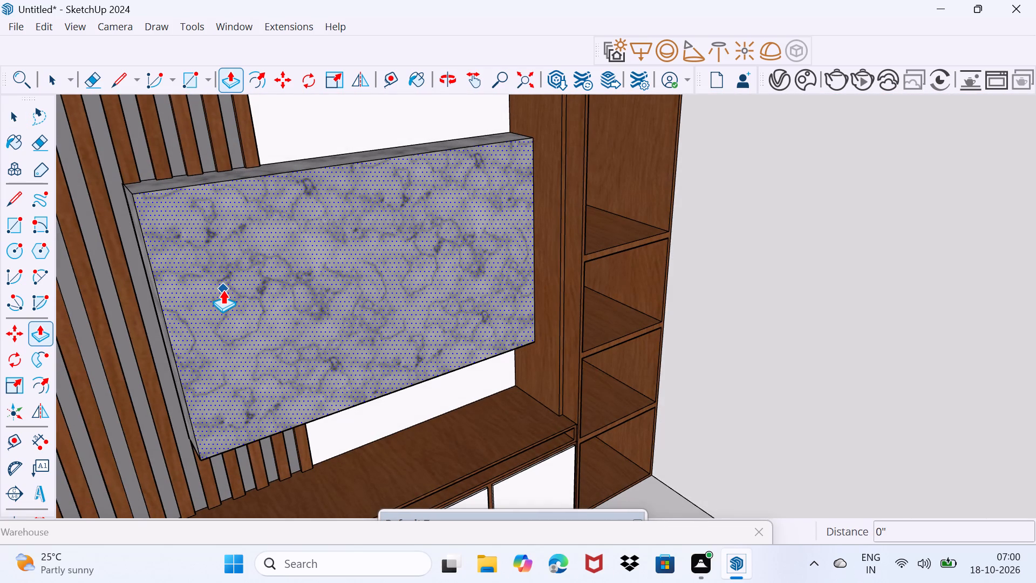
{"action": "left_click", "coordinate": [223, 290]}
{"action": "left_click", "coordinate": [215, 280]}
{"action": "key", "text": "space"}
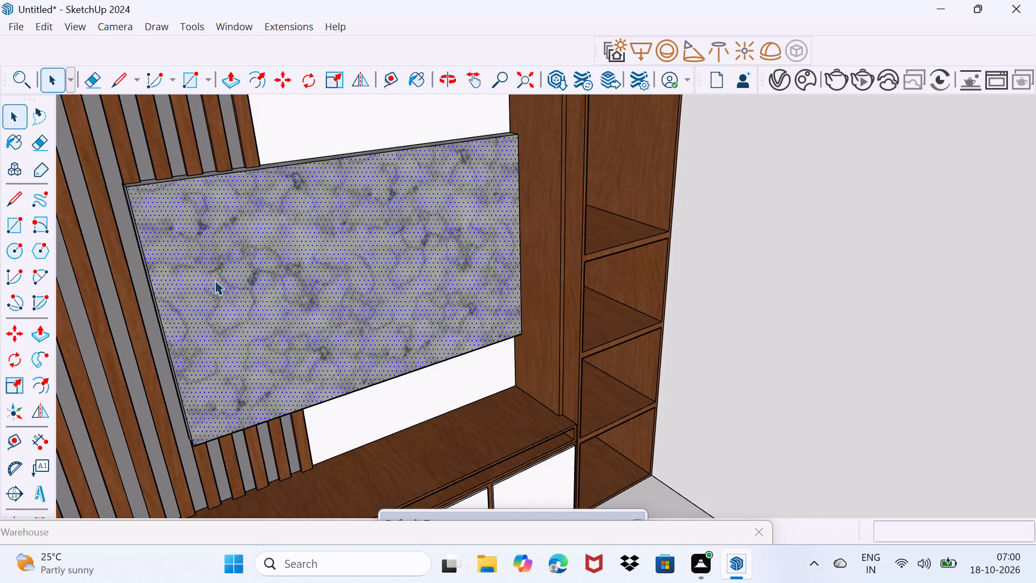
{"action": "left_click_drag", "start_coordinate": [212, 300], "coordinate": [217, 281]}
{"action": "scroll", "coordinate": [216, 268], "scroll_direction": "down", "scroll_amount": 3}
{"action": "middle_click_drag", "start_coordinate": [219, 293], "coordinate": [150, 277]}
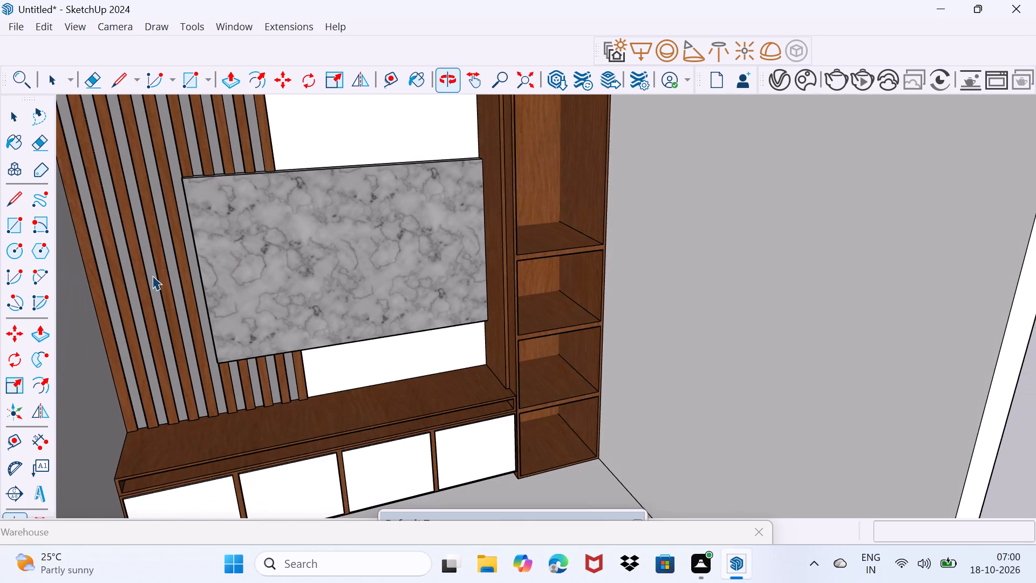
{"action": "scroll", "coordinate": [153, 275], "scroll_direction": "down", "scroll_amount": 14}
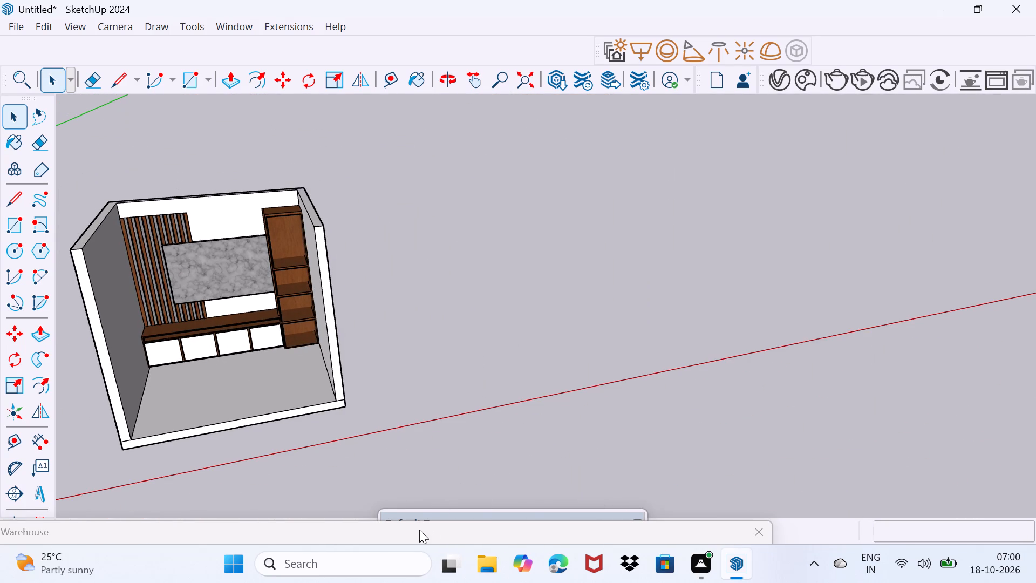
Bring the 3D Warehouse back into view, dismiss the maintenance notice and search for "tv".
{"action": "left_click_drag", "start_coordinate": [417, 533], "coordinate": [634, 125]}
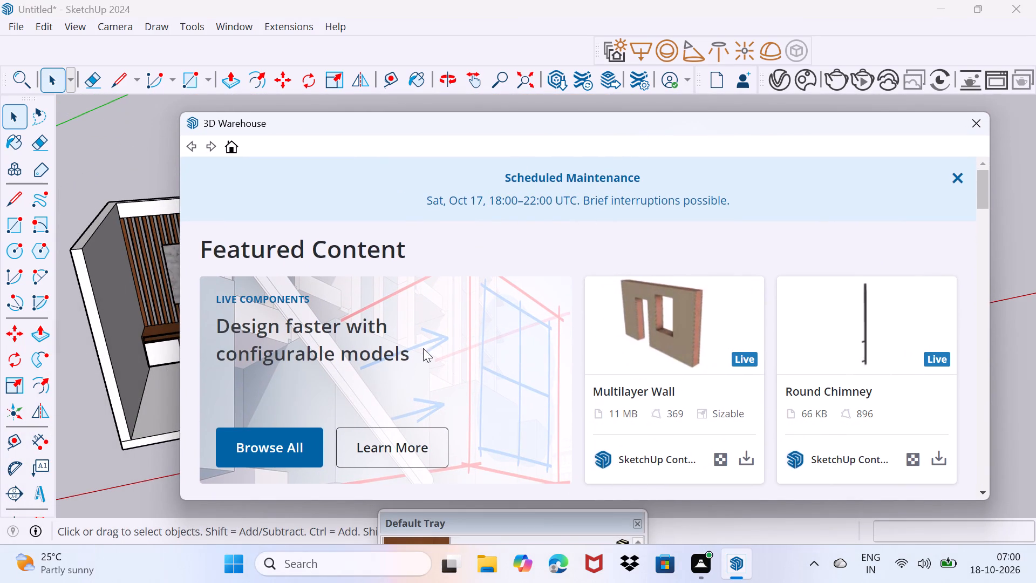
{"action": "scroll", "coordinate": [543, 284], "scroll_direction": "down", "scroll_amount": 2}
{"action": "scroll", "coordinate": [544, 284], "scroll_direction": "up", "scroll_amount": 3}
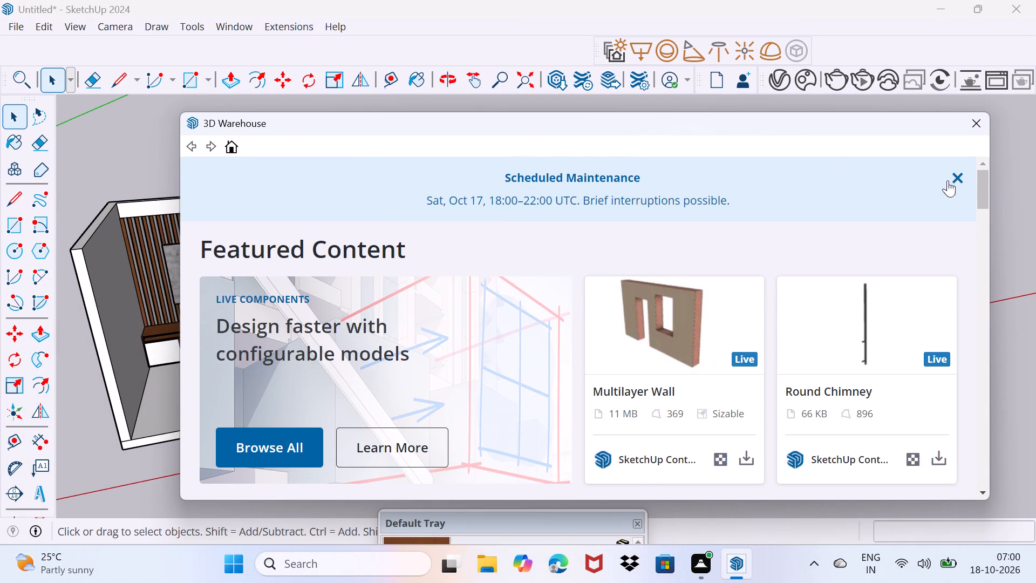
{"action": "left_click", "coordinate": [953, 178]}
{"action": "left_click", "coordinate": [707, 177]}
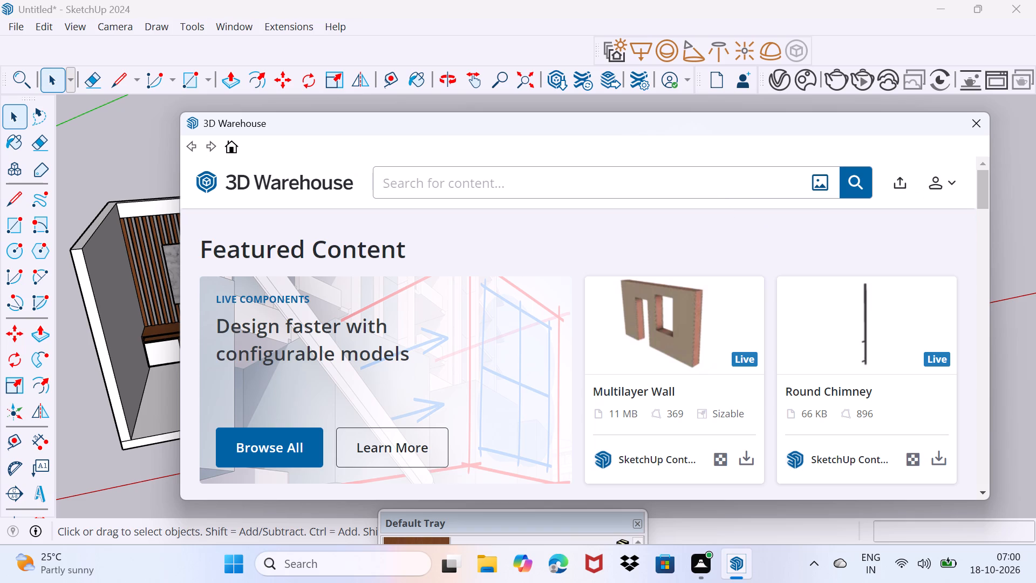
{"action": "type", "text": "tv"}
{"action": "key", "text": "Return"}
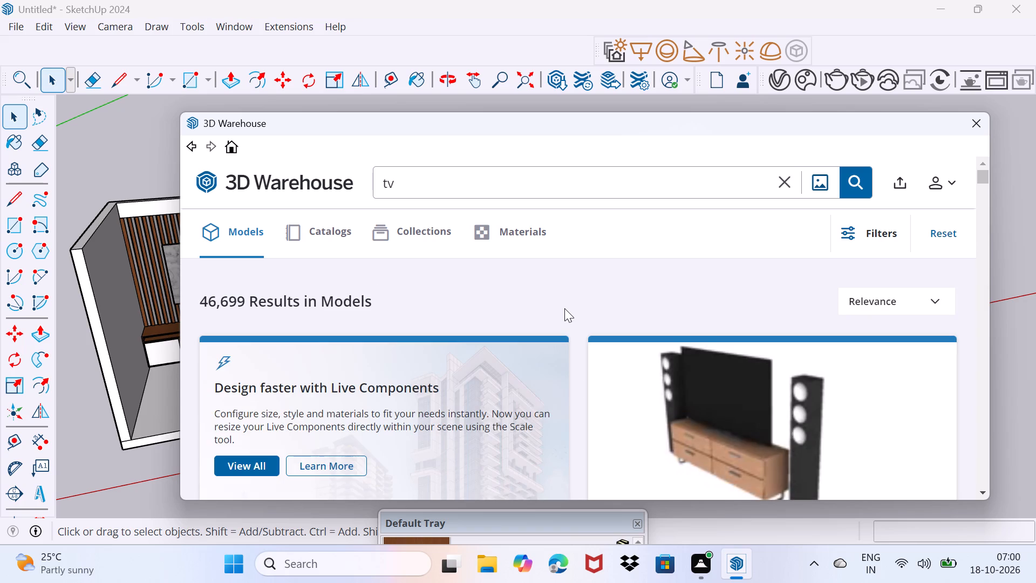
Browse the TV search results and download the 695 KB "Tv" model with the app-screen display directly into the SketchUp model.
{"action": "scroll", "coordinate": [563, 333], "scroll_direction": "down", "scroll_amount": 5}
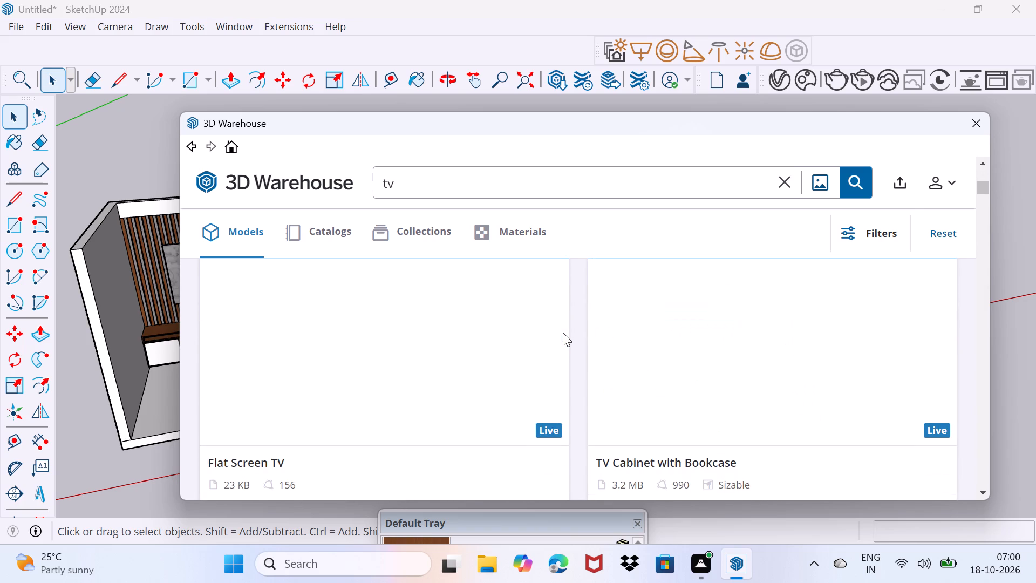
{"action": "scroll", "coordinate": [563, 333], "scroll_direction": "up", "scroll_amount": 4}
{"action": "scroll", "coordinate": [563, 333], "scroll_direction": "down", "scroll_amount": 5}
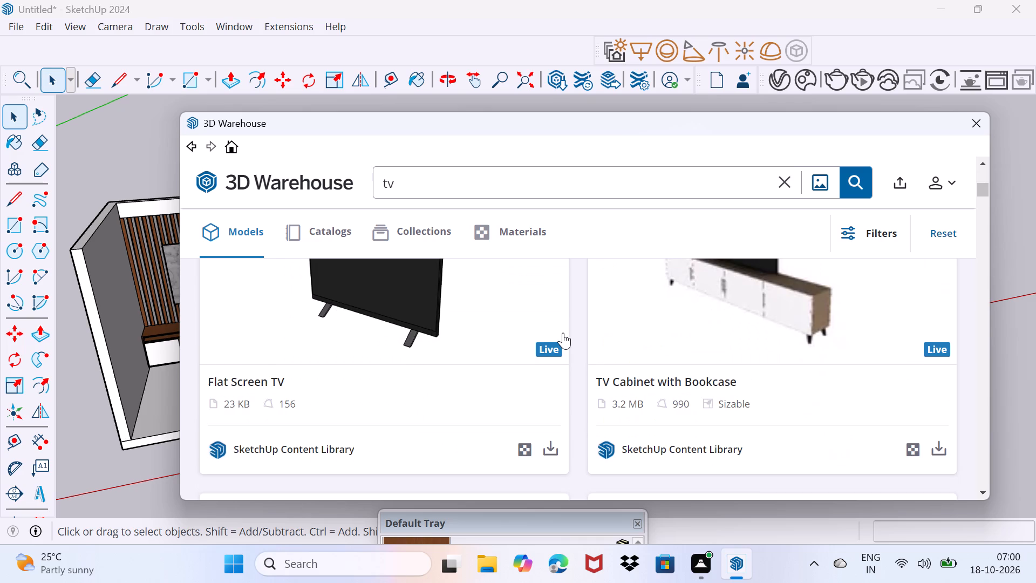
{"action": "scroll", "coordinate": [563, 333], "scroll_direction": "up", "scroll_amount": 2}
{"action": "scroll", "coordinate": [563, 333], "scroll_direction": "down", "scroll_amount": 3}
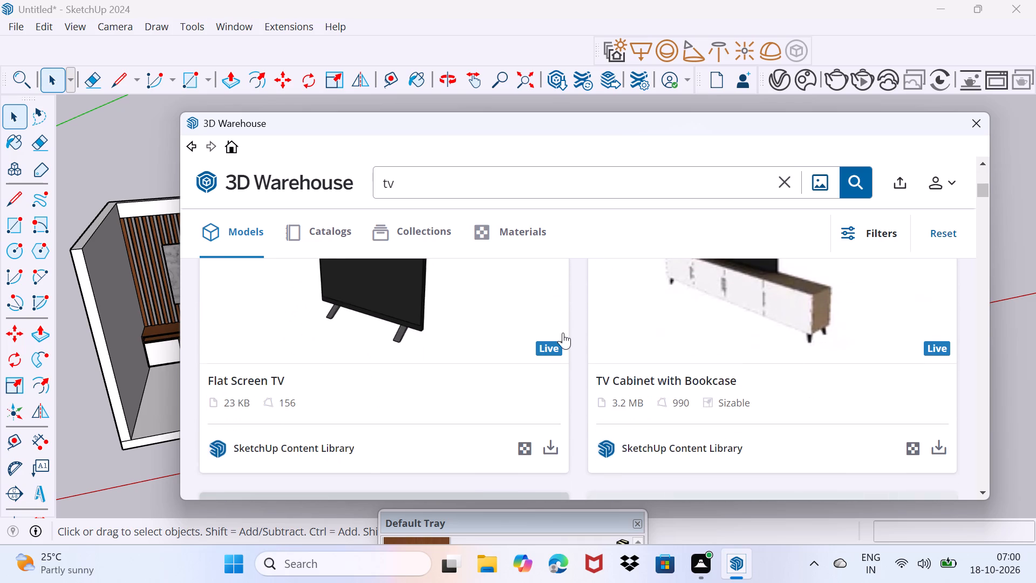
{"action": "scroll", "coordinate": [563, 333], "scroll_direction": "down", "scroll_amount": 4}
{"action": "scroll", "coordinate": [563, 333], "scroll_direction": "up", "scroll_amount": 2}
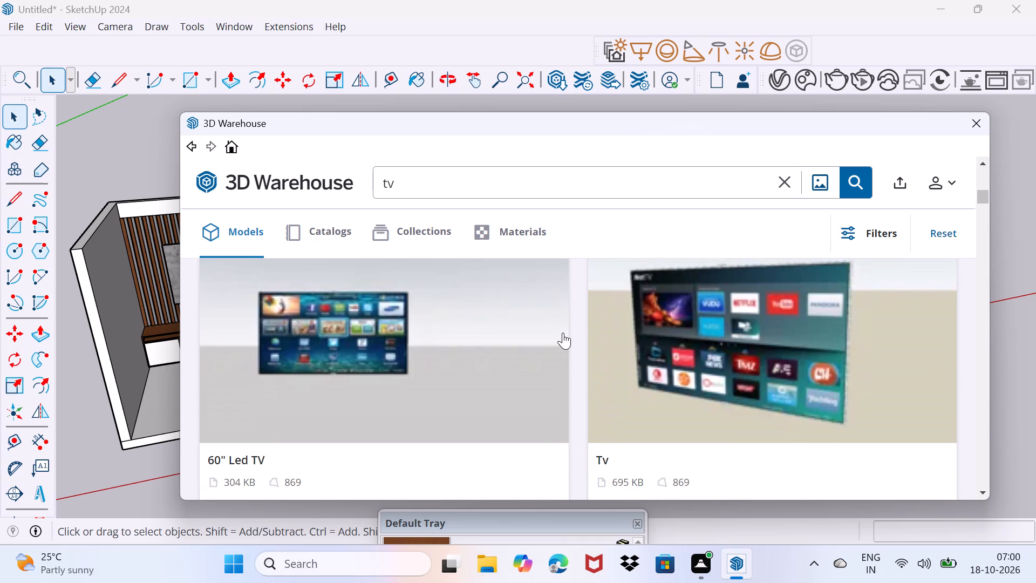
{"action": "scroll", "coordinate": [696, 321], "scroll_direction": "down", "scroll_amount": 2}
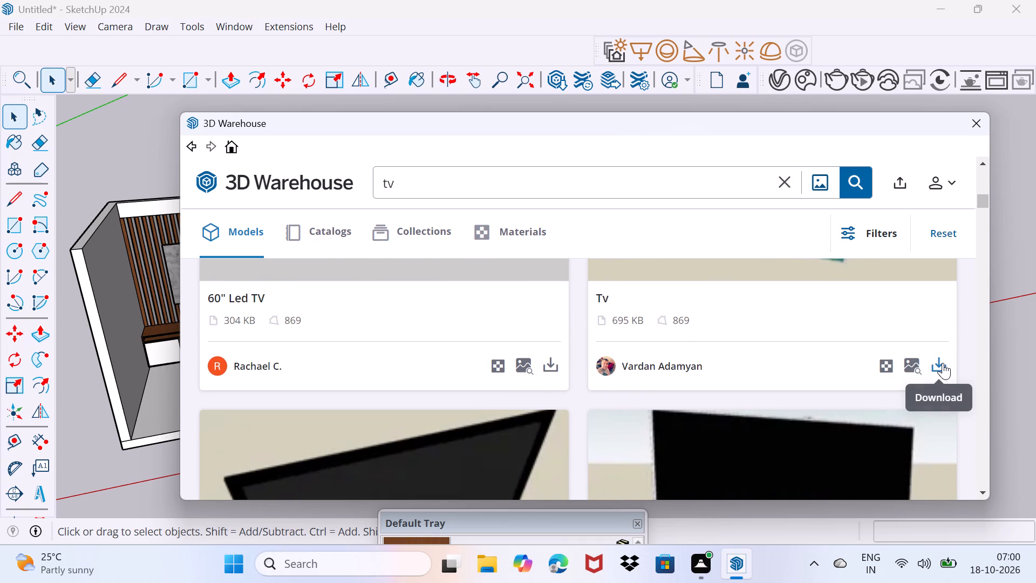
{"action": "left_click", "coordinate": [943, 363]}
{"action": "left_click", "coordinate": [521, 333]}
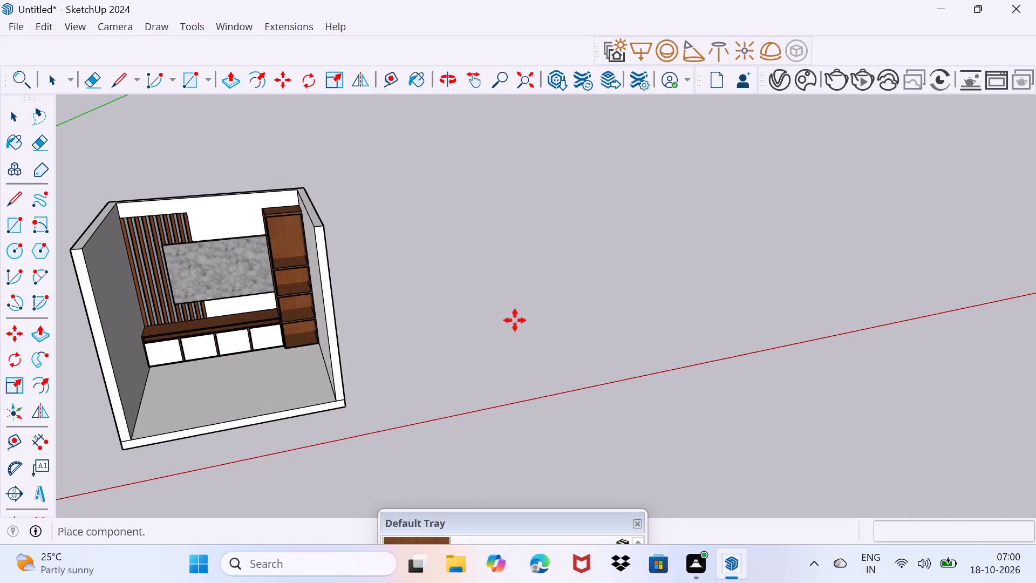
Place the downloaded TV on the wooden top of the low cabinet, below the marble panel.
{"action": "scroll", "coordinate": [189, 280], "scroll_direction": "up", "scroll_amount": 11}
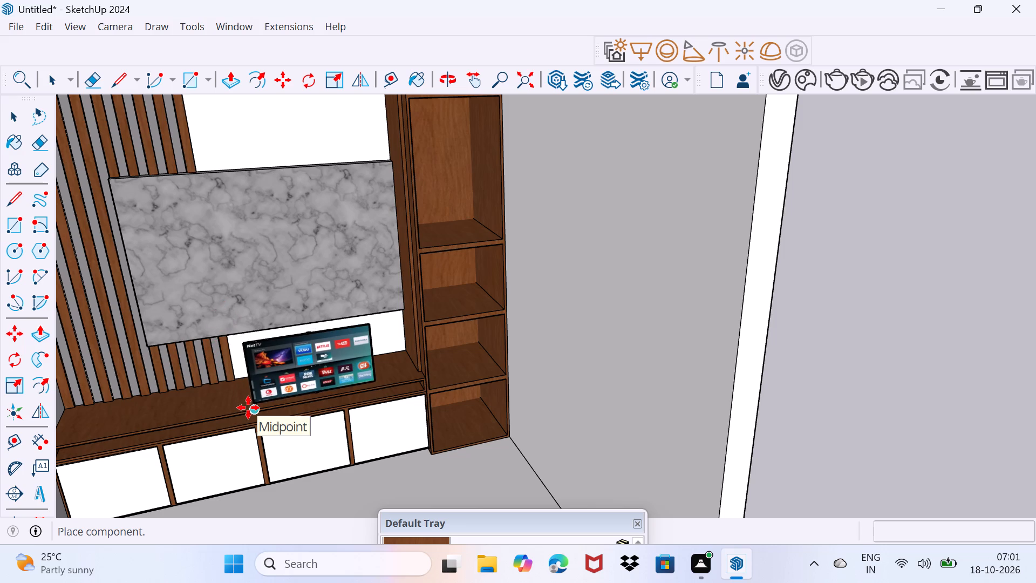
{"action": "left_click", "coordinate": [248, 408]}
Move the TV up from the low cabinet so it sits in front of the marble panel.
{"action": "middle_click_drag", "start_coordinate": [263, 419], "coordinate": [428, 362]}
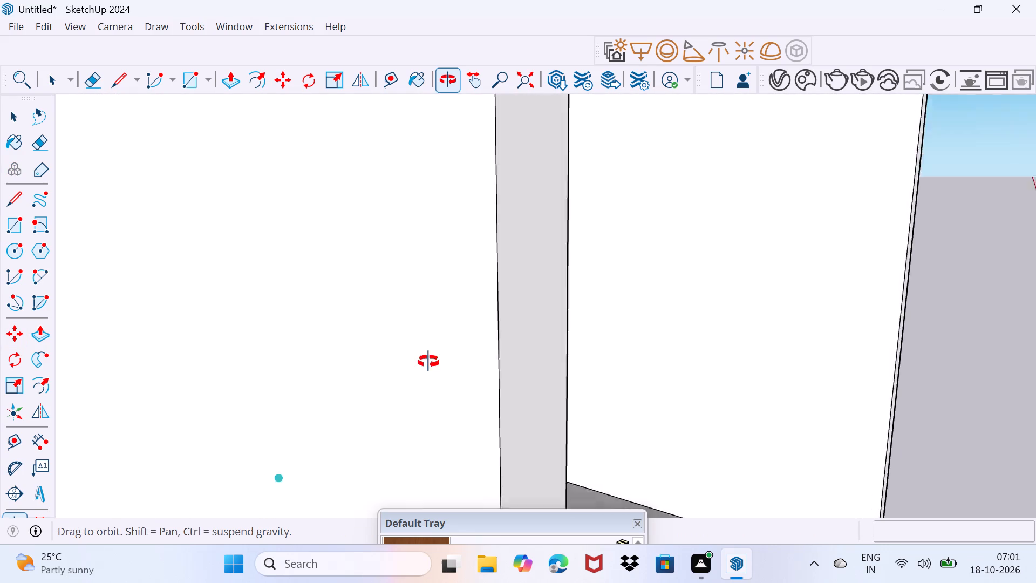
{"action": "middle_click_drag", "start_coordinate": [428, 362], "coordinate": [386, 416]}
{"action": "scroll", "coordinate": [301, 469], "scroll_direction": "up", "scroll_amount": 2}
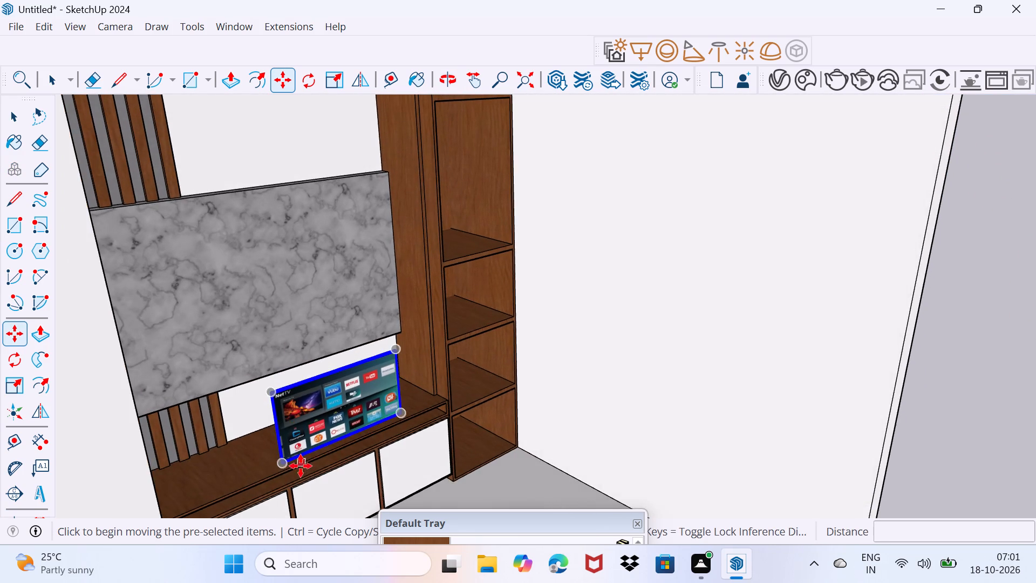
{"action": "scroll", "coordinate": [301, 466], "scroll_direction": "up", "scroll_amount": 1}
{"action": "left_click", "coordinate": [277, 457]}
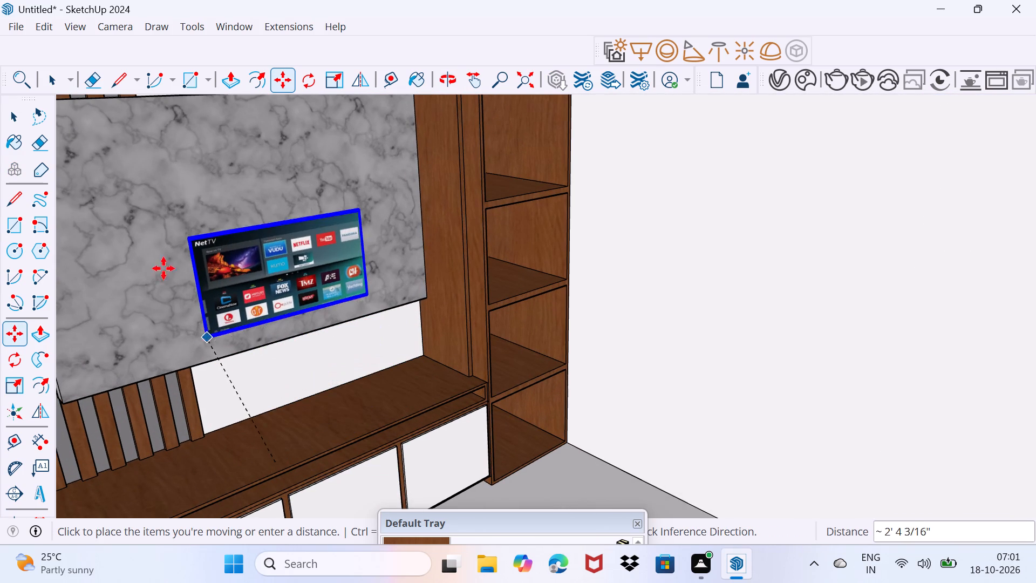
{"action": "left_click", "coordinate": [147, 246]}
Shift the TV about 9 7/16" to a slightly lower position in front of the marble panel.
{"action": "middle_click_drag", "start_coordinate": [285, 243], "coordinate": [221, 273]}
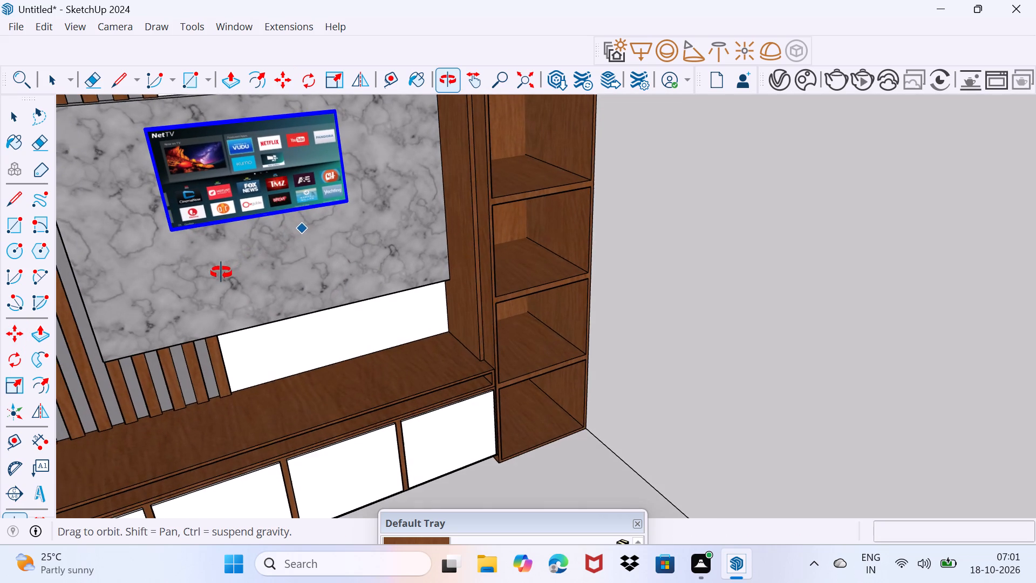
{"action": "middle_click_drag", "start_coordinate": [221, 273], "coordinate": [282, 384]}
{"action": "scroll", "coordinate": [283, 388], "scroll_direction": "up", "scroll_amount": 1}
{"action": "middle_click_drag", "start_coordinate": [283, 388], "coordinate": [250, 371]}
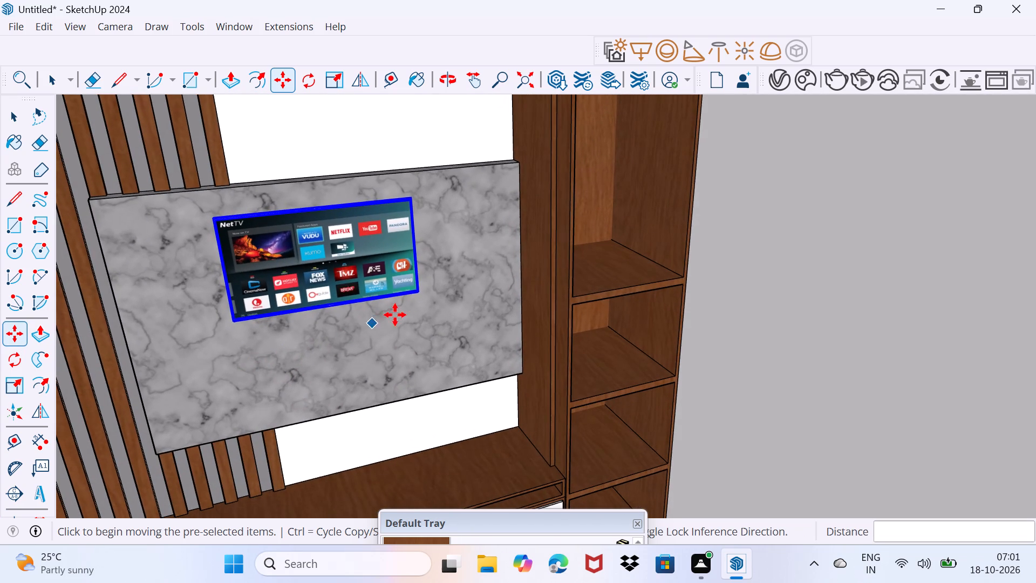
{"action": "left_click", "coordinate": [425, 290]}
{"action": "left_click", "coordinate": [425, 313]}
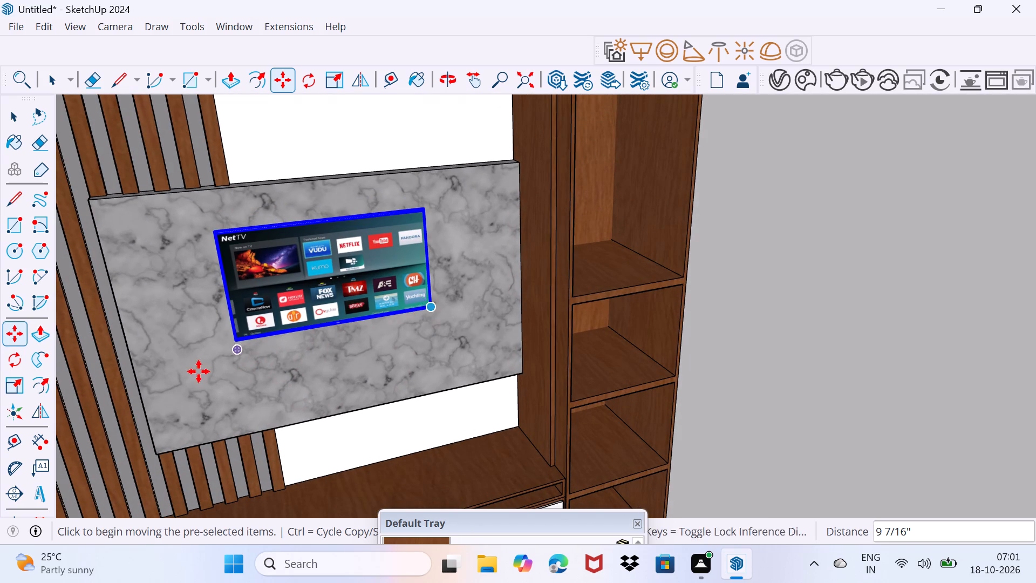
Move the TV back along the green axis about 5 9/16", and about 3 7/16" more onto the marble panel's face.
{"action": "scroll", "coordinate": [182, 361], "scroll_direction": "up", "scroll_amount": 8}
{"action": "middle_click_drag", "start_coordinate": [244, 389], "coordinate": [443, 382]}
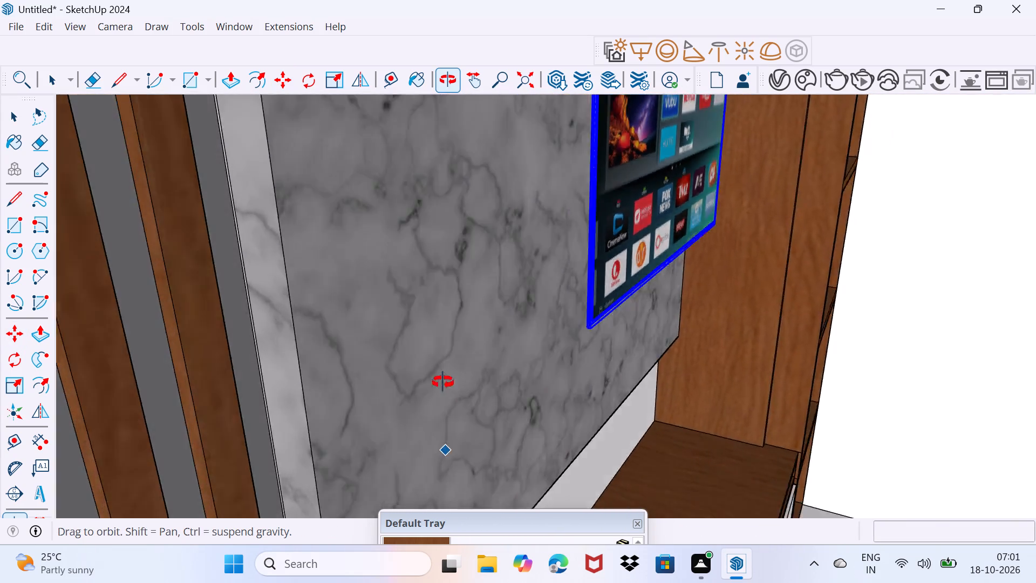
{"action": "middle_click_drag", "start_coordinate": [443, 382], "coordinate": [425, 398]}
{"action": "left_click", "coordinate": [605, 367]}
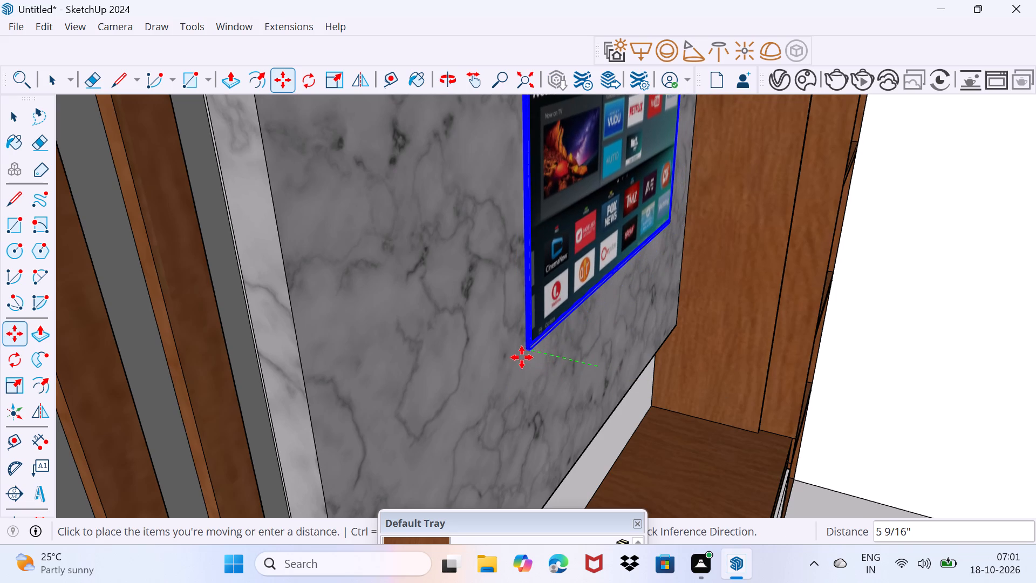
{"action": "left_click", "coordinate": [520, 357]}
{"action": "middle_click_drag", "start_coordinate": [521, 367], "coordinate": [533, 368]}
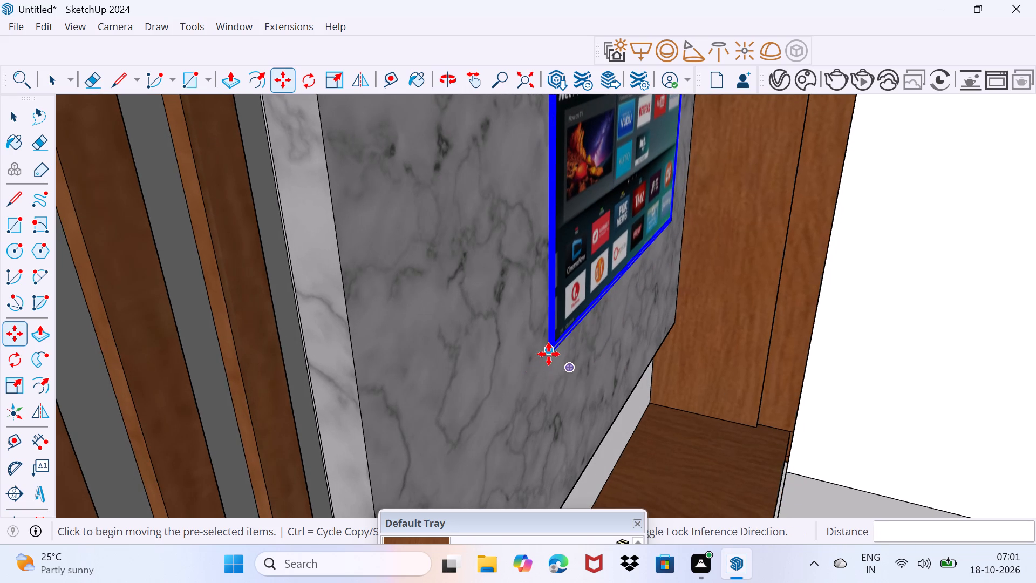
{"action": "left_click", "coordinate": [549, 354]}
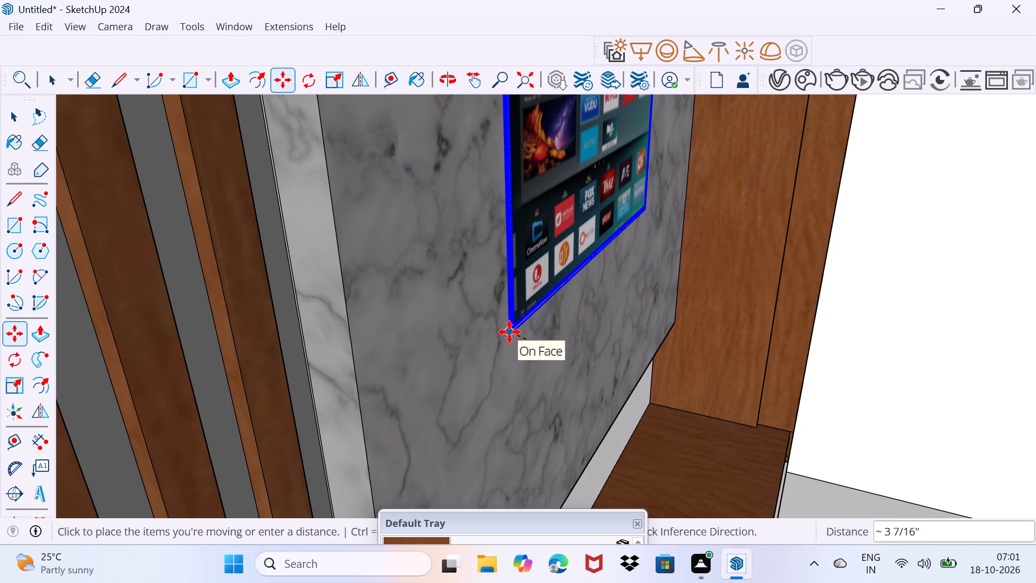
{"action": "left_click", "coordinate": [509, 332]}
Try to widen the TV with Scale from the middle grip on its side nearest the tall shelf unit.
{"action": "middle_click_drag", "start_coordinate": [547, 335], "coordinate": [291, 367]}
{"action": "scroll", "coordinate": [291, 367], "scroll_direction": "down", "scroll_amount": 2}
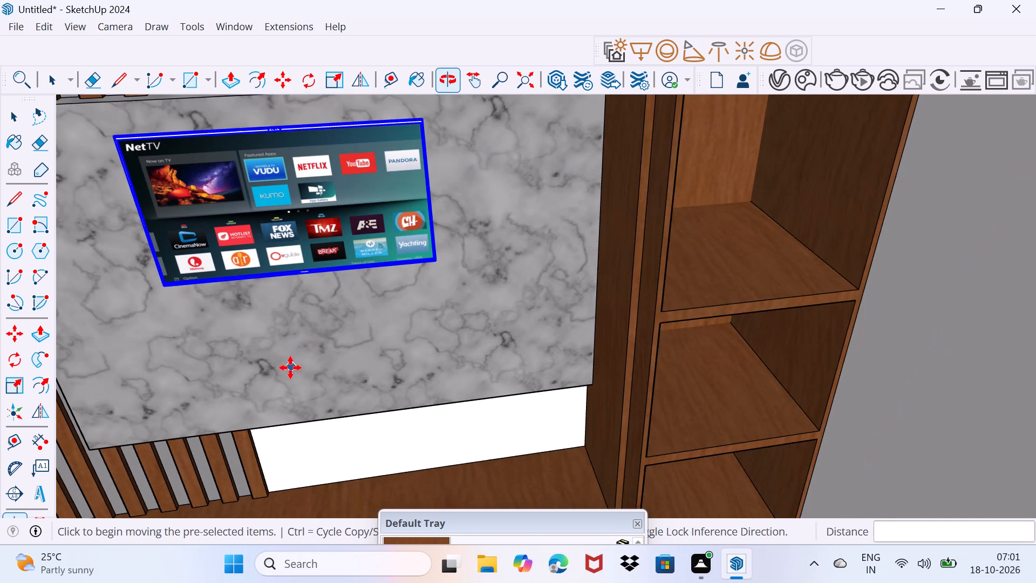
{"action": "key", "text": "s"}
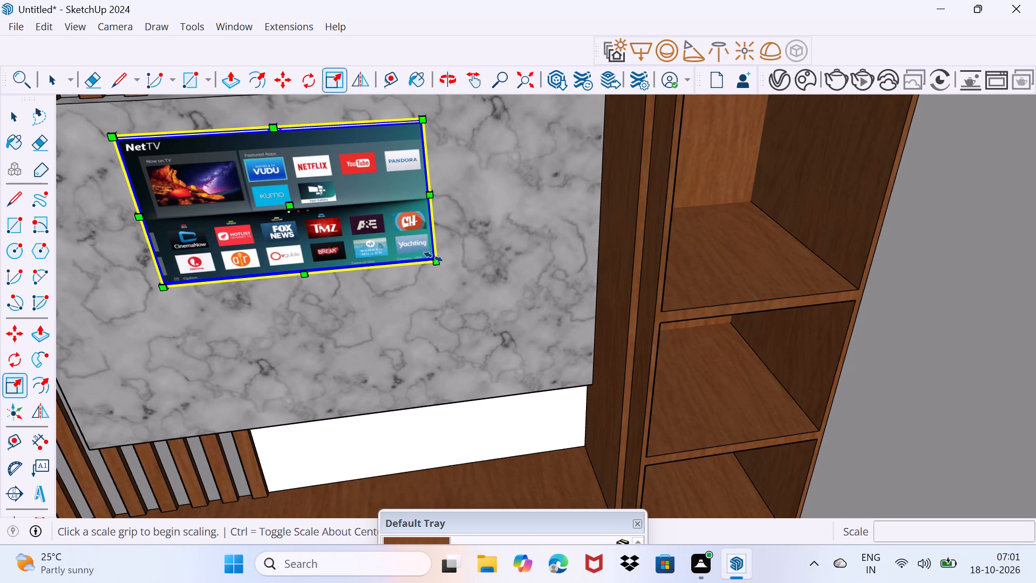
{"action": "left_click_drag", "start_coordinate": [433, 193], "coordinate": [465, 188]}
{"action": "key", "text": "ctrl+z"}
Widen the TV towards the tall shelf unit with Scale, to a red-axis factor of about 1.44.
{"action": "scroll", "coordinate": [405, 196], "scroll_direction": "up", "scroll_amount": 5}
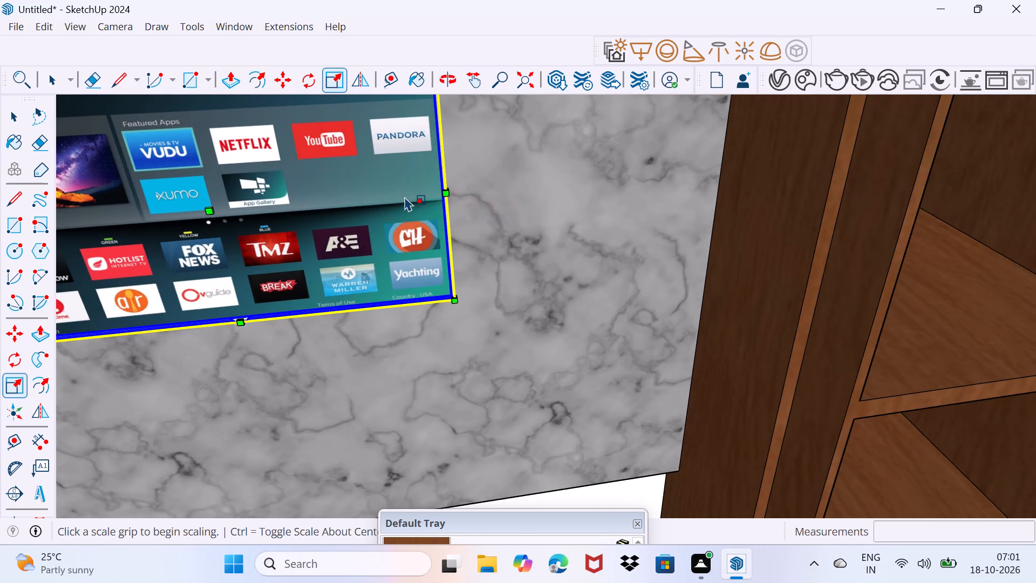
{"action": "middle_click_drag", "start_coordinate": [473, 216], "coordinate": [342, 258]}
{"action": "scroll", "coordinate": [338, 227], "scroll_direction": "up", "scroll_amount": 14}
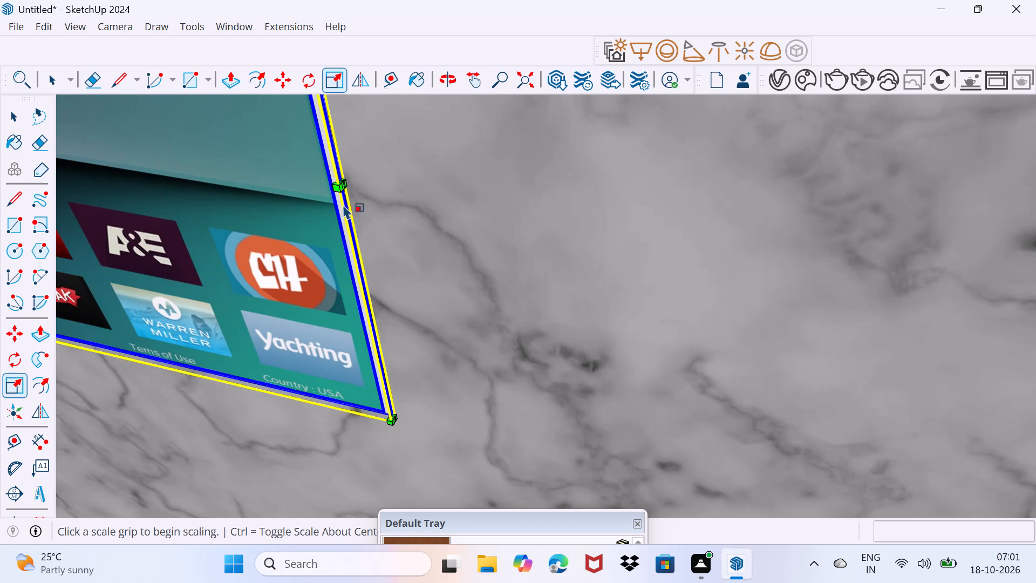
{"action": "scroll", "coordinate": [343, 205], "scroll_direction": "up", "scroll_amount": 7}
{"action": "left_click", "coordinate": [340, 151]}
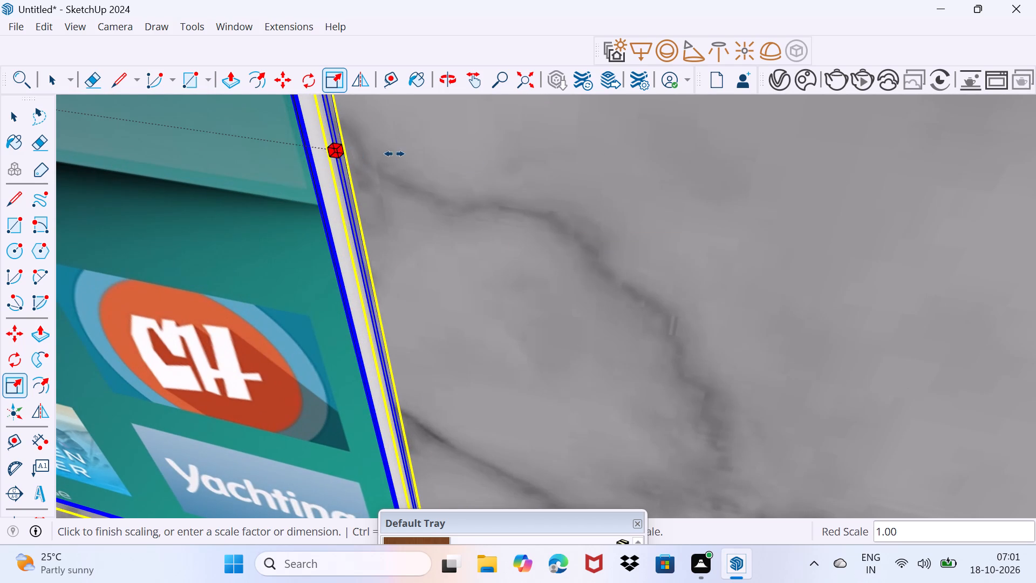
{"action": "scroll", "coordinate": [547, 174], "scroll_direction": "down", "scroll_amount": 15}
{"action": "scroll", "coordinate": [668, 199], "scroll_direction": "down", "scroll_amount": 2}
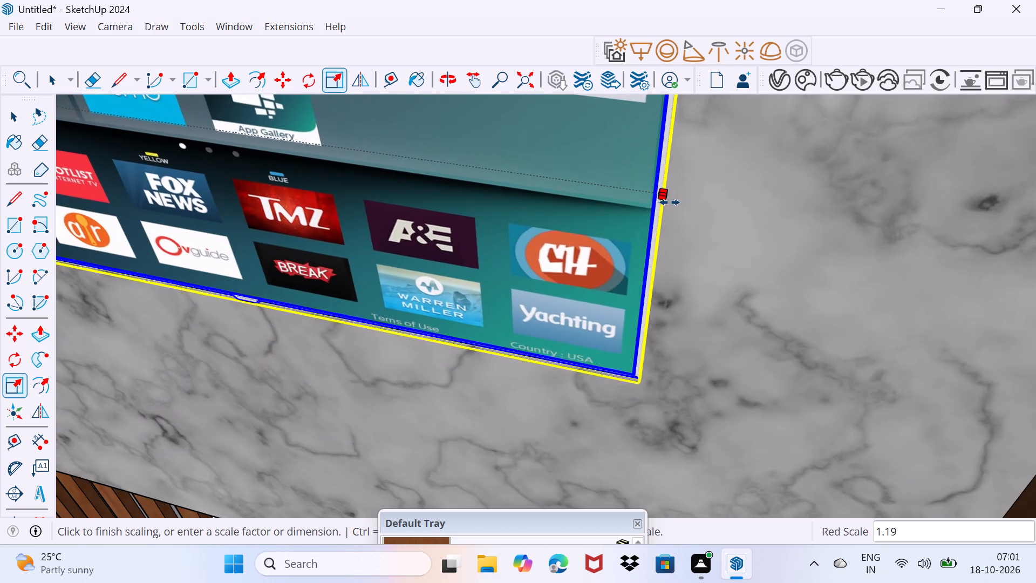
{"action": "scroll", "coordinate": [670, 202], "scroll_direction": "down", "scroll_amount": 8}
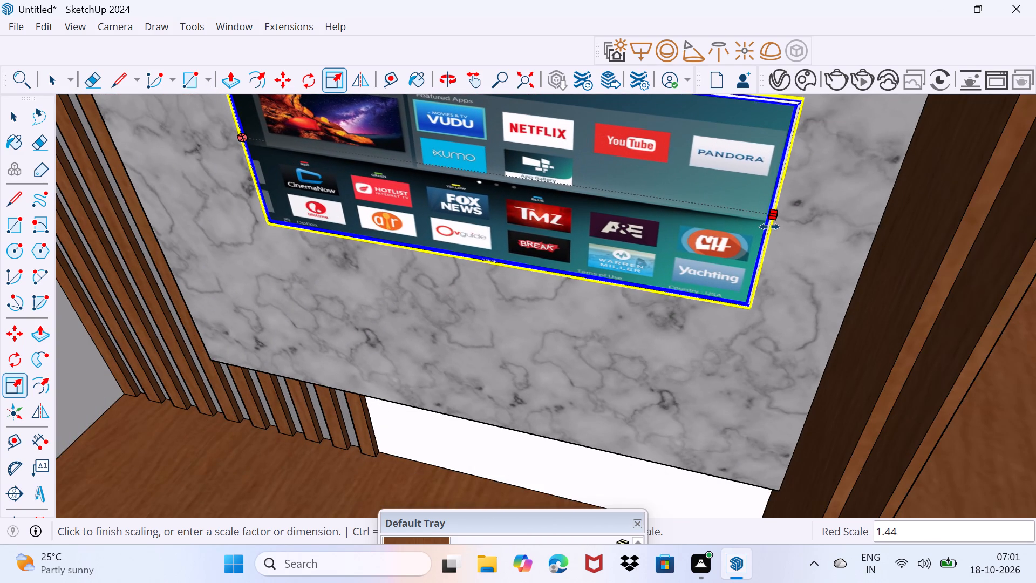
{"action": "left_click", "coordinate": [774, 227]}
Stretch the TV's height downwards along the blue axis with Scale from its bottom edge, and deselect it.
{"action": "middle_click_drag", "start_coordinate": [493, 317], "coordinate": [527, 276]}
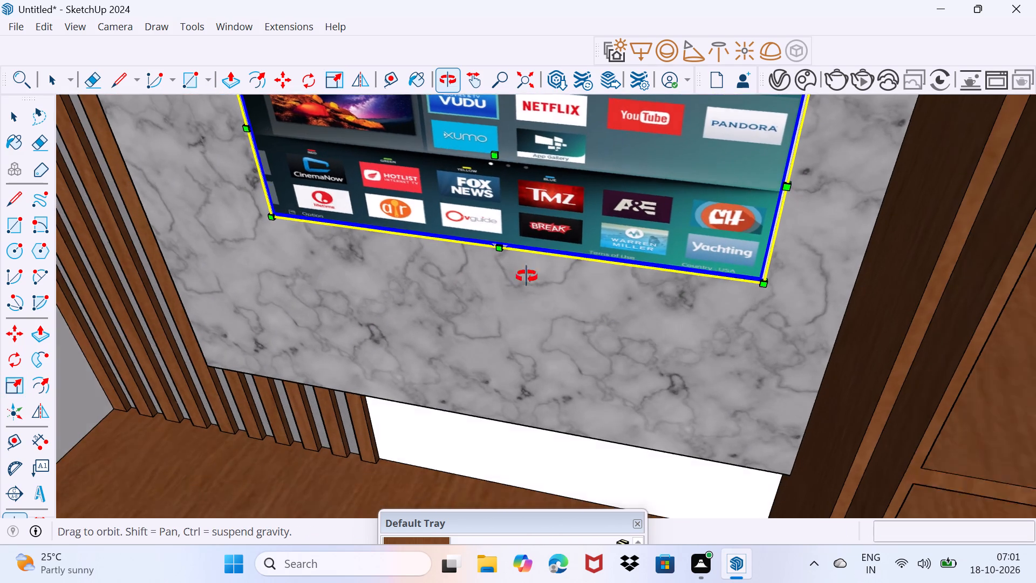
{"action": "middle_click_drag", "start_coordinate": [527, 276], "coordinate": [351, 464]}
{"action": "middle_click_drag", "start_coordinate": [319, 472], "coordinate": [357, 433]}
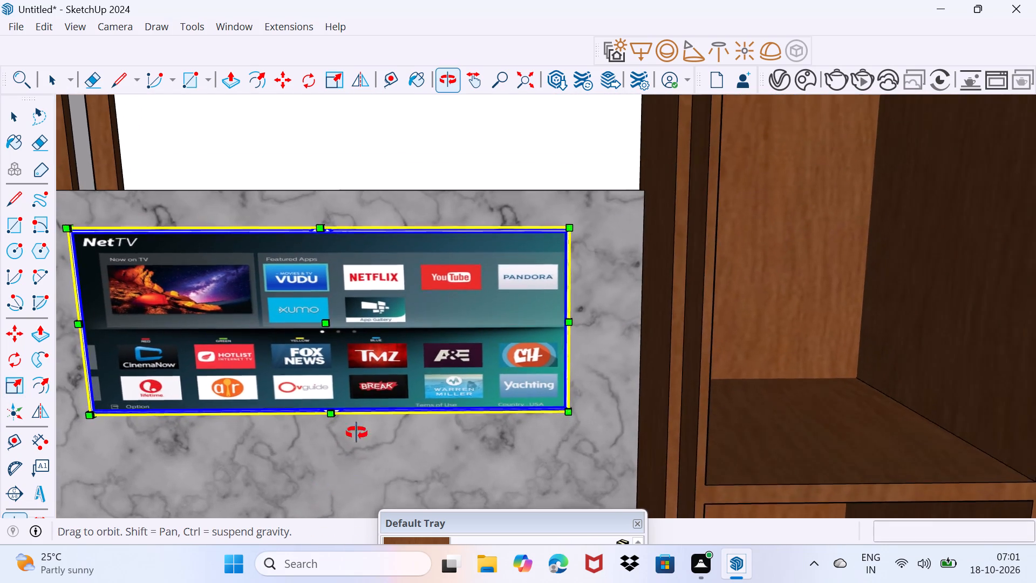
{"action": "middle_click_drag", "start_coordinate": [357, 433], "coordinate": [479, 244]}
{"action": "scroll", "coordinate": [316, 311], "scroll_direction": "up", "scroll_amount": 13}
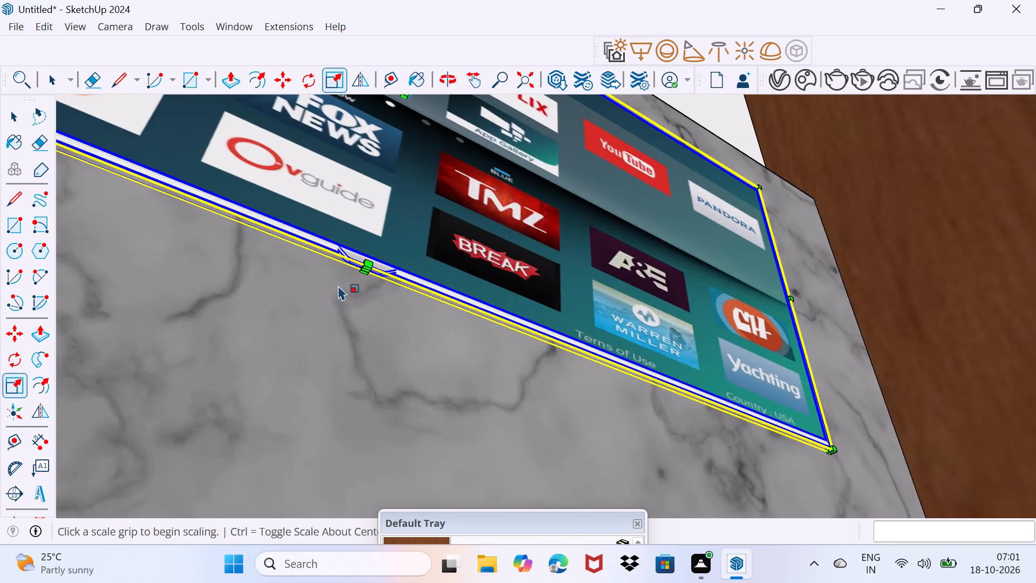
{"action": "scroll", "coordinate": [338, 286], "scroll_direction": "up", "scroll_amount": 12}
{"action": "scroll", "coordinate": [384, 260], "scroll_direction": "up", "scroll_amount": 4}
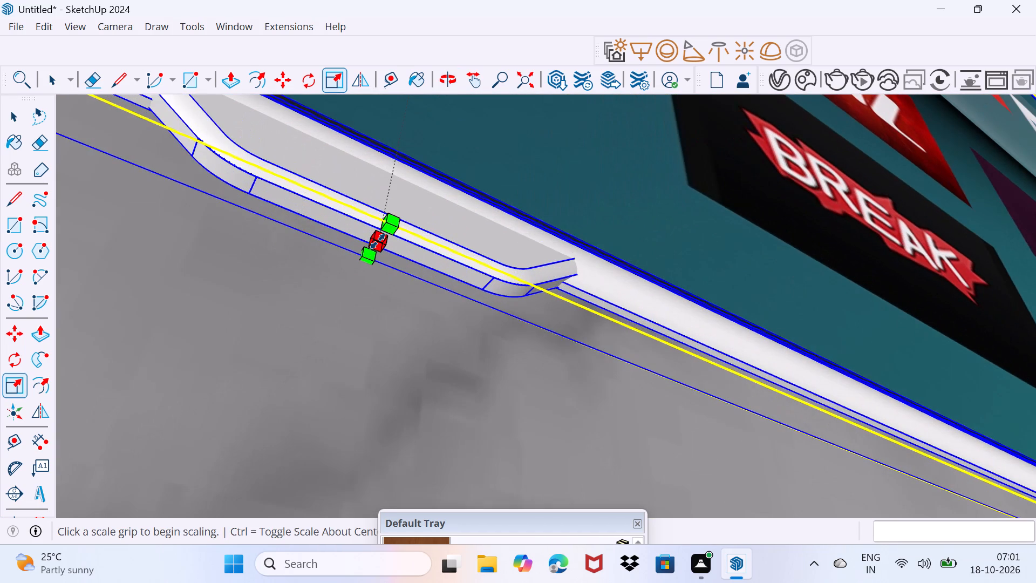
{"action": "left_click", "coordinate": [378, 241]}
{"action": "scroll", "coordinate": [334, 314], "scroll_direction": "down", "scroll_amount": 15}
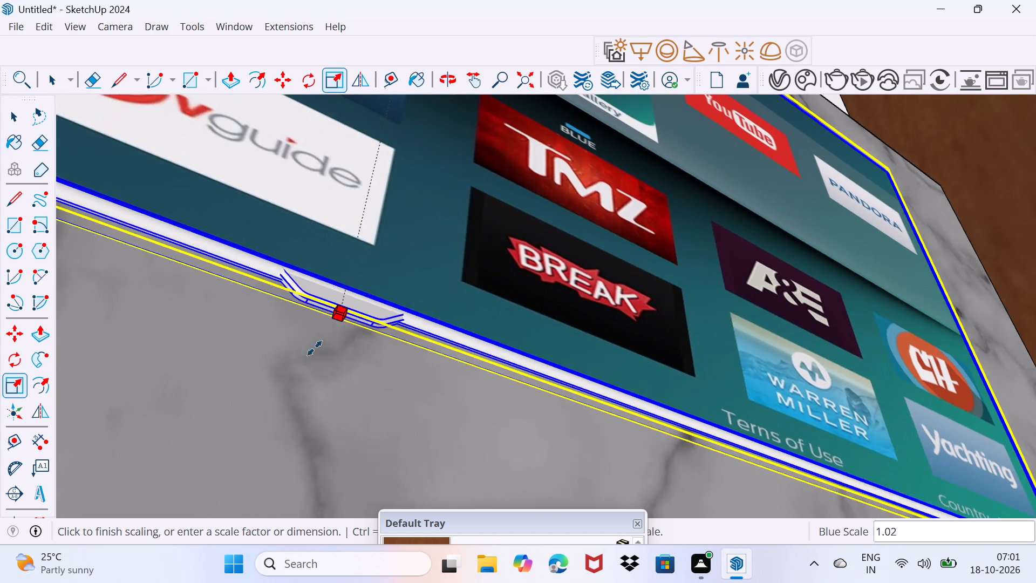
{"action": "scroll", "coordinate": [290, 402], "scroll_direction": "down", "scroll_amount": 6}
{"action": "scroll", "coordinate": [290, 403], "scroll_direction": "down", "scroll_amount": 15}
{"action": "middle_click_drag", "start_coordinate": [290, 403], "coordinate": [304, 299]}
{"action": "scroll", "coordinate": [203, 464], "scroll_direction": "down", "scroll_amount": 4}
{"action": "middle_click_drag", "start_coordinate": [203, 463], "coordinate": [237, 403], "text": "shift"}
{"action": "left_click", "coordinate": [236, 405]}
{"action": "key", "text": "space"}
{"action": "left_click_drag", "start_coordinate": [212, 421], "coordinate": [227, 406]}
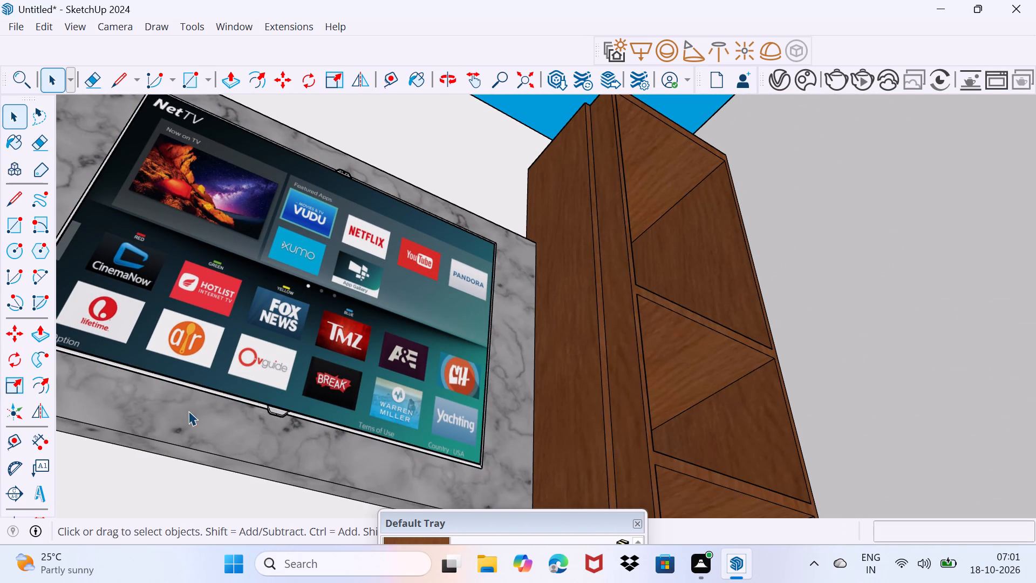
Widen the TV towards the wood wall strips with Scale from its middle side grip, to a red-axis factor of about 1.23, and deselect it.
{"action": "middle_click_drag", "start_coordinate": [189, 411], "coordinate": [357, 540]}
{"action": "left_click", "coordinate": [253, 395]}
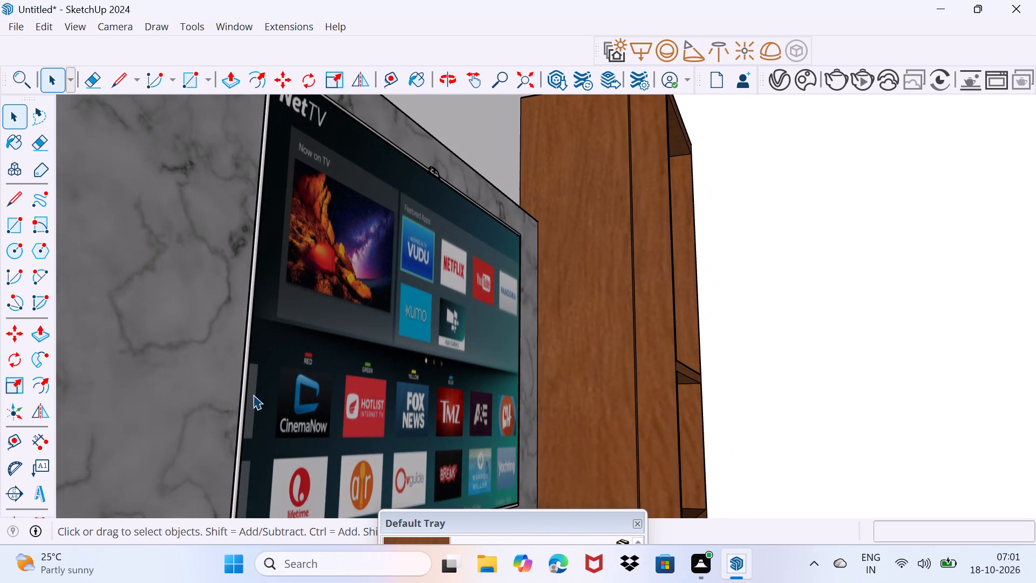
{"action": "key", "text": "s"}
{"action": "scroll", "coordinate": [226, 281], "scroll_direction": "up", "scroll_amount": 4}
{"action": "scroll", "coordinate": [261, 320], "scroll_direction": "up", "scroll_amount": 5}
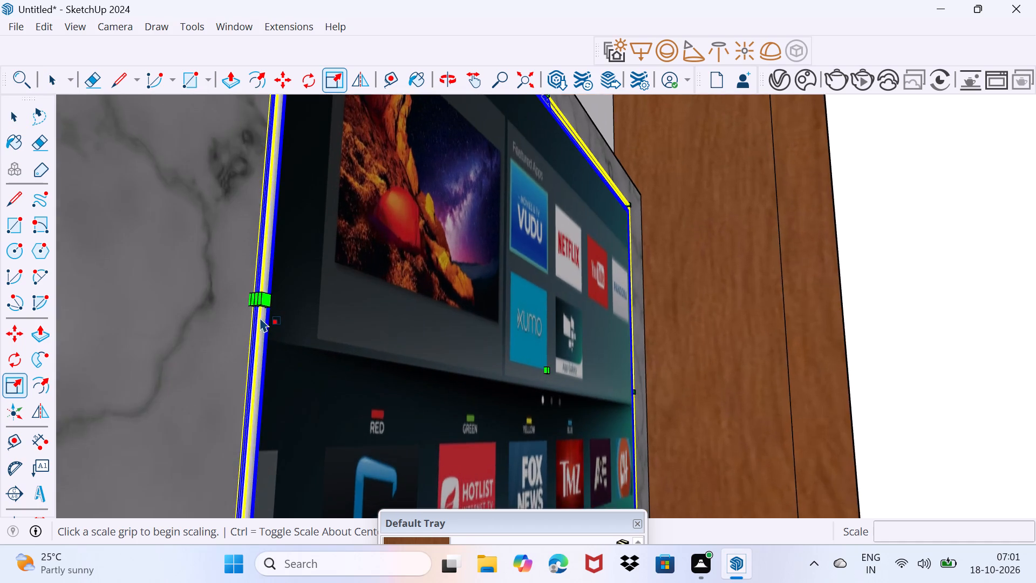
{"action": "scroll", "coordinate": [260, 317], "scroll_direction": "up", "scroll_amount": 20}
{"action": "scroll", "coordinate": [260, 317], "scroll_direction": "up", "scroll_amount": 3}
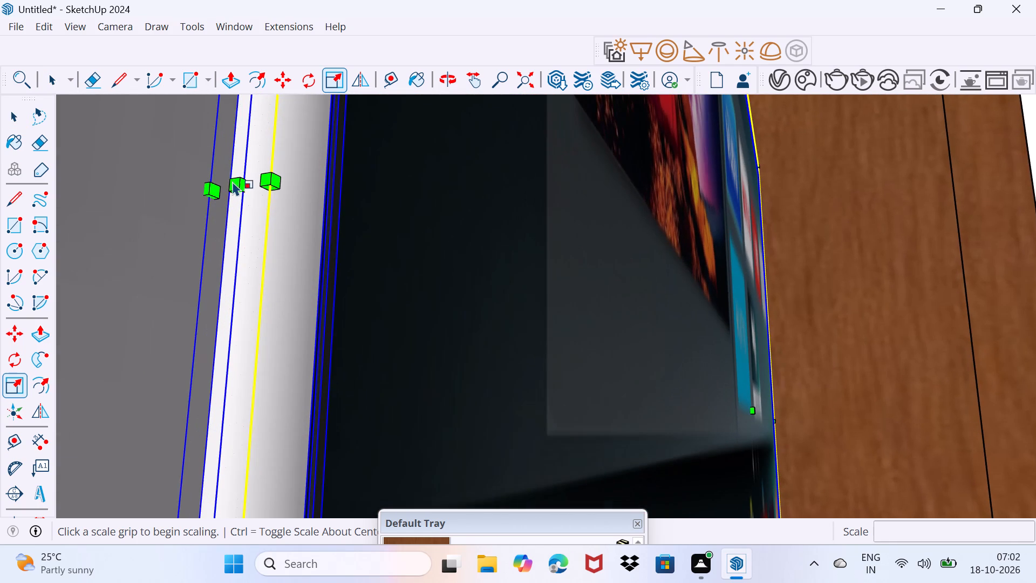
{"action": "left_click", "coordinate": [237, 188]}
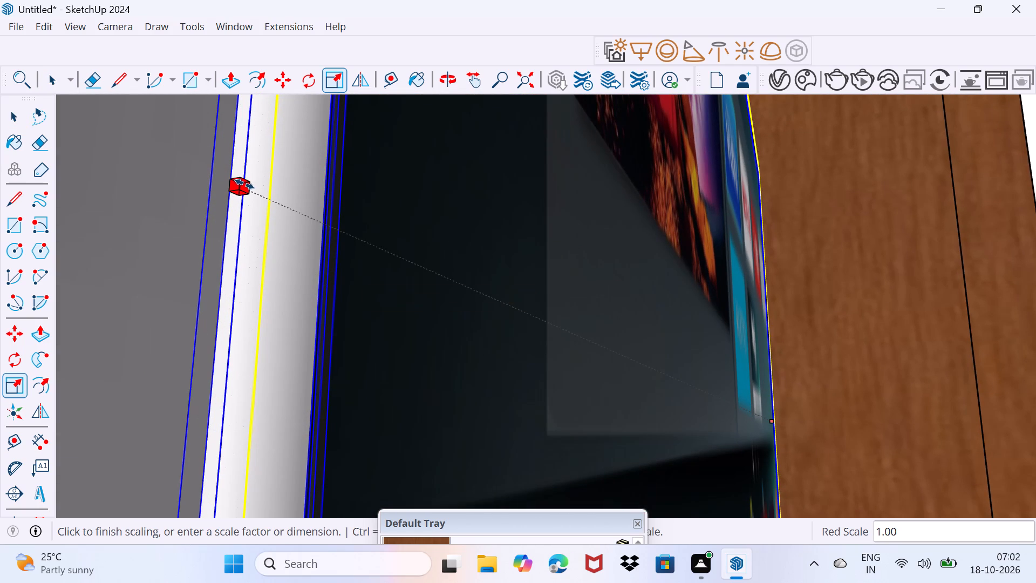
{"action": "left_click_drag", "start_coordinate": [243, 184], "coordinate": [179, 187]}
{"action": "scroll", "coordinate": [198, 199], "scroll_direction": "down", "scroll_amount": 4}
{"action": "left_click", "coordinate": [226, 189]}
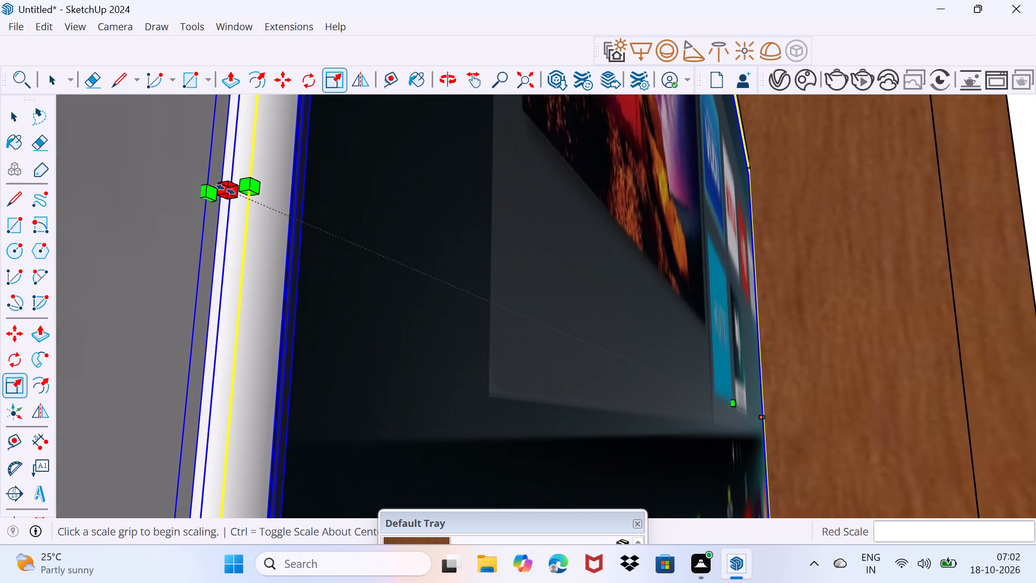
{"action": "scroll", "coordinate": [152, 193], "scroll_direction": "down", "scroll_amount": 16}
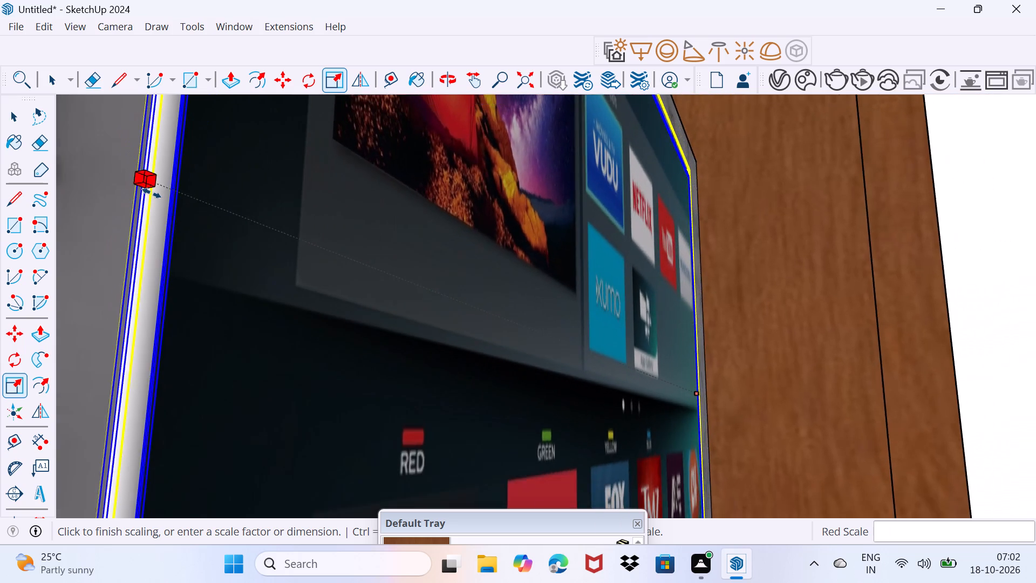
{"action": "scroll", "coordinate": [152, 193], "scroll_direction": "down", "scroll_amount": 11}
{"action": "scroll", "coordinate": [108, 205], "scroll_direction": "down", "scroll_amount": 15}
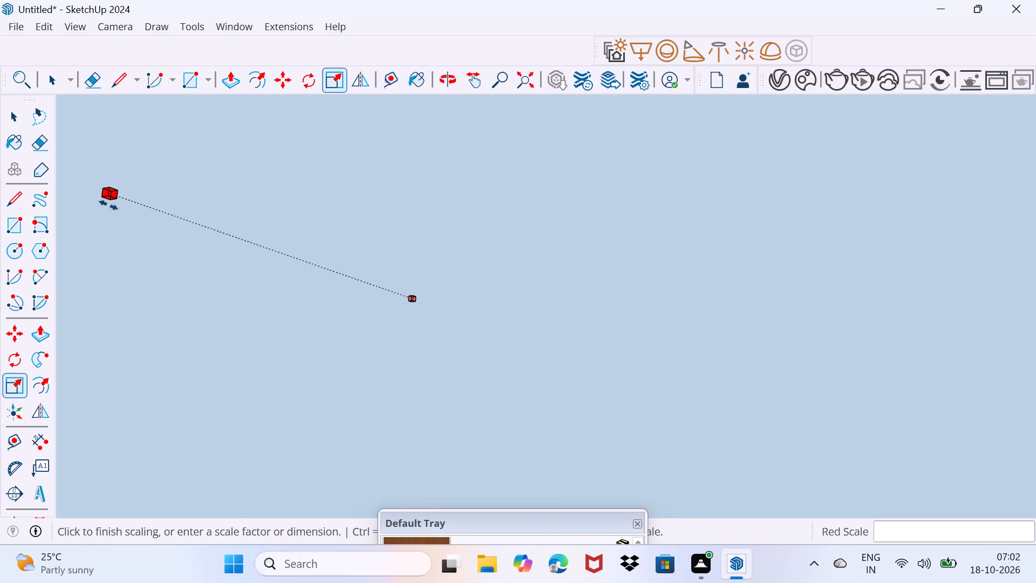
{"action": "left_click", "coordinate": [528, 84]}
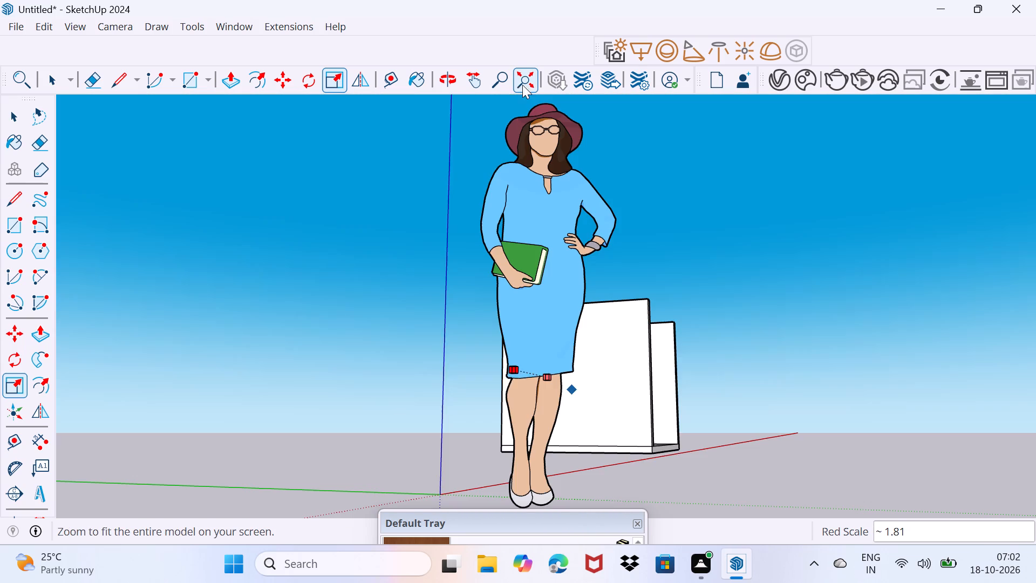
{"action": "scroll", "coordinate": [637, 387], "scroll_direction": "up", "scroll_amount": 3}
{"action": "middle_click_drag", "start_coordinate": [637, 387], "coordinate": [282, 415]}
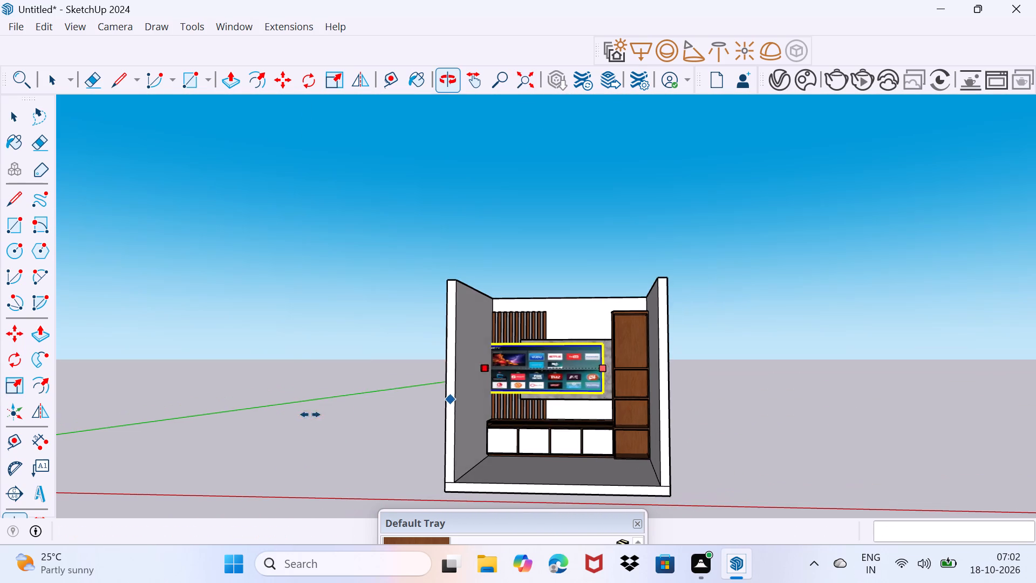
{"action": "scroll", "coordinate": [558, 400], "scroll_direction": "up", "scroll_amount": 10}
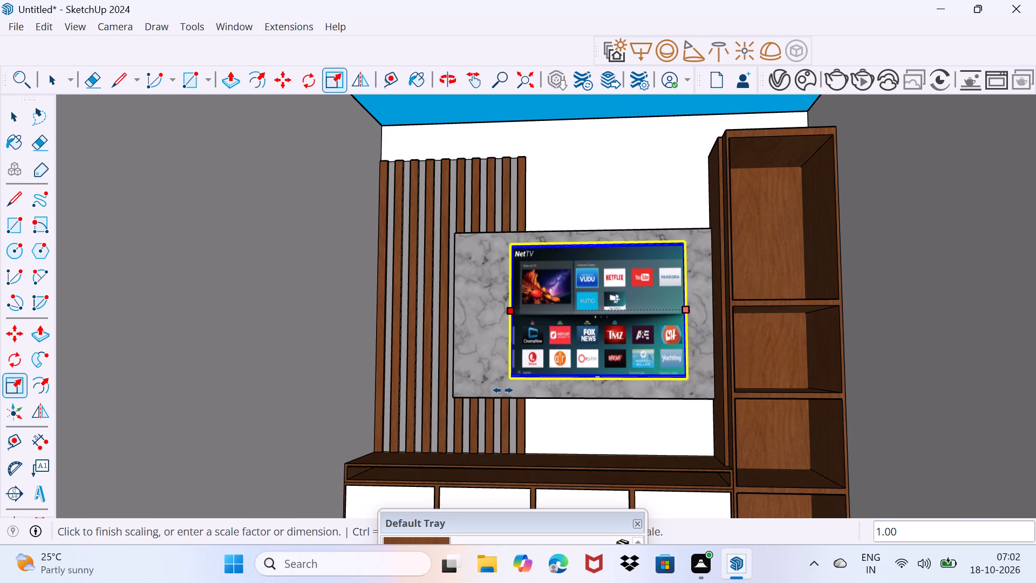
{"action": "left_click", "coordinate": [472, 381]}
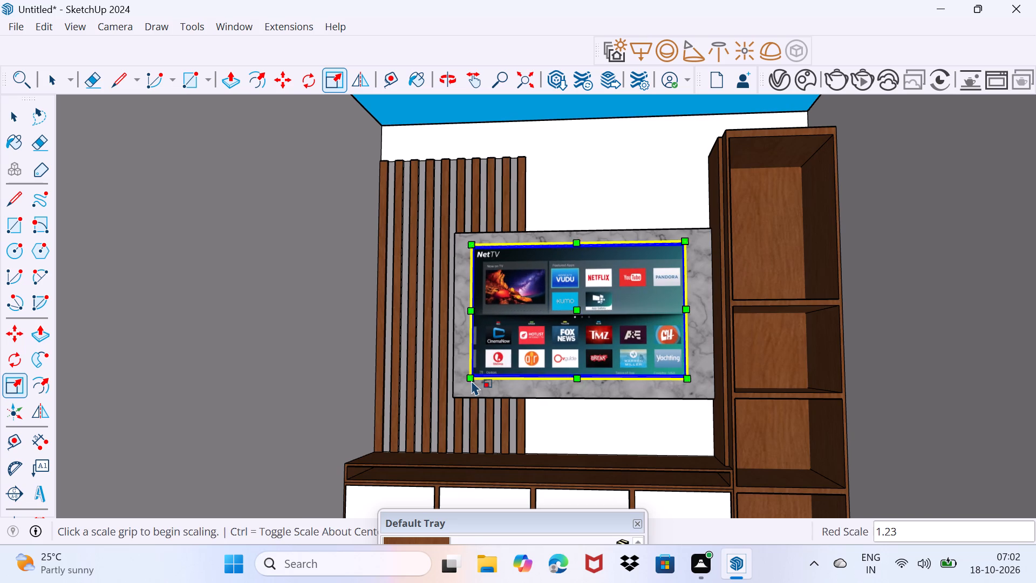
{"action": "key", "text": "space"}
{"action": "left_click_drag", "start_coordinate": [469, 395], "coordinate": [482, 368]}
Examine the TV's fit on the marble panel and the whole furnished wall from several angles and distances.
{"action": "middle_click_drag", "start_coordinate": [473, 360], "coordinate": [514, 427]}
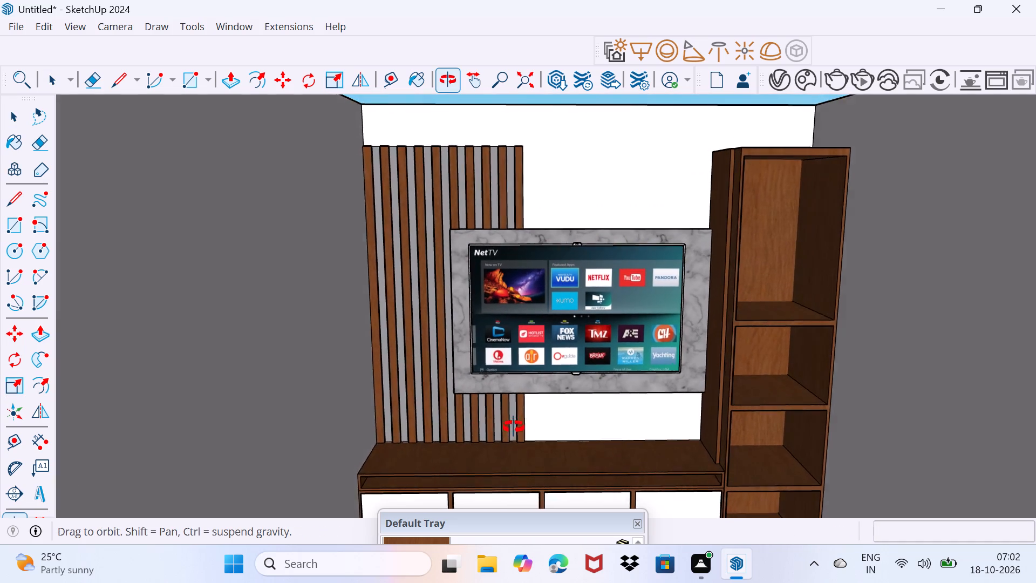
{"action": "middle_click_drag", "start_coordinate": [514, 427], "coordinate": [547, 376]}
{"action": "scroll", "coordinate": [546, 377], "scroll_direction": "down", "scroll_amount": 8}
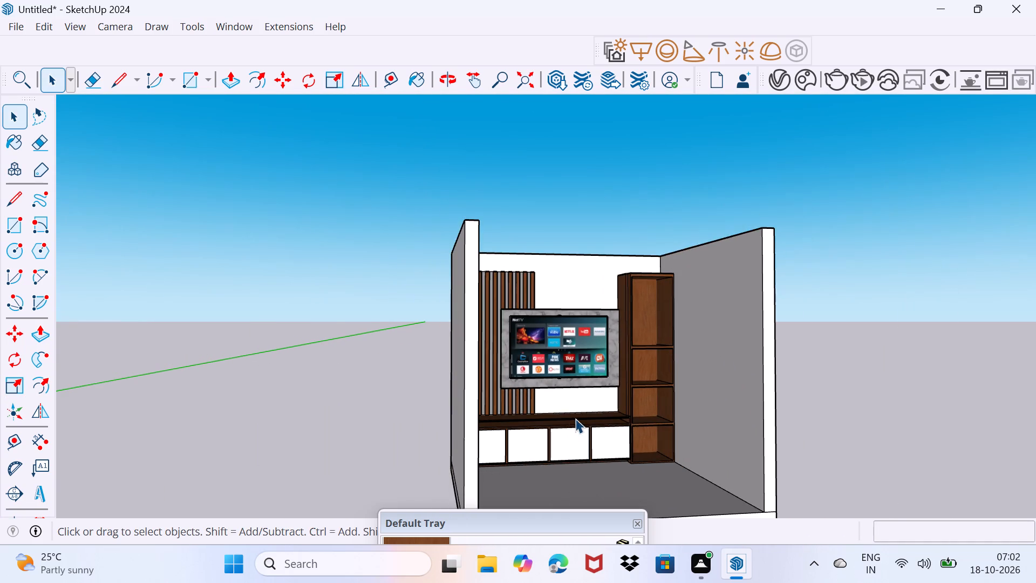
{"action": "middle_click_drag", "start_coordinate": [575, 418], "coordinate": [362, 425]}
{"action": "scroll", "coordinate": [343, 425], "scroll_direction": "up", "scroll_amount": 4}
{"action": "middle_click", "coordinate": [342, 421]}
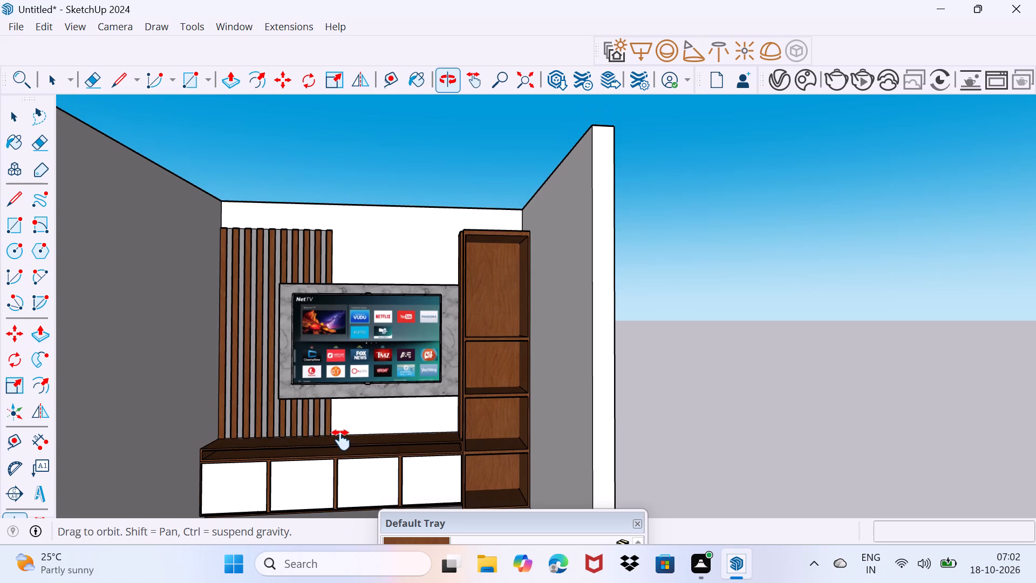
{"action": "middle_click_drag", "start_coordinate": [340, 417], "coordinate": [461, 471]}
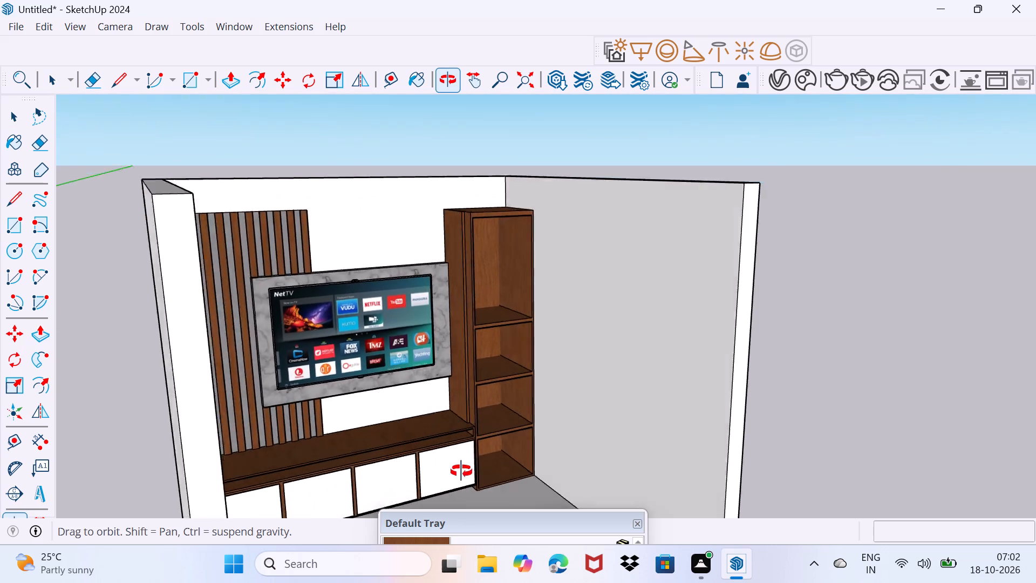
{"action": "middle_click_drag", "start_coordinate": [461, 471], "coordinate": [353, 453]}
{"action": "scroll", "coordinate": [332, 435], "scroll_direction": "up", "scroll_amount": 2}
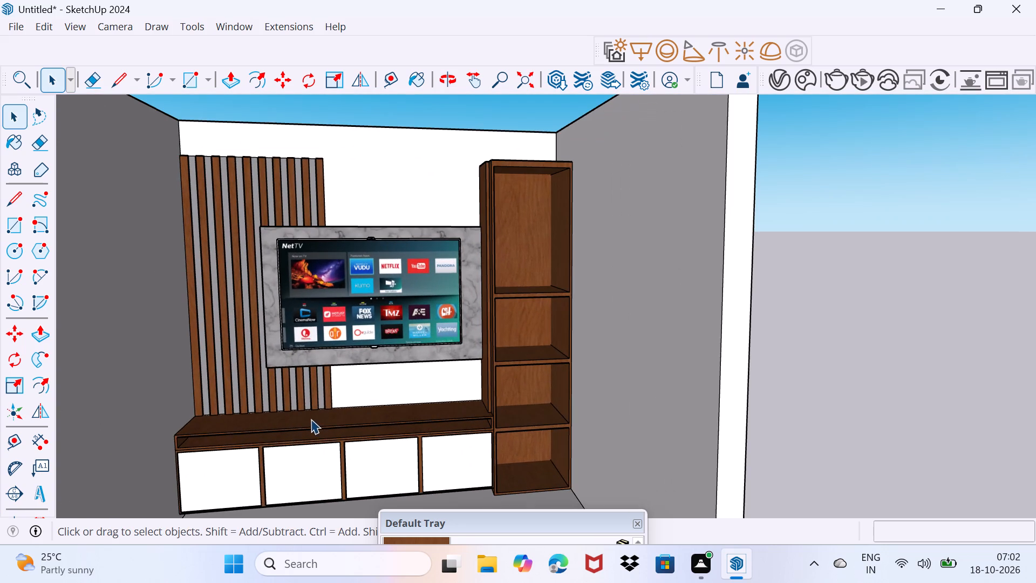
{"action": "middle_click_drag", "start_coordinate": [311, 419], "coordinate": [290, 451]}
{"action": "scroll", "coordinate": [240, 311], "scroll_direction": "down", "scroll_amount": 7}
{"action": "middle_click_drag", "start_coordinate": [239, 319], "coordinate": [263, 374], "text": "shift"}
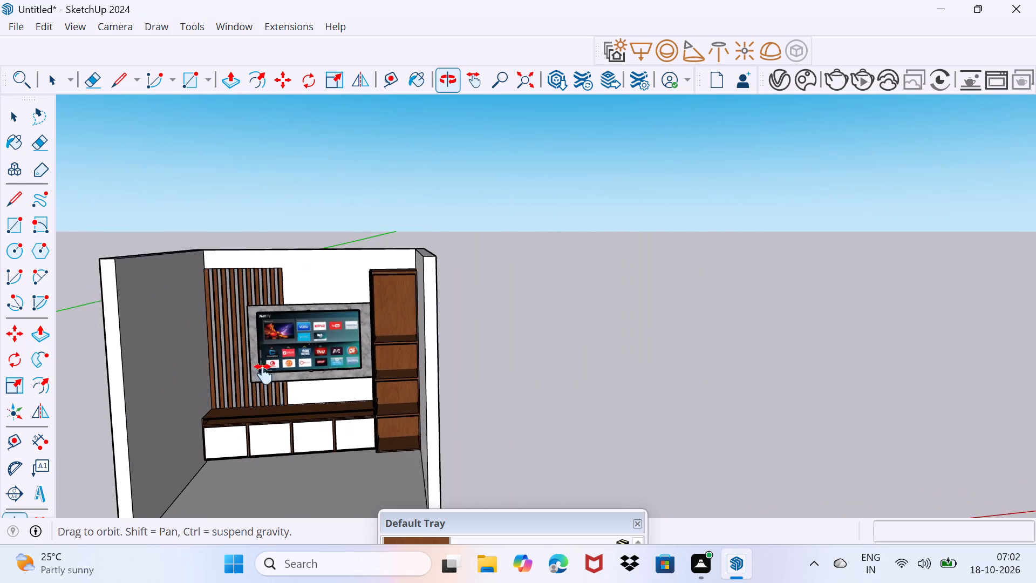
{"action": "middle_click_drag", "start_coordinate": [263, 374], "coordinate": [269, 380], "text": "shift"}
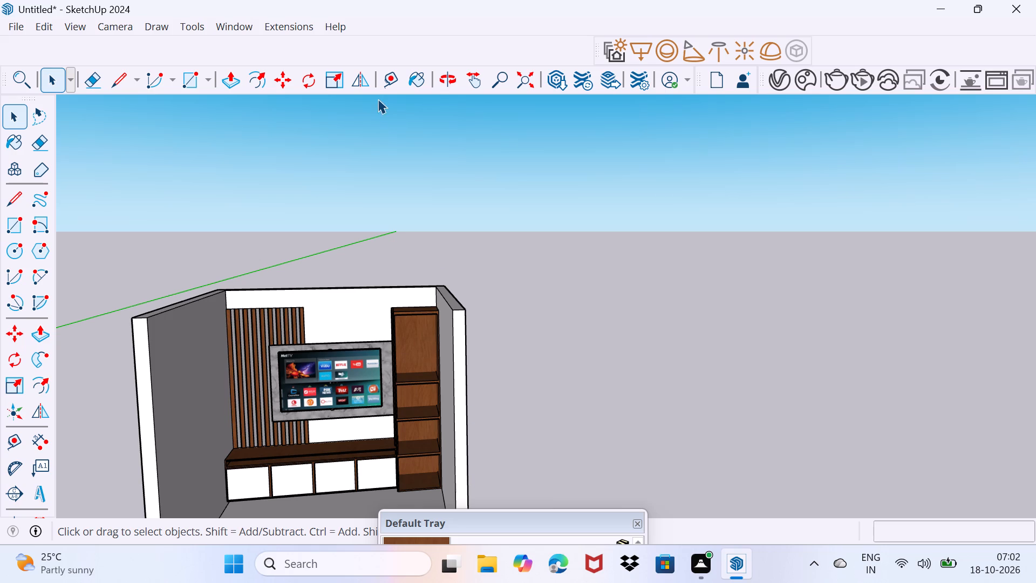
Browse the 3D Warehouse results for "tv" to find a suitable TV unit with a cabinet.
{"action": "left_click", "coordinate": [223, 32]}
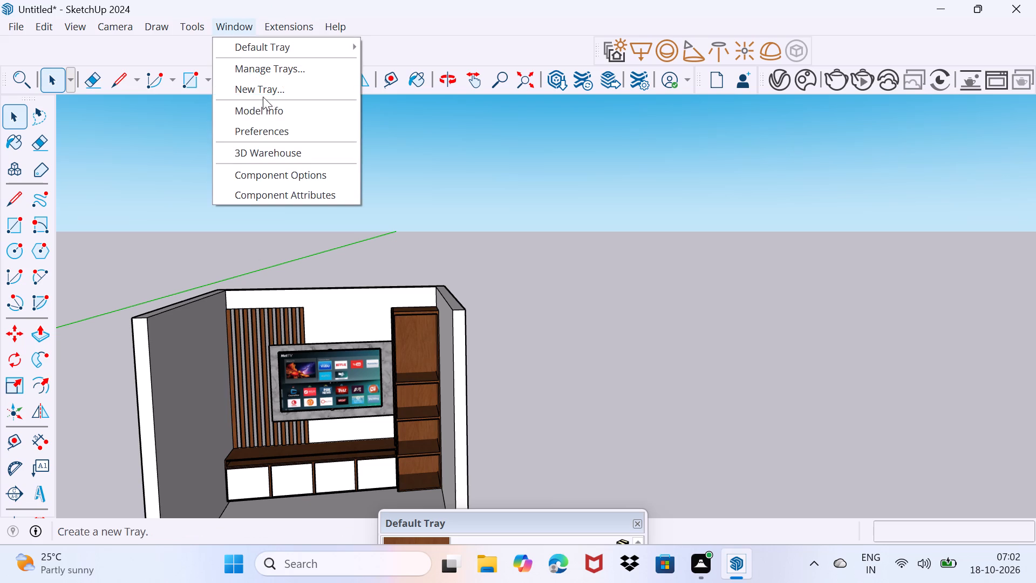
{"action": "left_click", "coordinate": [266, 150]}
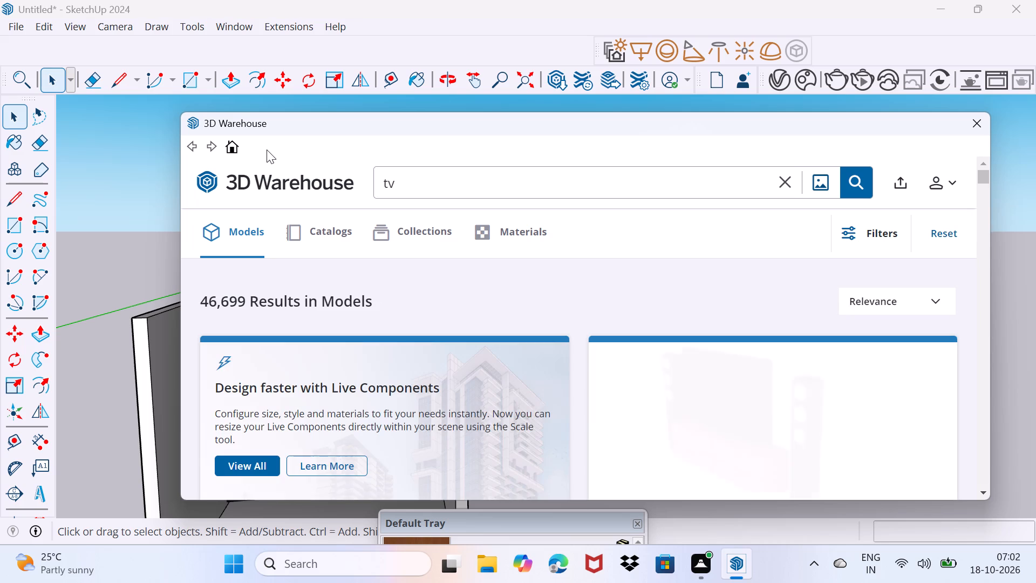
{"action": "scroll", "coordinate": [465, 287], "scroll_direction": "down", "scroll_amount": 4}
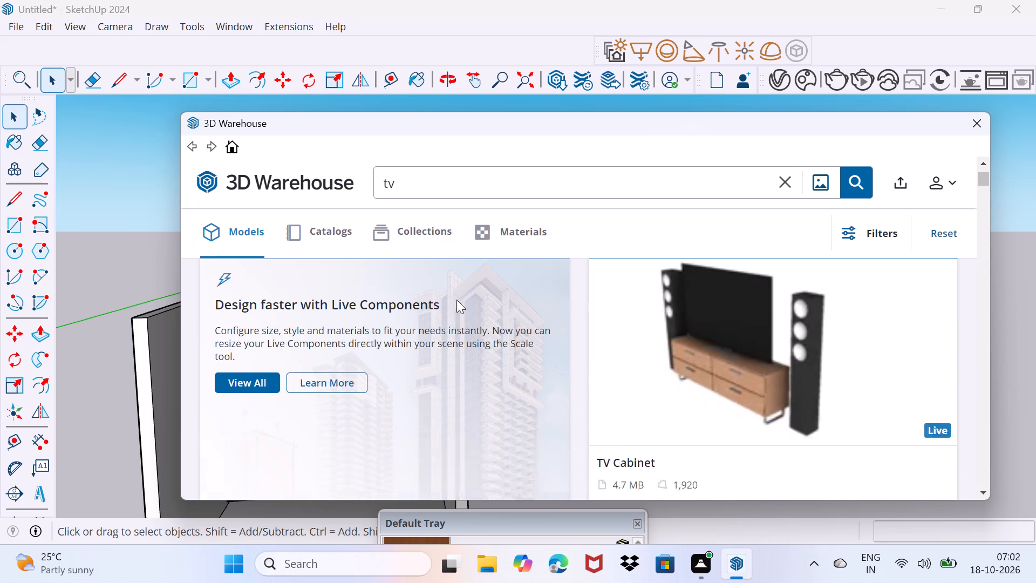
{"action": "scroll", "coordinate": [456, 300], "scroll_direction": "down", "scroll_amount": 13}
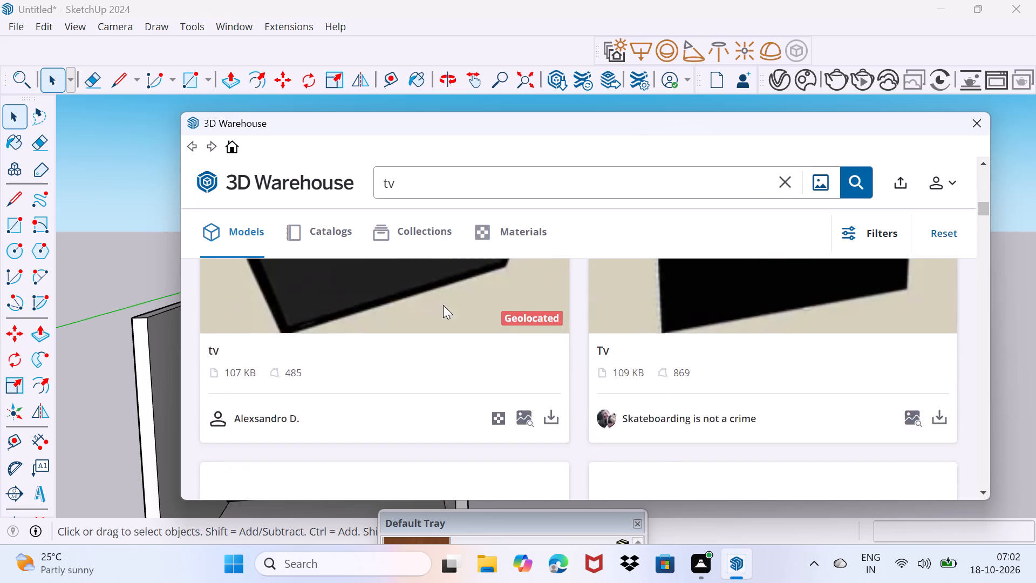
{"action": "scroll", "coordinate": [443, 305], "scroll_direction": "down", "scroll_amount": 2}
{"action": "scroll", "coordinate": [468, 398], "scroll_direction": "down", "scroll_amount": 3}
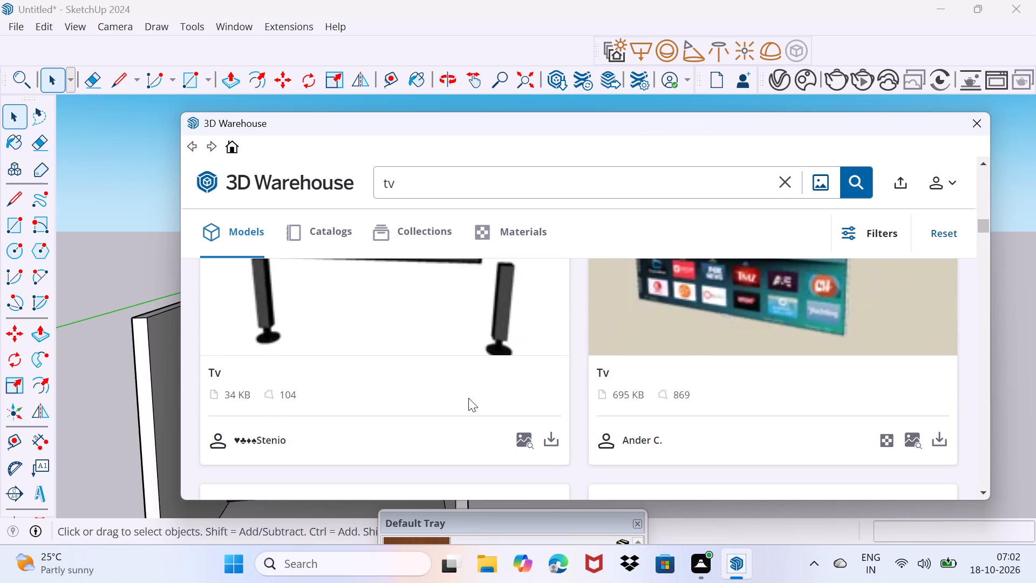
{"action": "scroll", "coordinate": [468, 397], "scroll_direction": "down", "scroll_amount": 9}
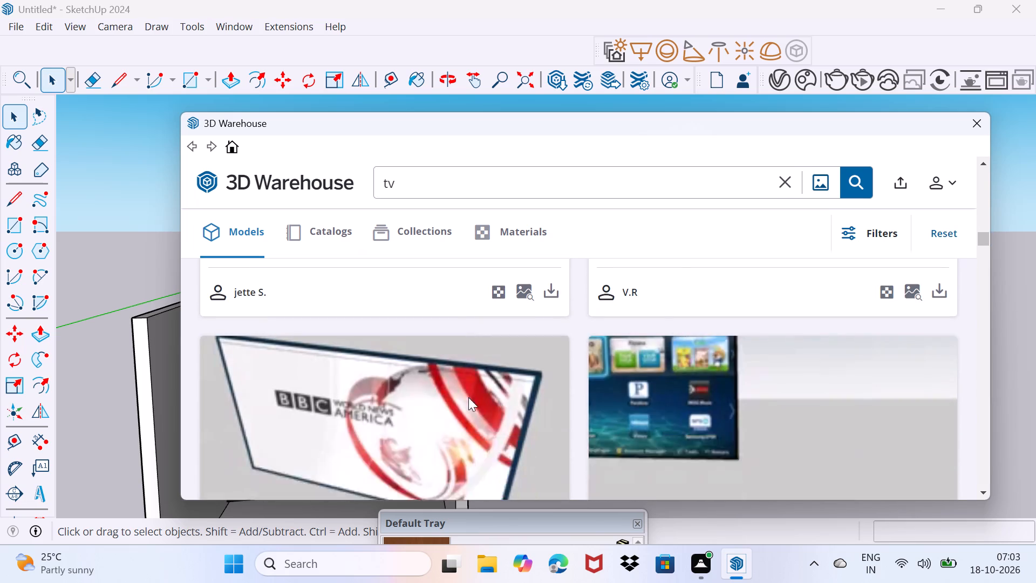
{"action": "scroll", "coordinate": [415, 298], "scroll_direction": "down", "scroll_amount": 5}
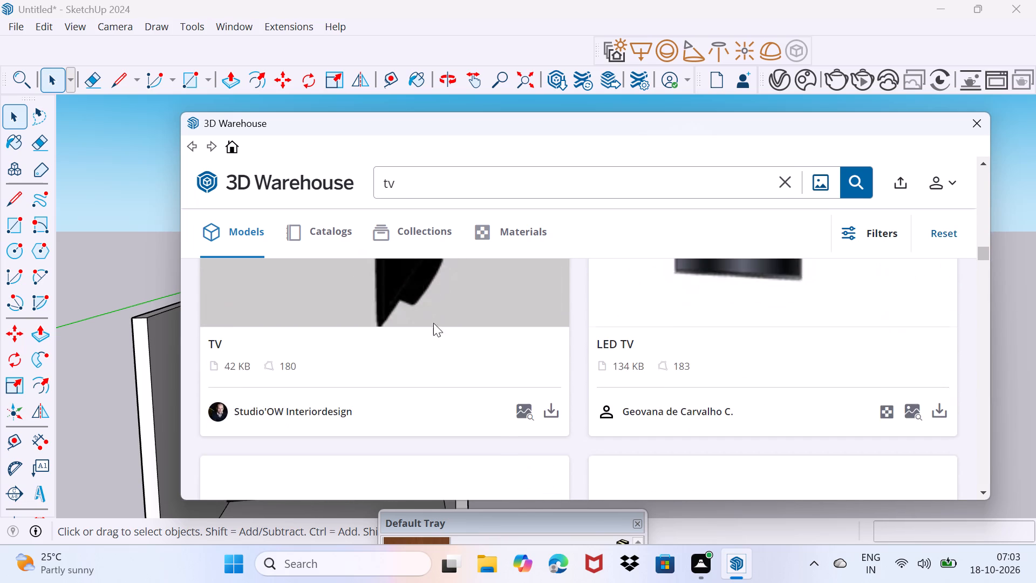
{"action": "scroll", "coordinate": [433, 323], "scroll_direction": "down", "scroll_amount": 4}
{"action": "scroll", "coordinate": [439, 324], "scroll_direction": "up", "scroll_amount": 1}
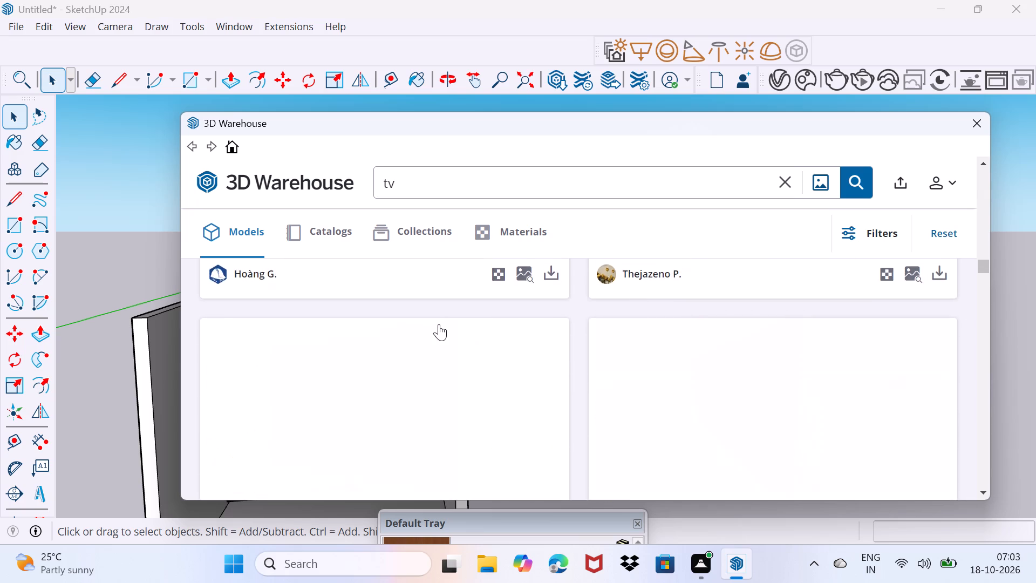
{"action": "scroll", "coordinate": [439, 324], "scroll_direction": "up", "scroll_amount": 1}
{"action": "scroll", "coordinate": [439, 324], "scroll_direction": "down", "scroll_amount": 5}
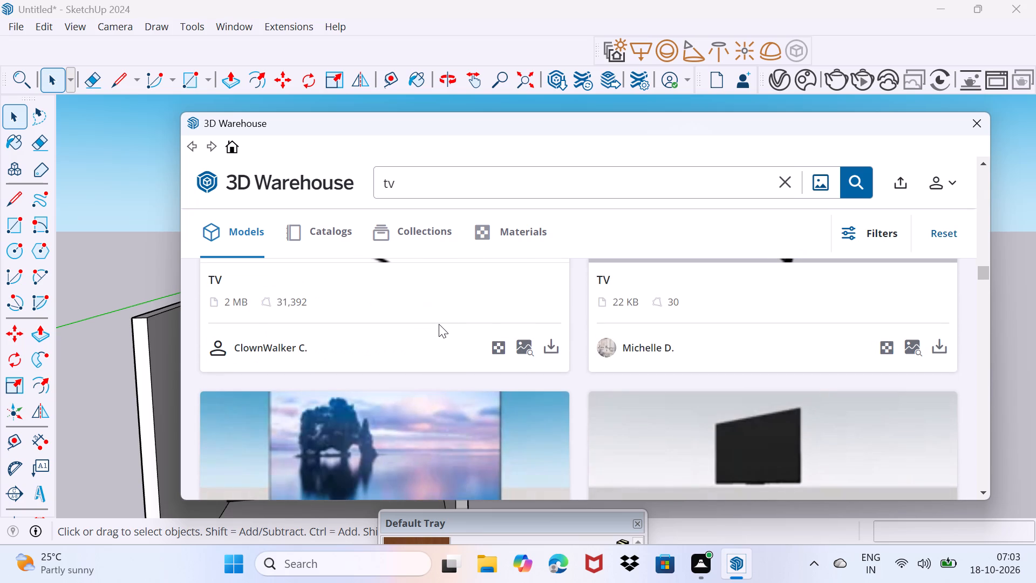
{"action": "scroll", "coordinate": [483, 393], "scroll_direction": "down", "scroll_amount": 4}
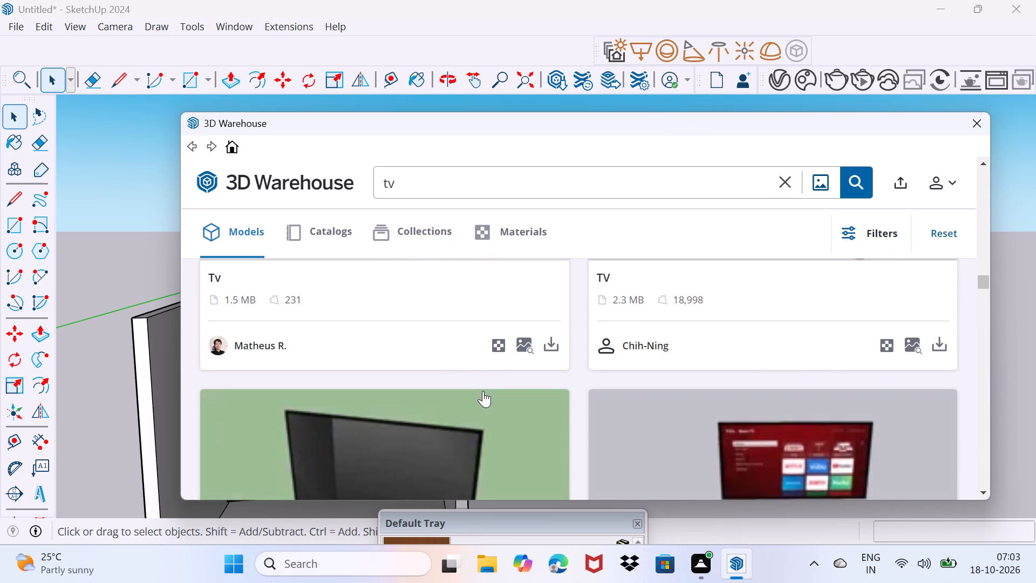
{"action": "scroll", "coordinate": [483, 391], "scroll_direction": "down", "scroll_amount": 9}
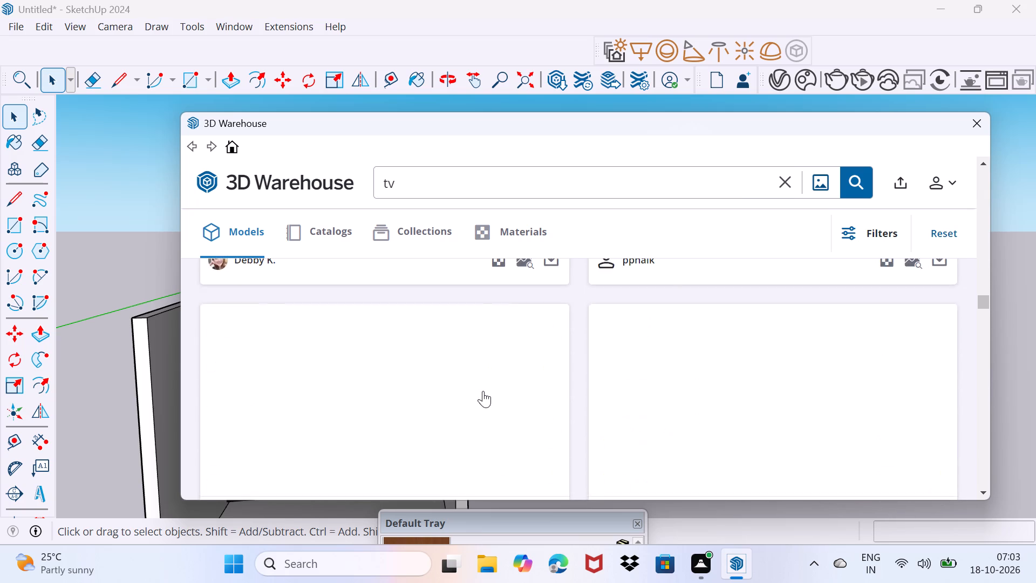
{"action": "scroll", "coordinate": [483, 391], "scroll_direction": "down", "scroll_amount": 3}
{"action": "scroll", "coordinate": [483, 391], "scroll_direction": "up", "scroll_amount": 3}
{"action": "scroll", "coordinate": [483, 391], "scroll_direction": "down", "scroll_amount": 3}
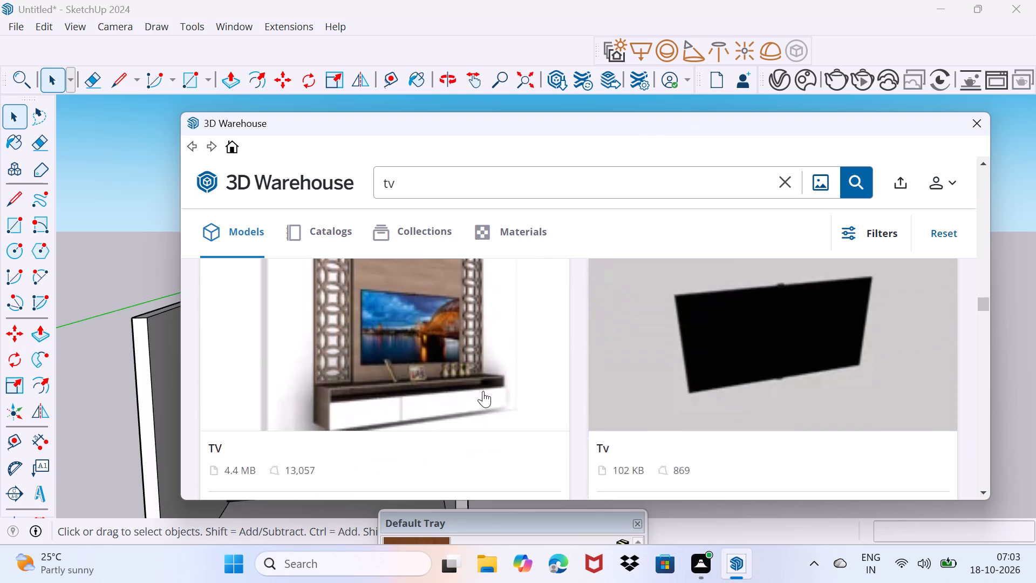
{"action": "scroll", "coordinate": [483, 391], "scroll_direction": "down", "scroll_amount": 2}
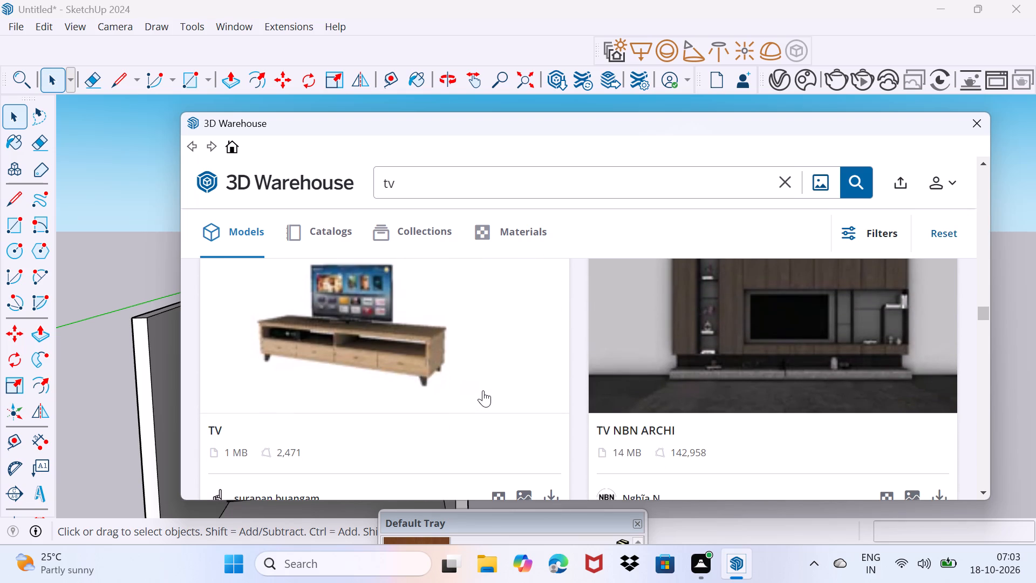
{"action": "scroll", "coordinate": [483, 390], "scroll_direction": "down", "scroll_amount": 3}
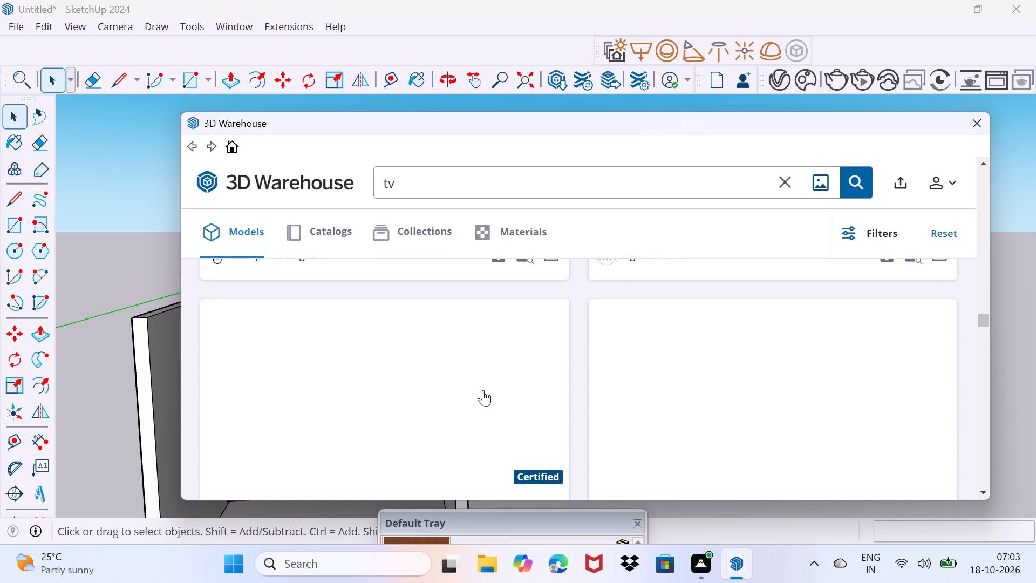
{"action": "scroll", "coordinate": [483, 390], "scroll_direction": "down", "scroll_amount": 4}
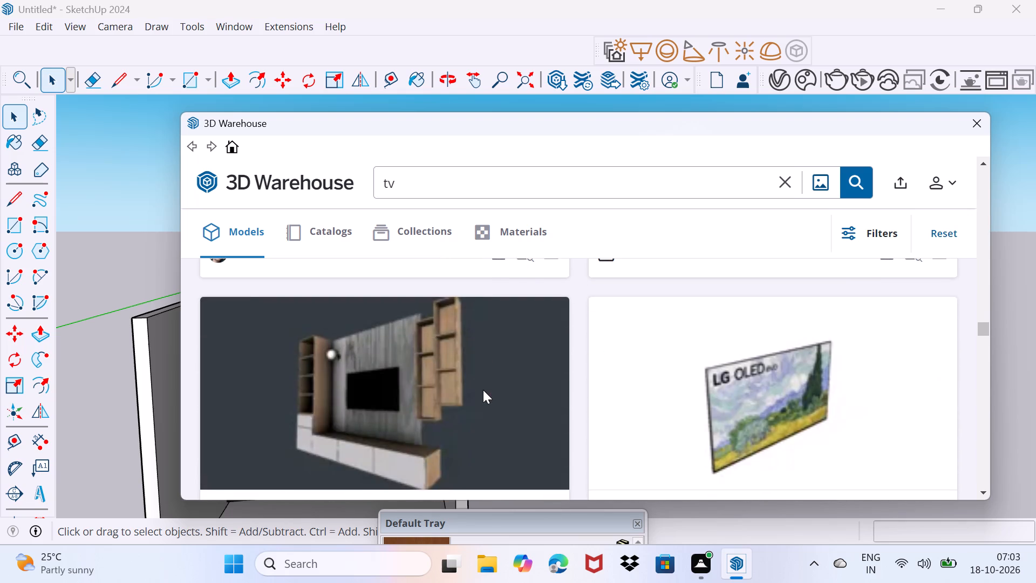
{"action": "scroll", "coordinate": [483, 390], "scroll_direction": "down", "scroll_amount": 7}
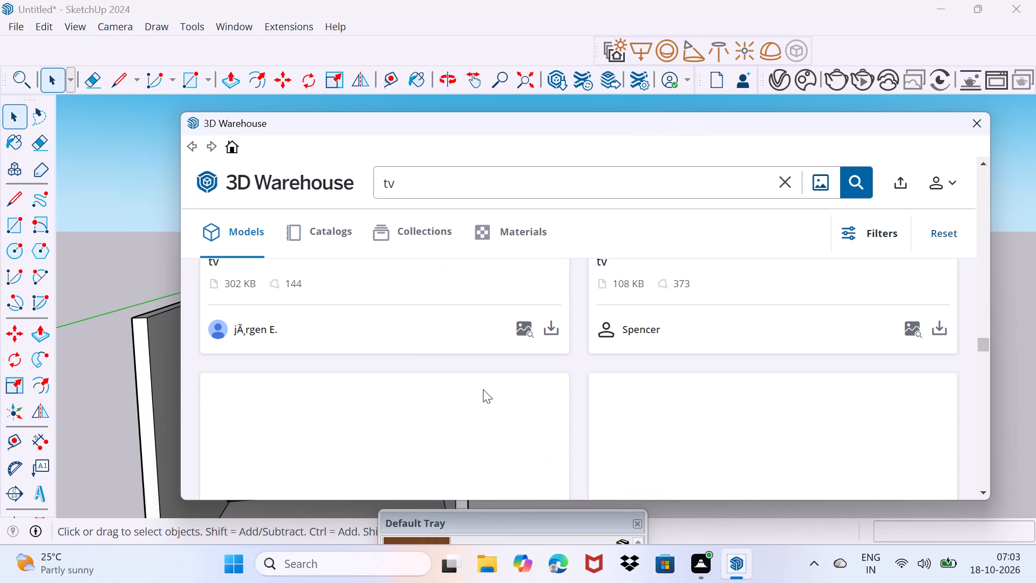
{"action": "scroll", "coordinate": [483, 389], "scroll_direction": "down", "scroll_amount": 4}
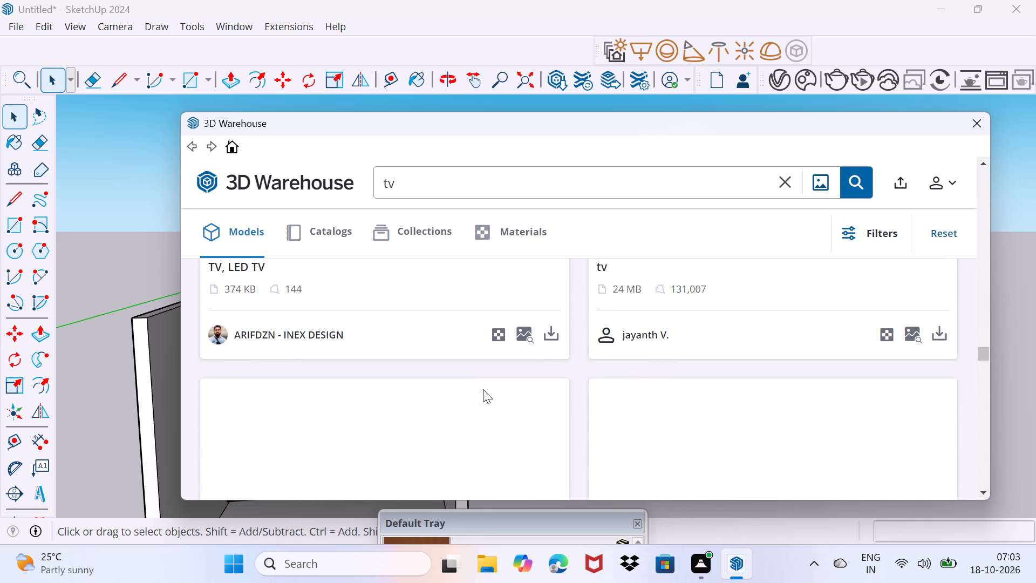
{"action": "scroll", "coordinate": [483, 389], "scroll_direction": "down", "scroll_amount": 5}
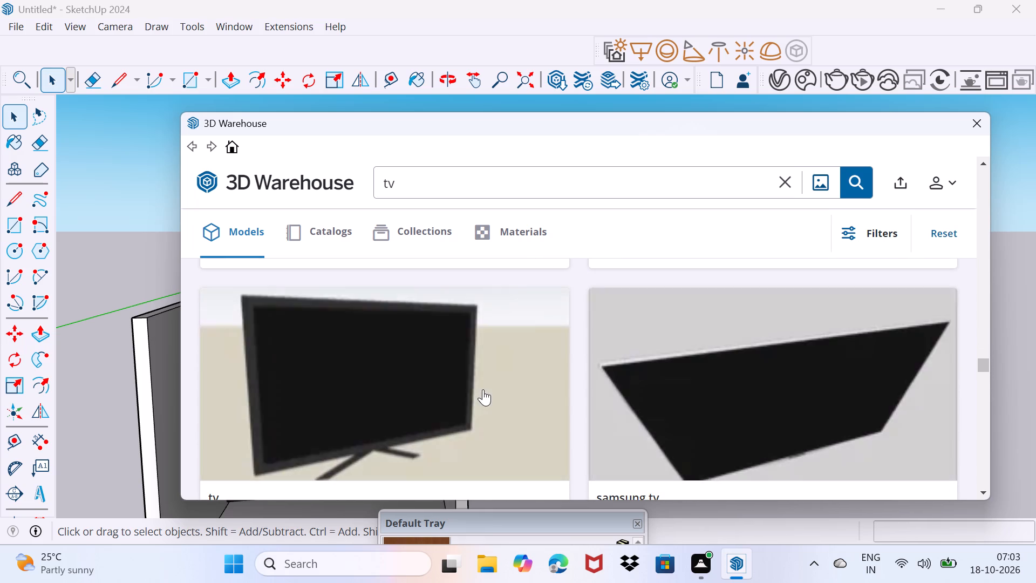
{"action": "scroll", "coordinate": [483, 389], "scroll_direction": "down", "scroll_amount": 7}
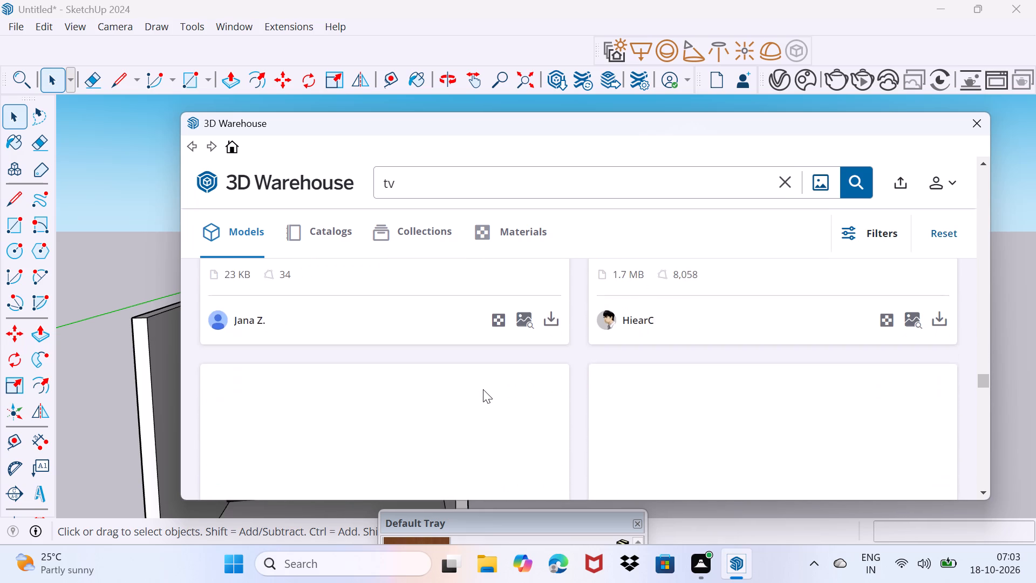
{"action": "scroll", "coordinate": [483, 389], "scroll_direction": "up", "scroll_amount": 2}
Open the 3D Warehouse page of the "kệ tủ TV" model, a TV on a long low white-fronted cabinet.
{"action": "double_click", "coordinate": [714, 313]}
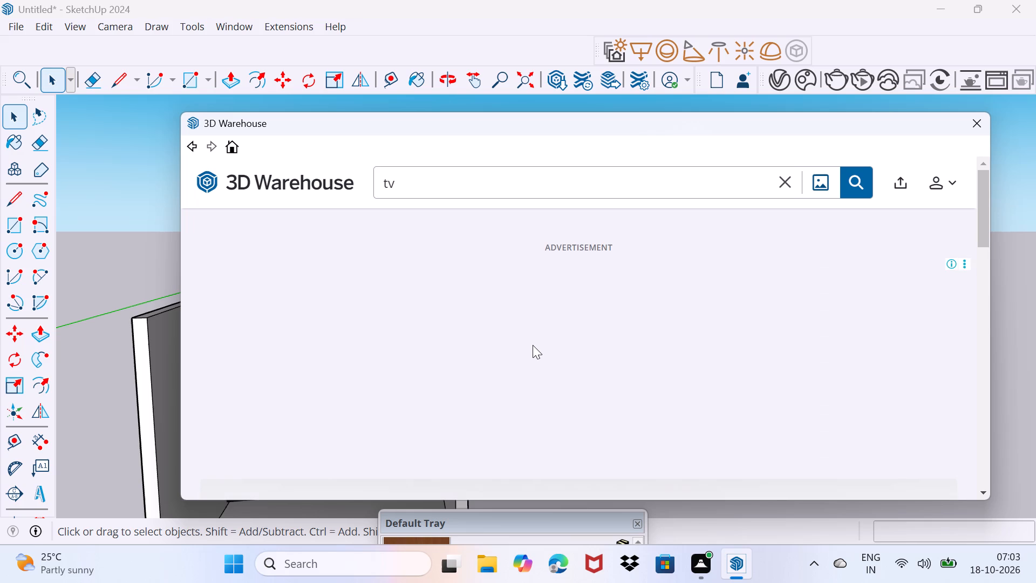
{"action": "scroll", "coordinate": [533, 345], "scroll_direction": "down", "scroll_amount": 5}
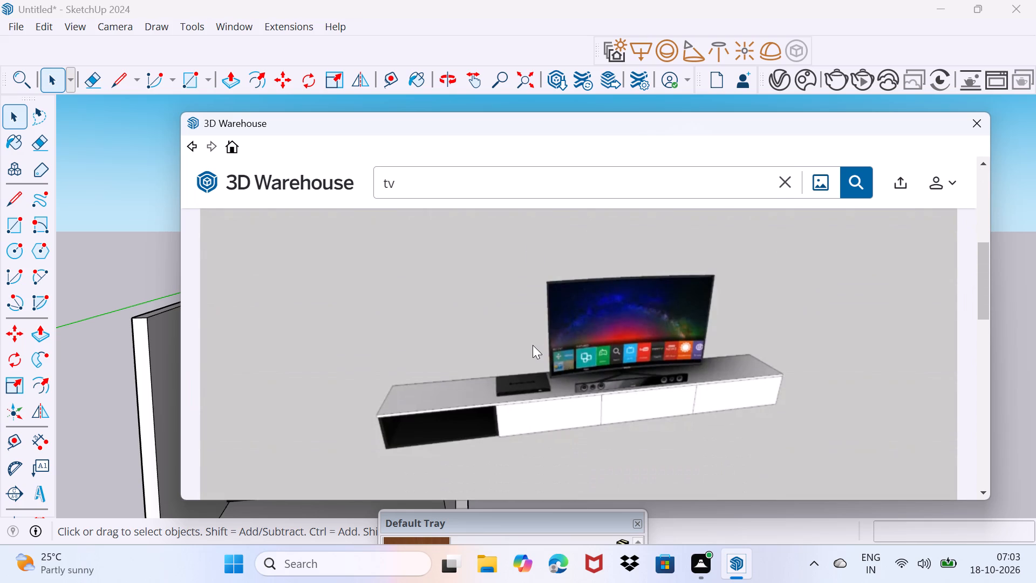
{"action": "scroll", "coordinate": [763, 377], "scroll_direction": "down", "scroll_amount": 4}
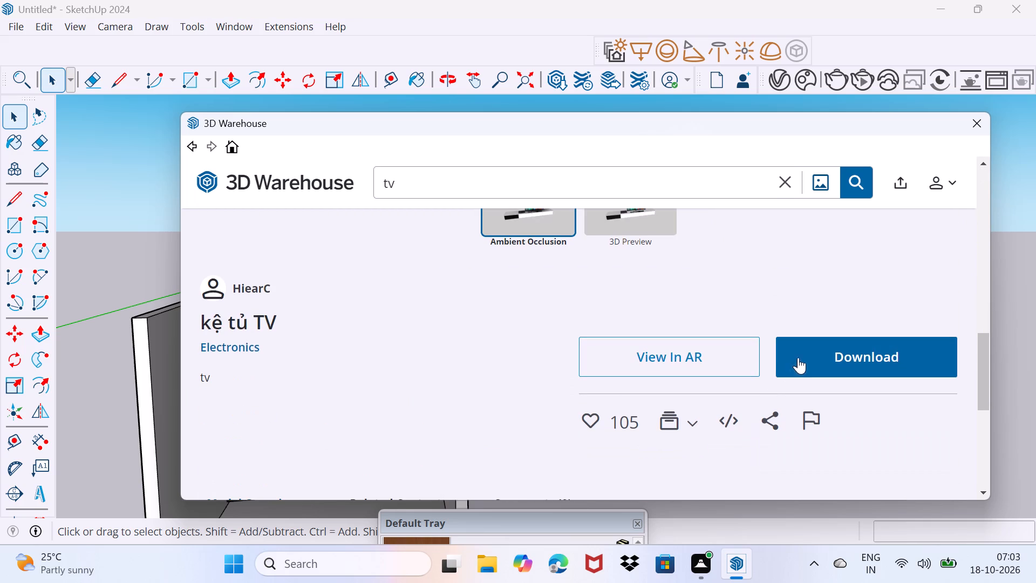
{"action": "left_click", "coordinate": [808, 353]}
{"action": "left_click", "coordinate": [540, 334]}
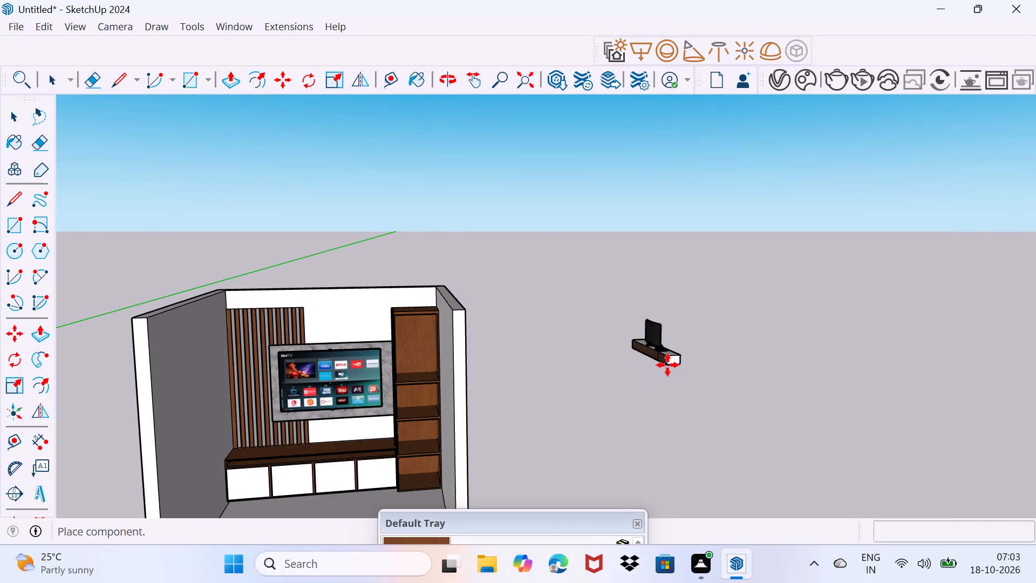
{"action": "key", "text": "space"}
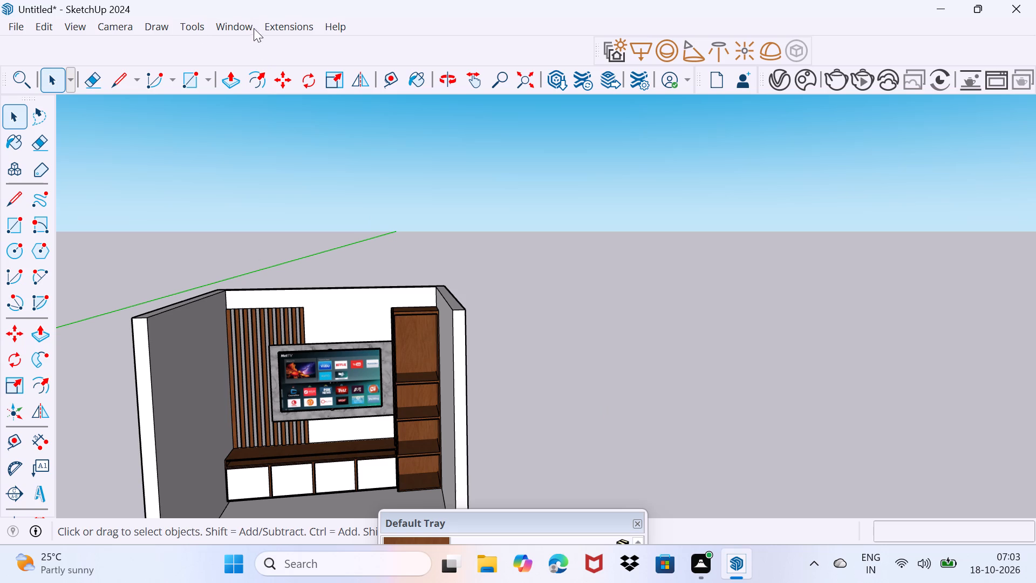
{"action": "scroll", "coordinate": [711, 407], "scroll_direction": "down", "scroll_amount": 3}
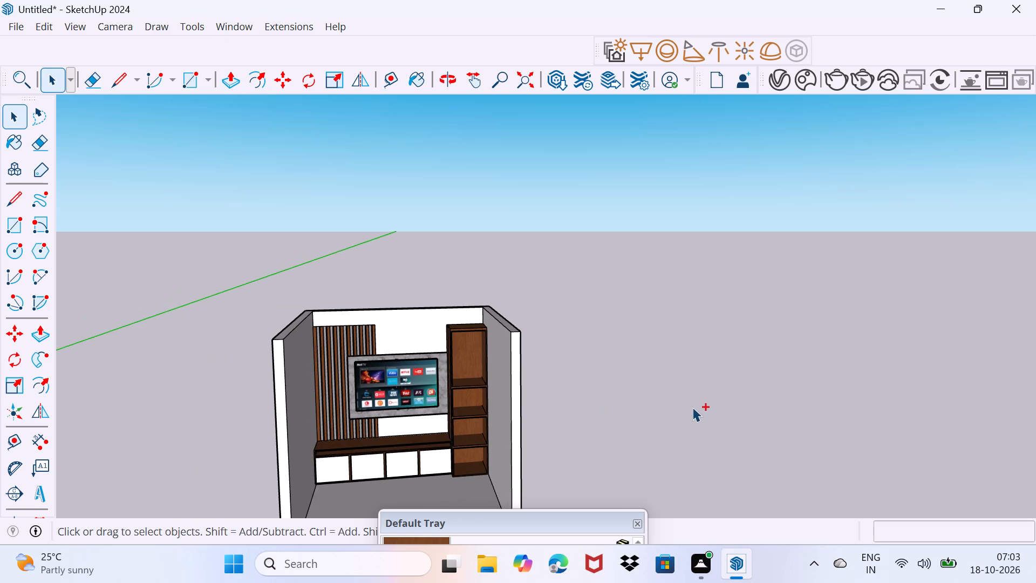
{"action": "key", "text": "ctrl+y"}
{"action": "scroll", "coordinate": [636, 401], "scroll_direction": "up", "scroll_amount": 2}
Load the "kệ tủ TV" model from 3D Warehouse directly into the scene and place it on the ground outside the room, beyond the tall shelf side.
{"action": "left_click", "coordinate": [227, 26]}
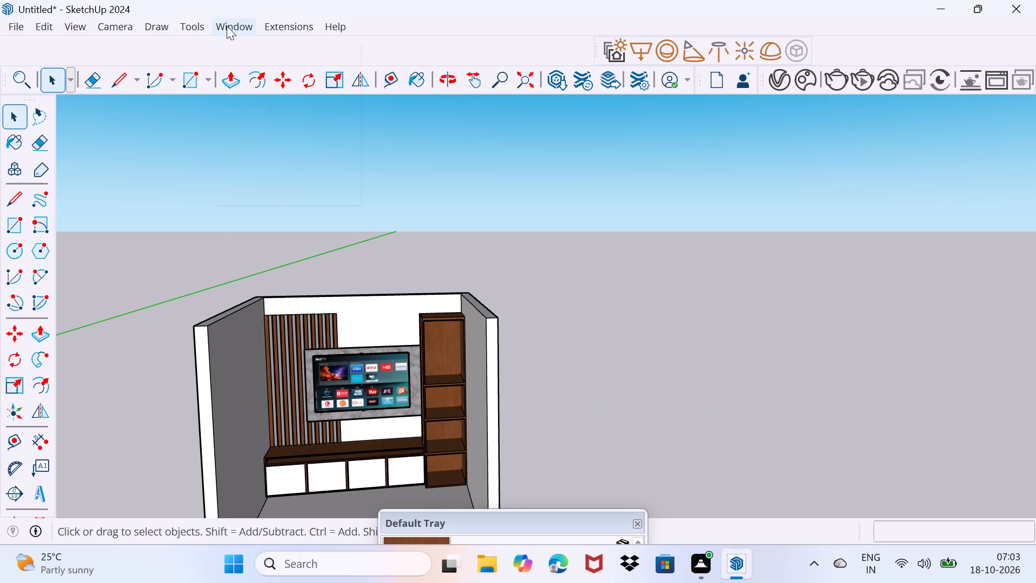
{"action": "left_click", "coordinate": [241, 149]}
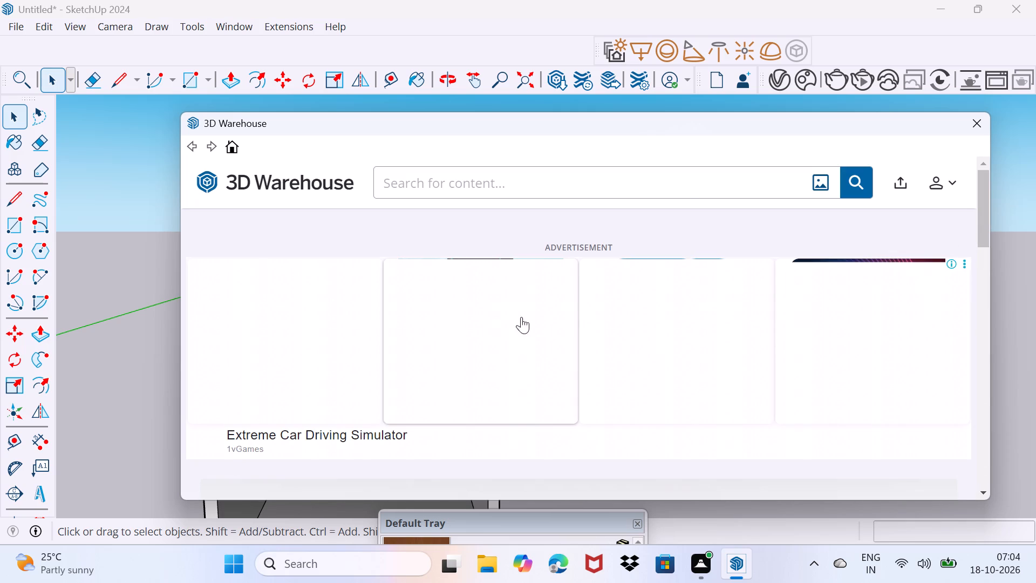
{"action": "scroll", "coordinate": [530, 358], "scroll_direction": "down", "scroll_amount": 2}
{"action": "scroll", "coordinate": [530, 358], "scroll_direction": "up", "scroll_amount": 3}
{"action": "scroll", "coordinate": [530, 358], "scroll_direction": "down", "scroll_amount": 5}
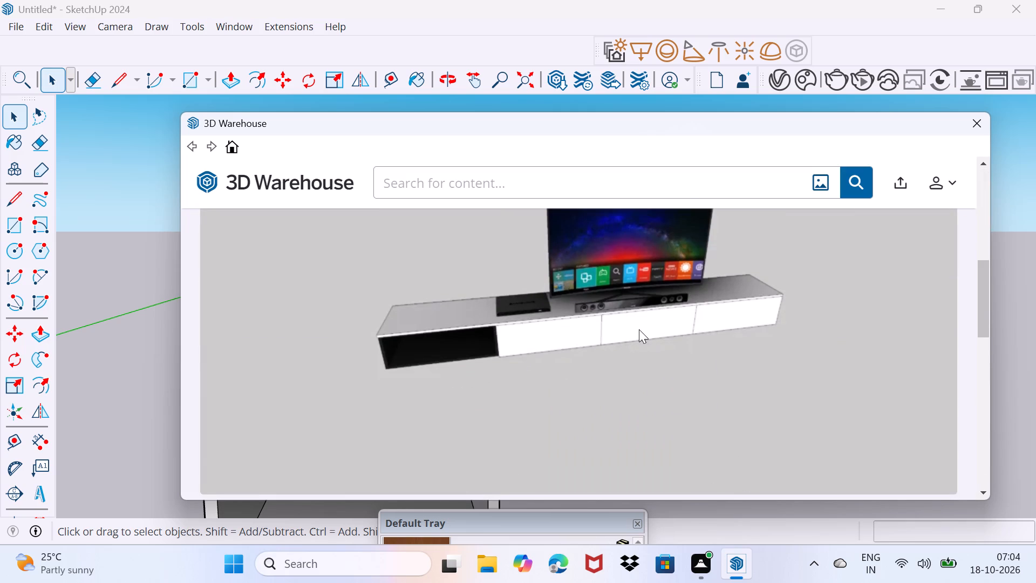
{"action": "scroll", "coordinate": [637, 329], "scroll_direction": "down", "scroll_amount": 4}
{"action": "left_click", "coordinate": [888, 357]}
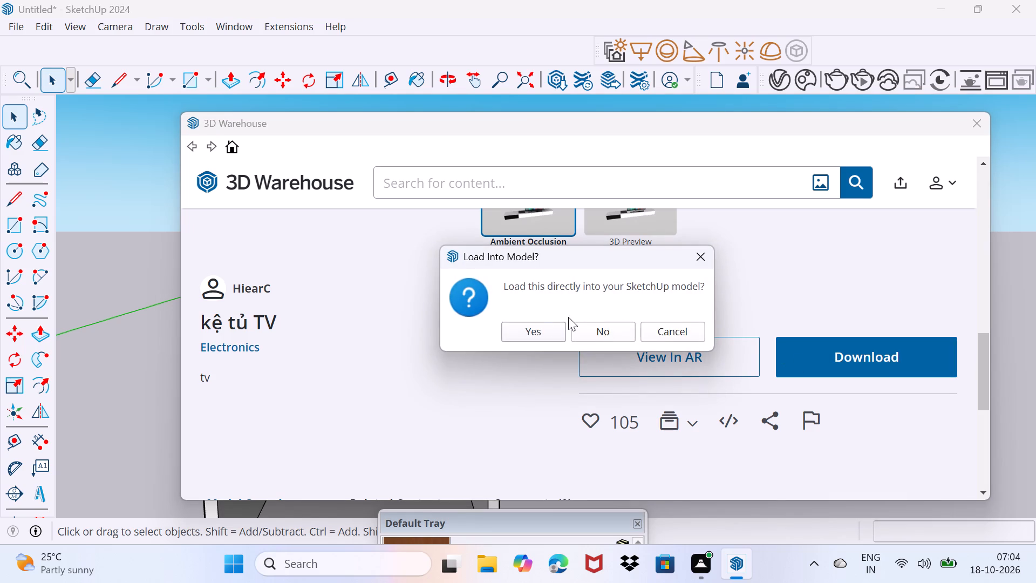
{"action": "left_click", "coordinate": [533, 334]}
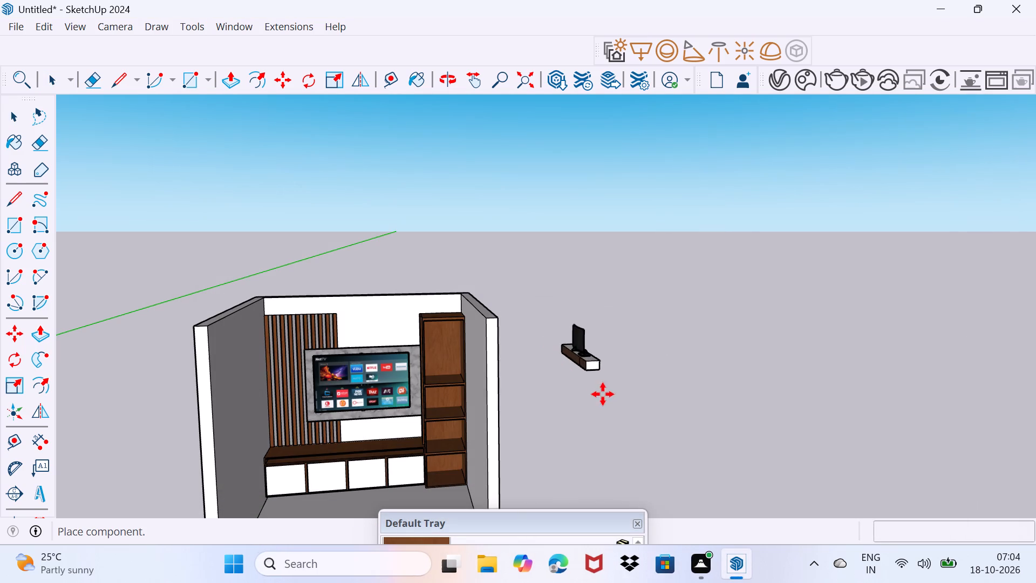
{"action": "left_click", "coordinate": [600, 404]}
Rotate the imported TV unit about 88 degrees on the ground plane so its screen faces the room's open-front direction.
{"action": "scroll", "coordinate": [594, 409], "scroll_direction": "up", "scroll_amount": 6}
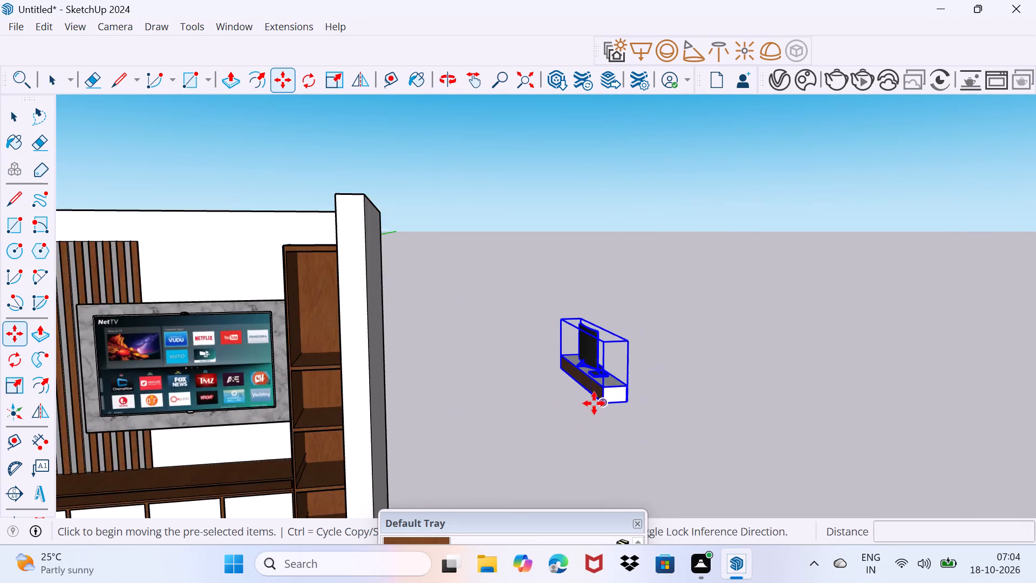
{"action": "scroll", "coordinate": [594, 403], "scroll_direction": "up", "scroll_amount": 11}
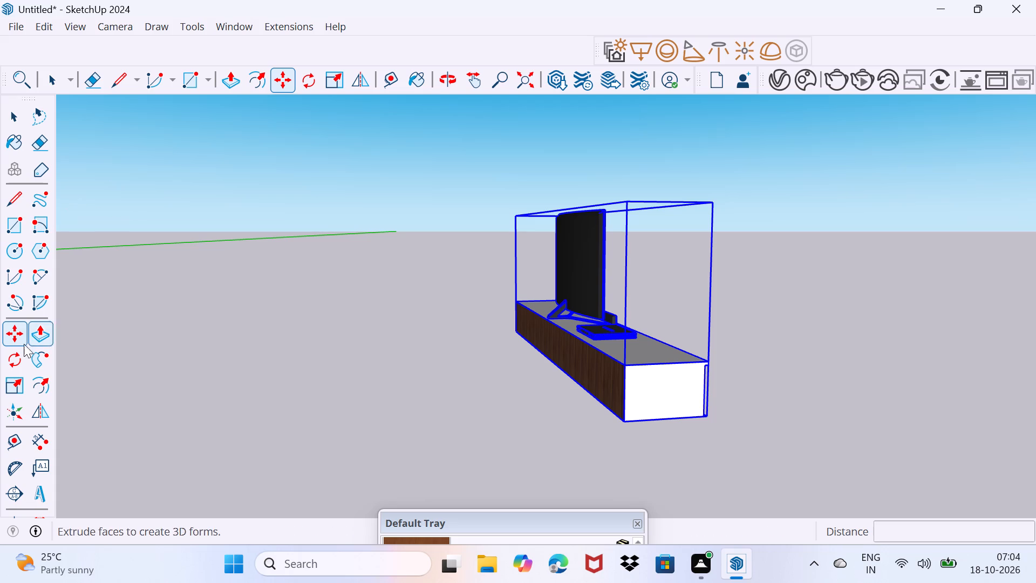
{"action": "left_click", "coordinate": [6, 363]}
{"action": "left_click", "coordinate": [276, 420]}
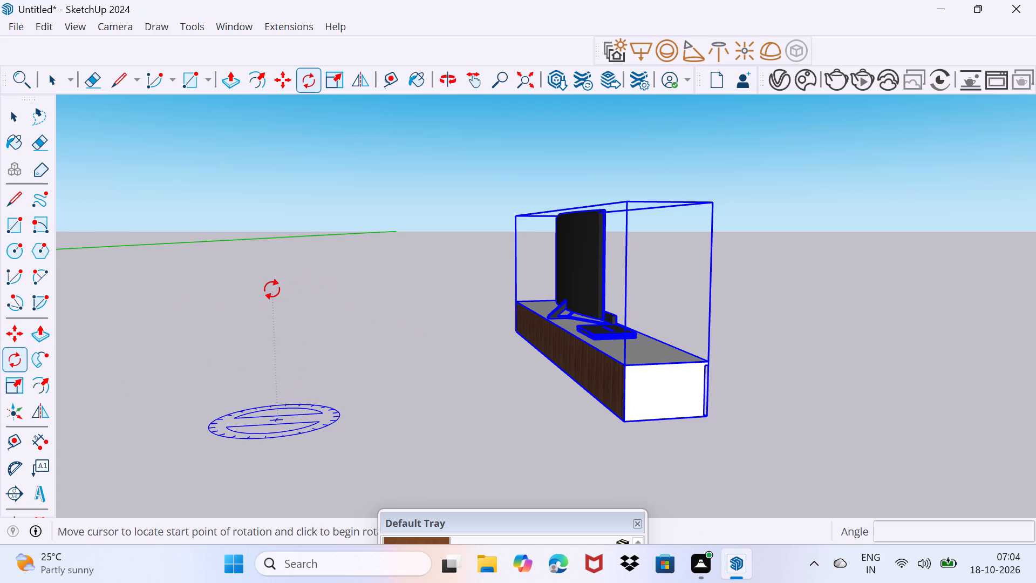
{"action": "left_click", "coordinate": [169, 287]}
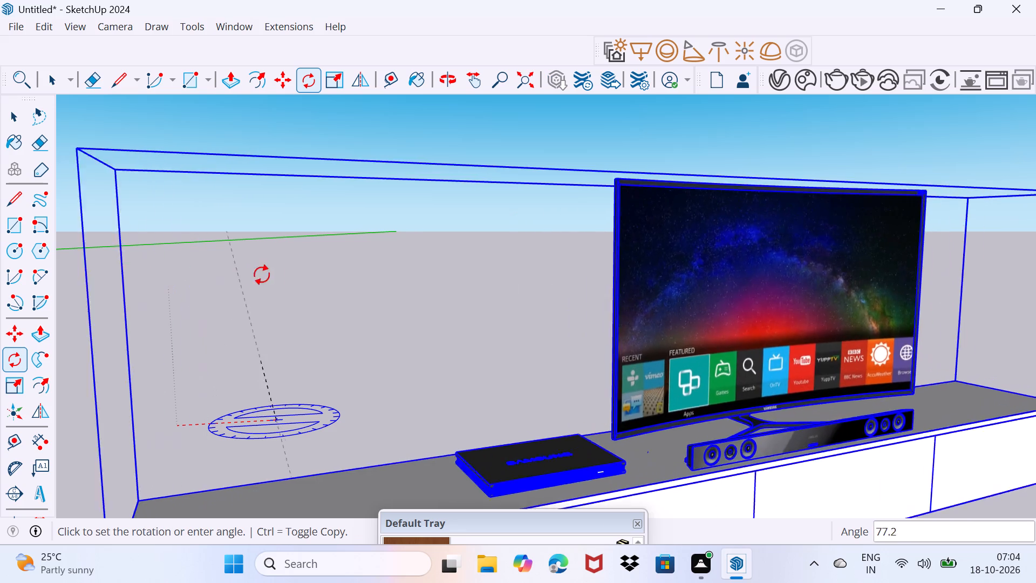
{"action": "scroll", "coordinate": [345, 280], "scroll_direction": "down", "scroll_amount": 15}
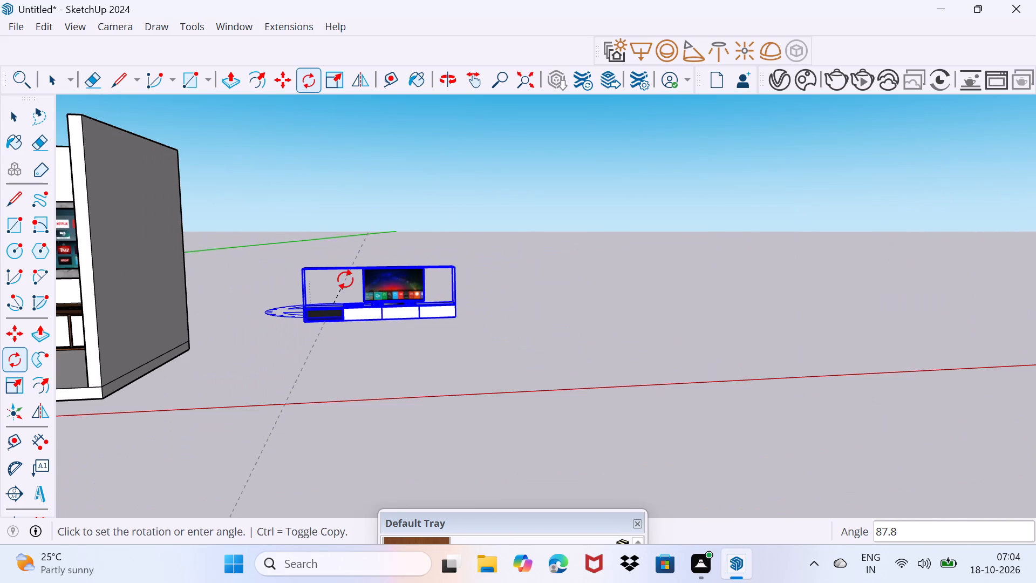
{"action": "left_click", "coordinate": [345, 280]}
Open the imported TV unit for editing and explode the black Samsung box standing on its cabinet.
{"action": "scroll", "coordinate": [348, 328], "scroll_direction": "up", "scroll_amount": 3}
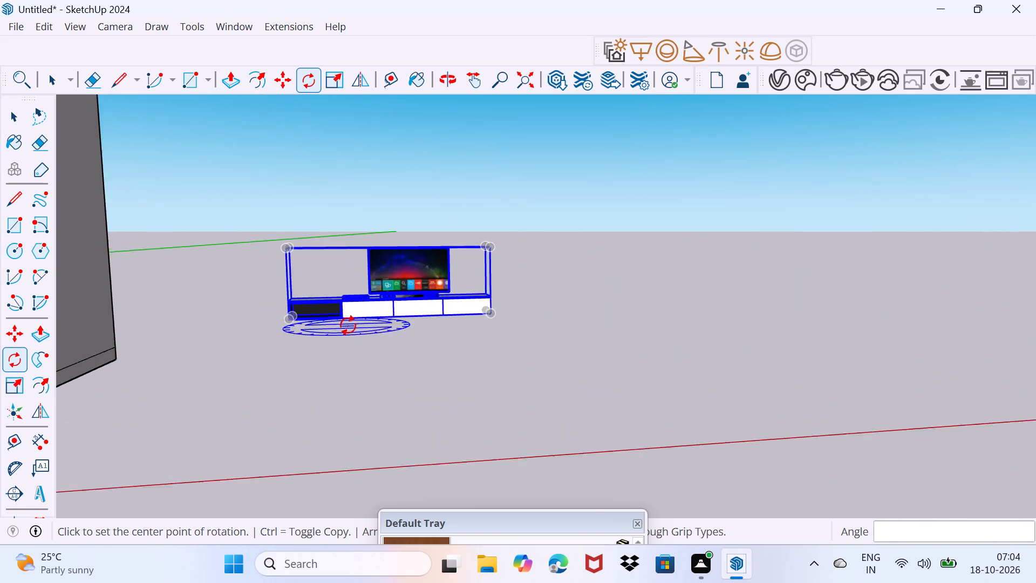
{"action": "scroll", "coordinate": [348, 326], "scroll_direction": "up", "scroll_amount": 9}
{"action": "middle_click_drag", "start_coordinate": [352, 313], "coordinate": [298, 435]}
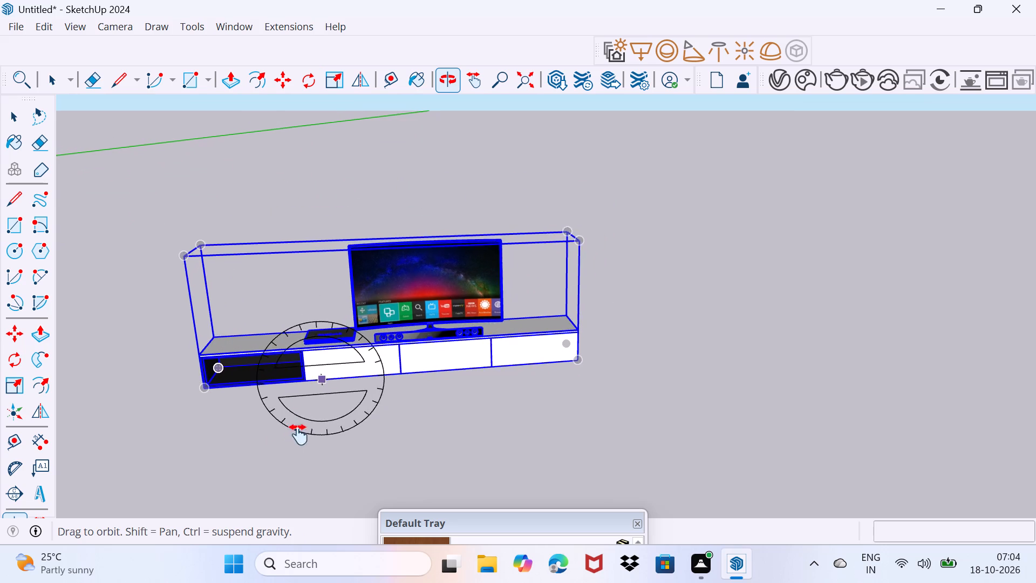
{"action": "middle_click_drag", "start_coordinate": [298, 435], "coordinate": [297, 431]}
{"action": "scroll", "coordinate": [324, 364], "scroll_direction": "up", "scroll_amount": 10}
{"action": "middle_click_drag", "start_coordinate": [339, 329], "coordinate": [340, 366]}
{"action": "key", "text": "space"}
{"action": "left_click", "coordinate": [346, 344]}
{"action": "double_click", "coordinate": [346, 341]}
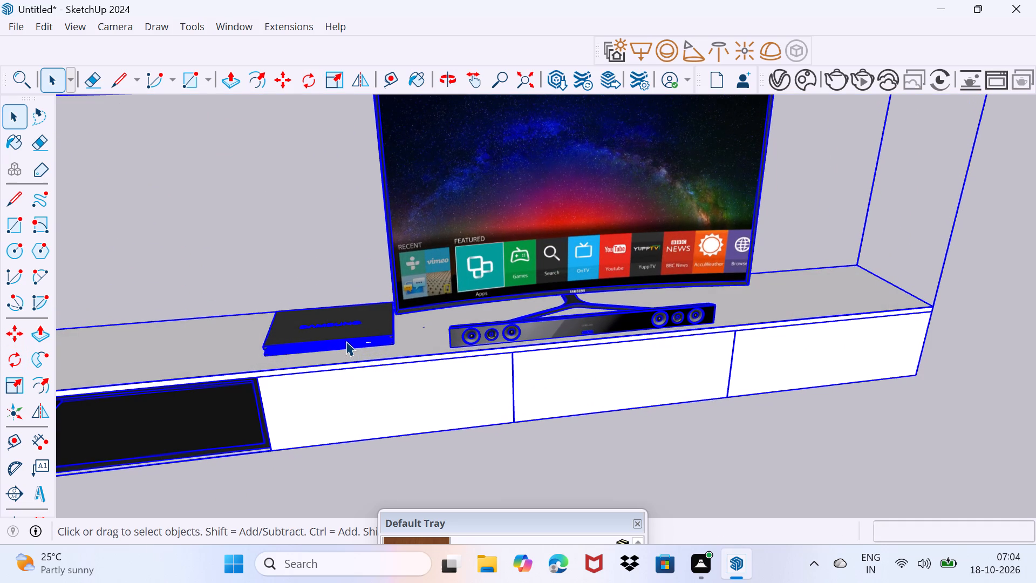
{"action": "left_click", "coordinate": [346, 341]}
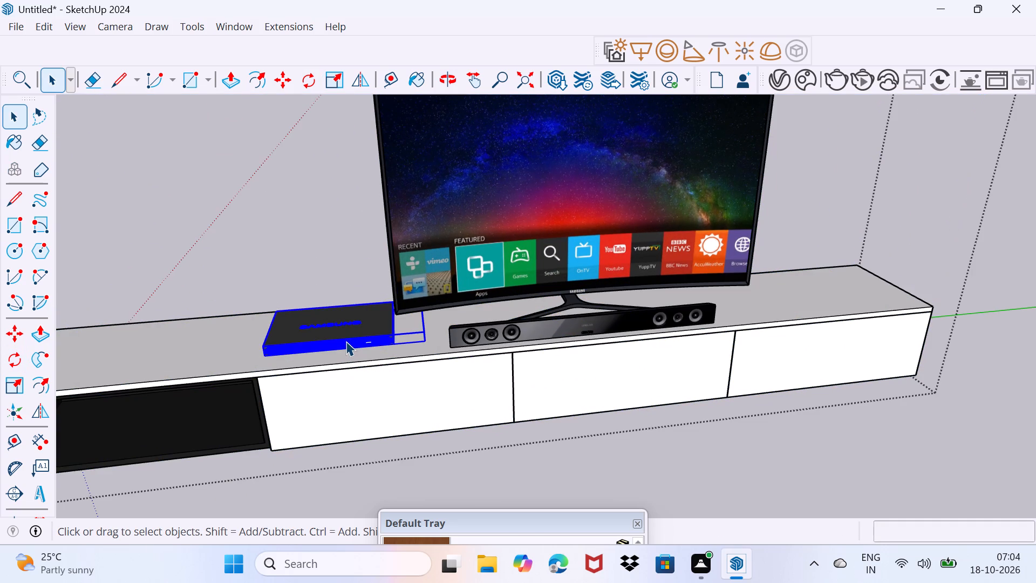
{"action": "right_click", "coordinate": [346, 341]}
{"action": "left_click", "coordinate": [394, 130]}
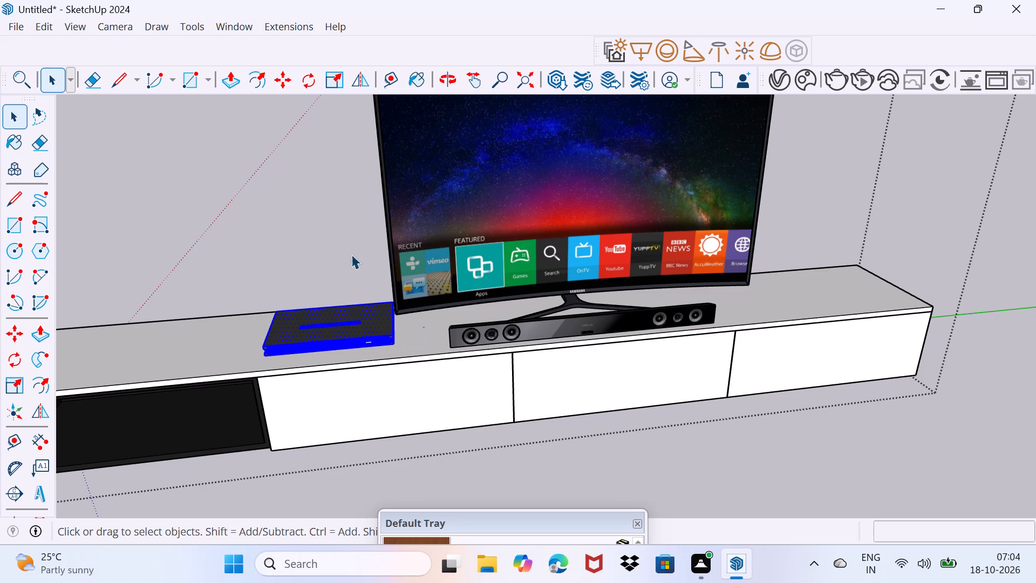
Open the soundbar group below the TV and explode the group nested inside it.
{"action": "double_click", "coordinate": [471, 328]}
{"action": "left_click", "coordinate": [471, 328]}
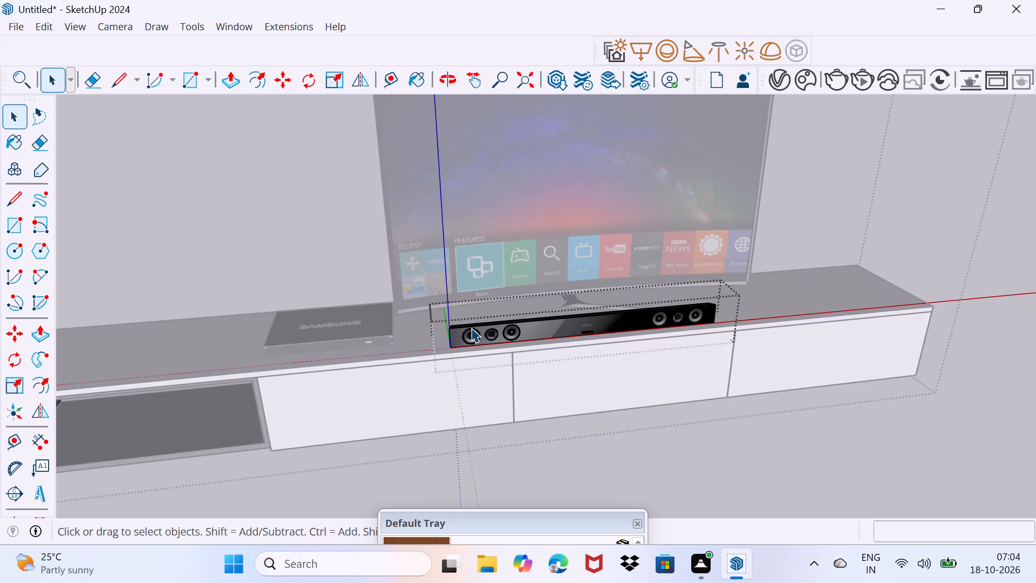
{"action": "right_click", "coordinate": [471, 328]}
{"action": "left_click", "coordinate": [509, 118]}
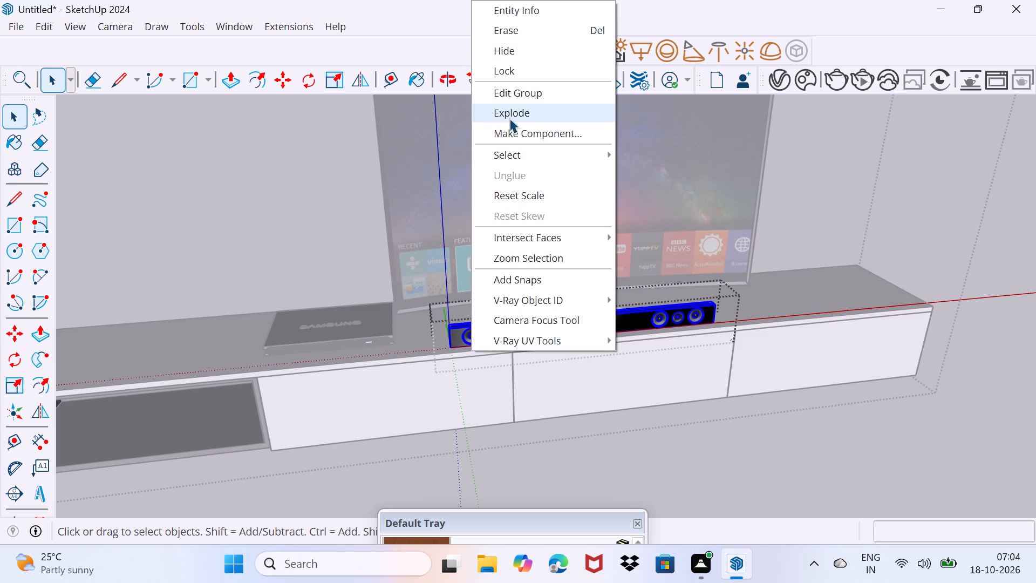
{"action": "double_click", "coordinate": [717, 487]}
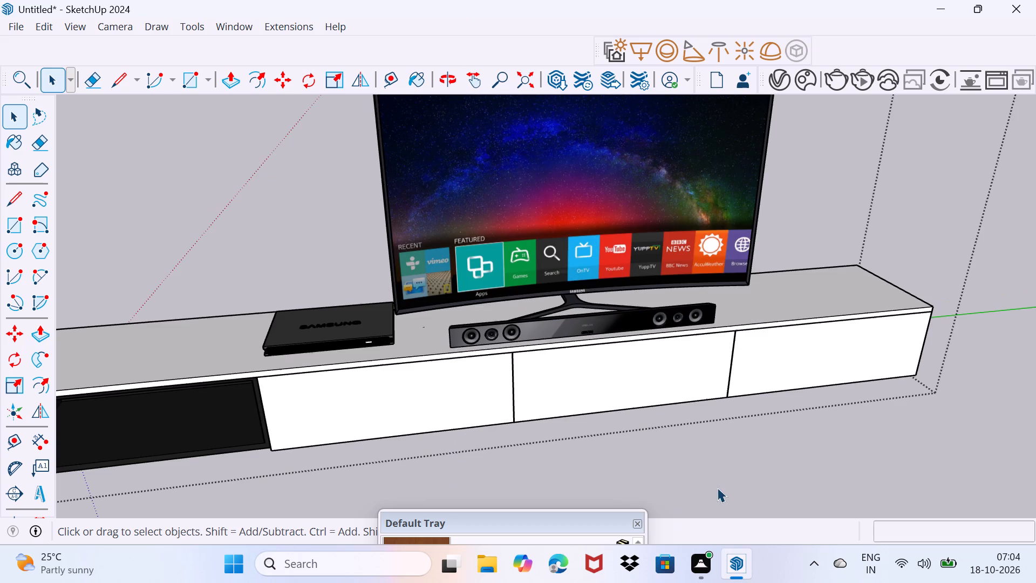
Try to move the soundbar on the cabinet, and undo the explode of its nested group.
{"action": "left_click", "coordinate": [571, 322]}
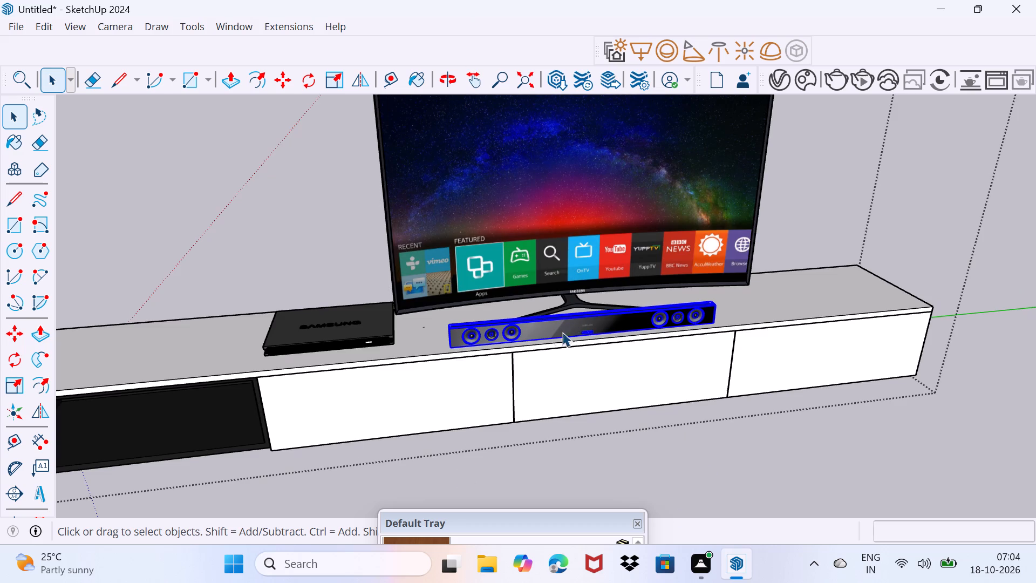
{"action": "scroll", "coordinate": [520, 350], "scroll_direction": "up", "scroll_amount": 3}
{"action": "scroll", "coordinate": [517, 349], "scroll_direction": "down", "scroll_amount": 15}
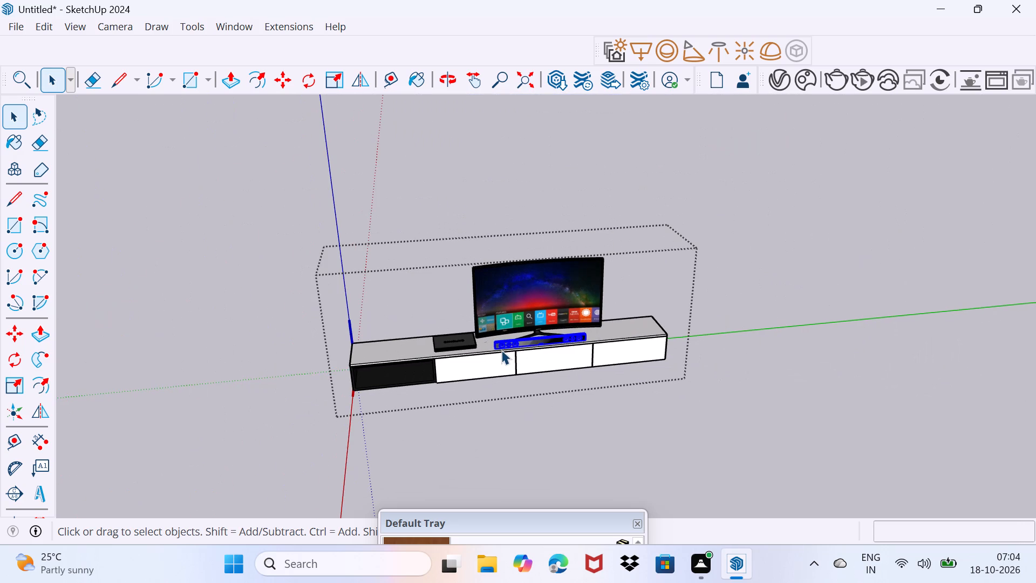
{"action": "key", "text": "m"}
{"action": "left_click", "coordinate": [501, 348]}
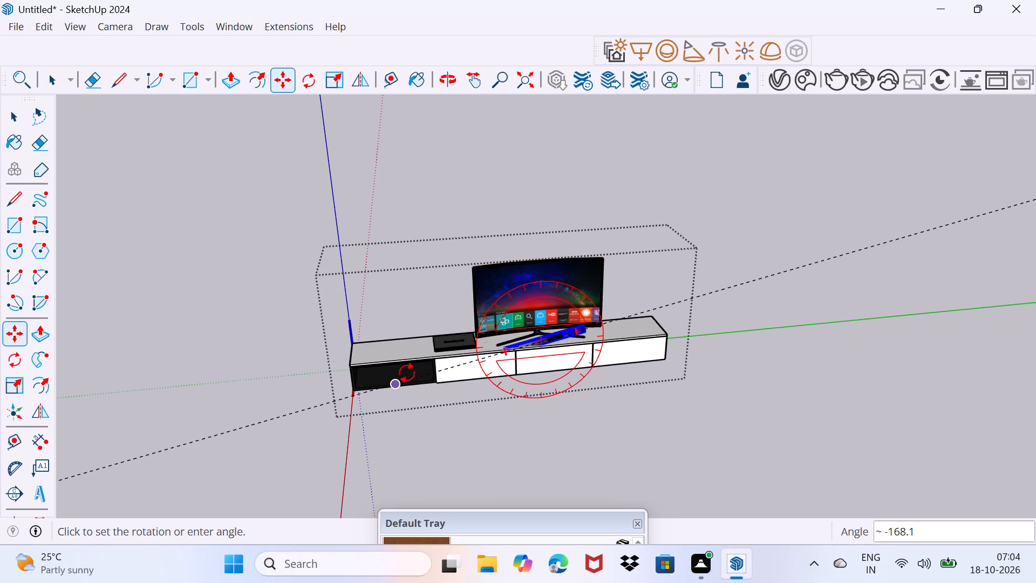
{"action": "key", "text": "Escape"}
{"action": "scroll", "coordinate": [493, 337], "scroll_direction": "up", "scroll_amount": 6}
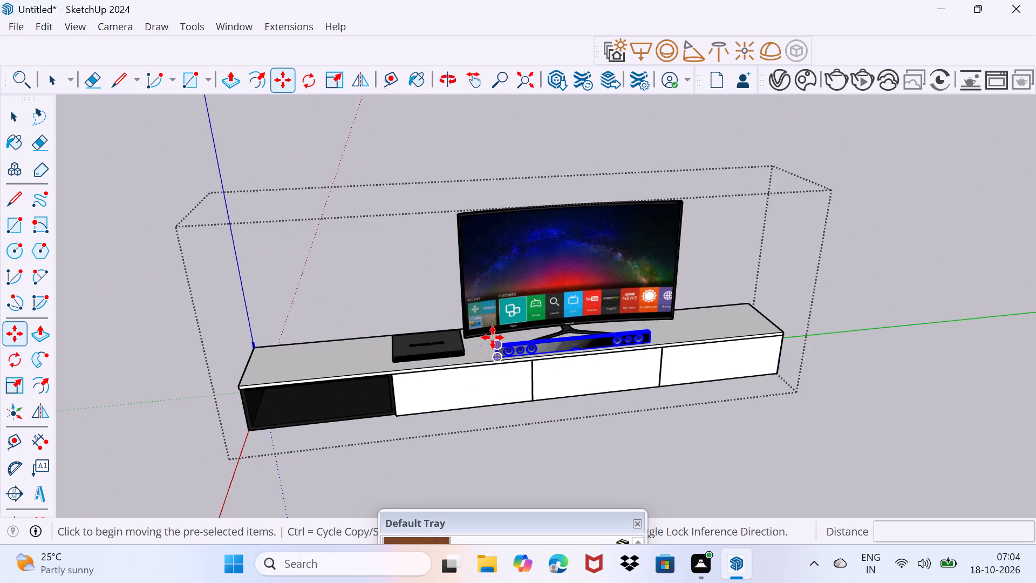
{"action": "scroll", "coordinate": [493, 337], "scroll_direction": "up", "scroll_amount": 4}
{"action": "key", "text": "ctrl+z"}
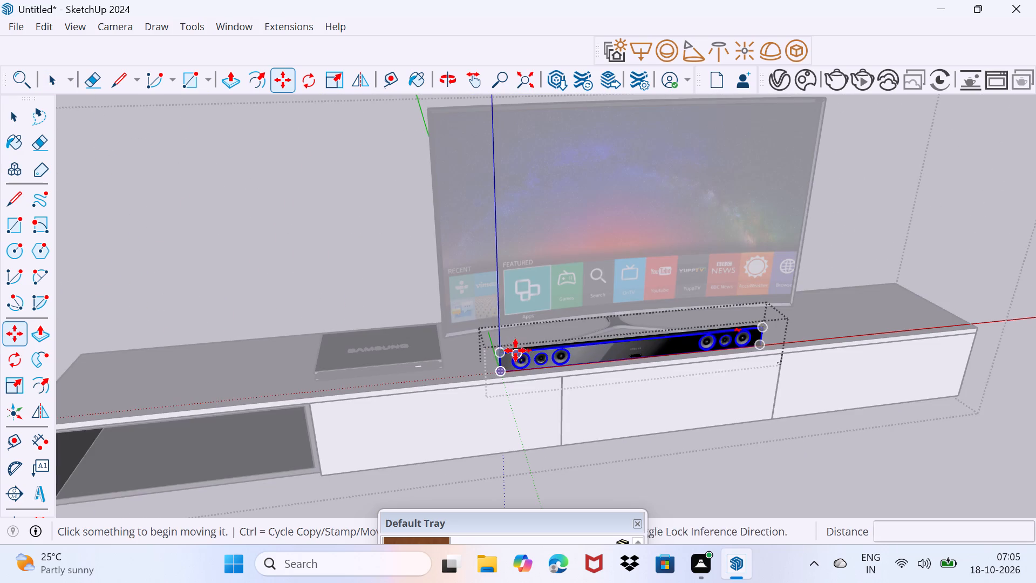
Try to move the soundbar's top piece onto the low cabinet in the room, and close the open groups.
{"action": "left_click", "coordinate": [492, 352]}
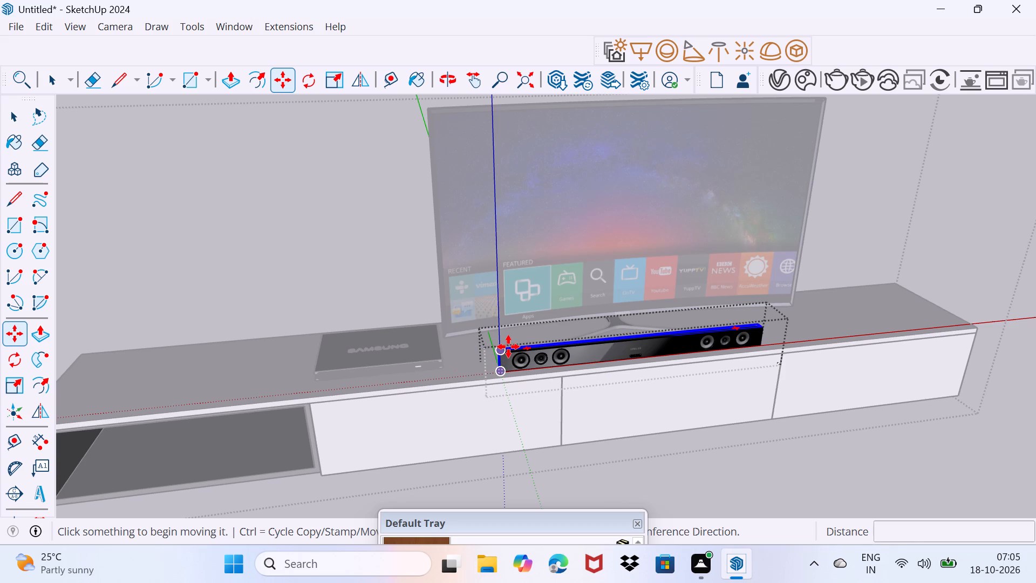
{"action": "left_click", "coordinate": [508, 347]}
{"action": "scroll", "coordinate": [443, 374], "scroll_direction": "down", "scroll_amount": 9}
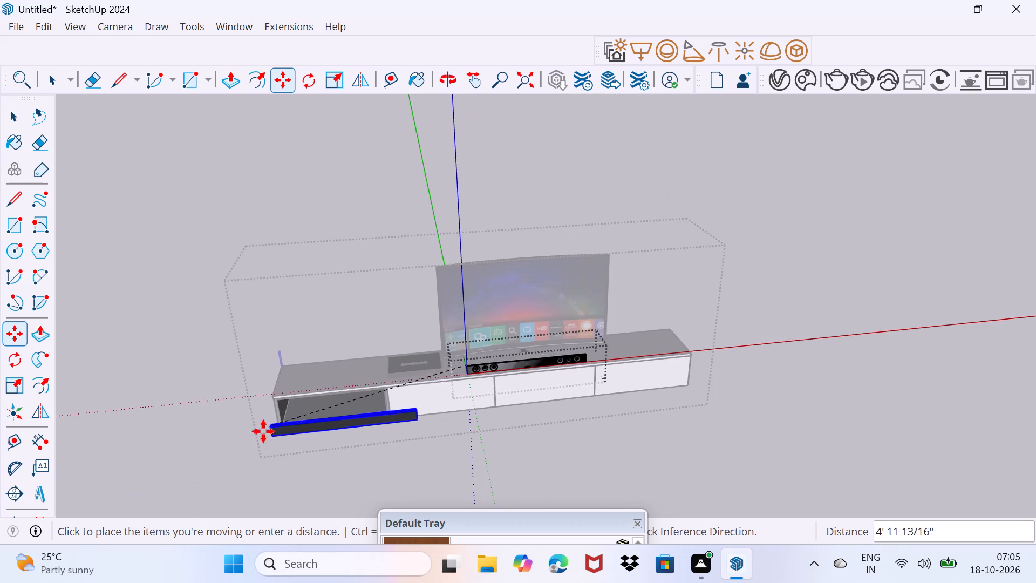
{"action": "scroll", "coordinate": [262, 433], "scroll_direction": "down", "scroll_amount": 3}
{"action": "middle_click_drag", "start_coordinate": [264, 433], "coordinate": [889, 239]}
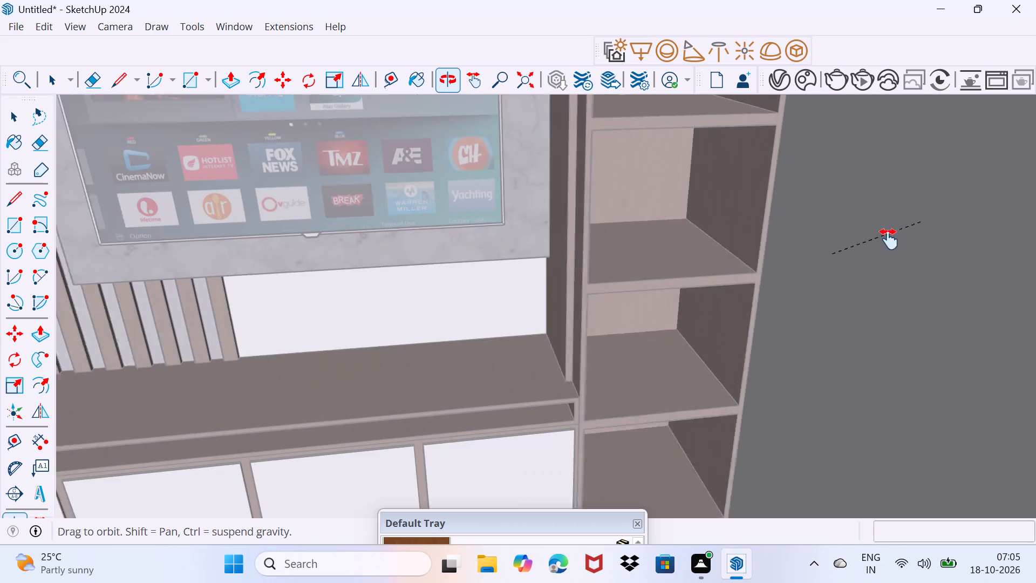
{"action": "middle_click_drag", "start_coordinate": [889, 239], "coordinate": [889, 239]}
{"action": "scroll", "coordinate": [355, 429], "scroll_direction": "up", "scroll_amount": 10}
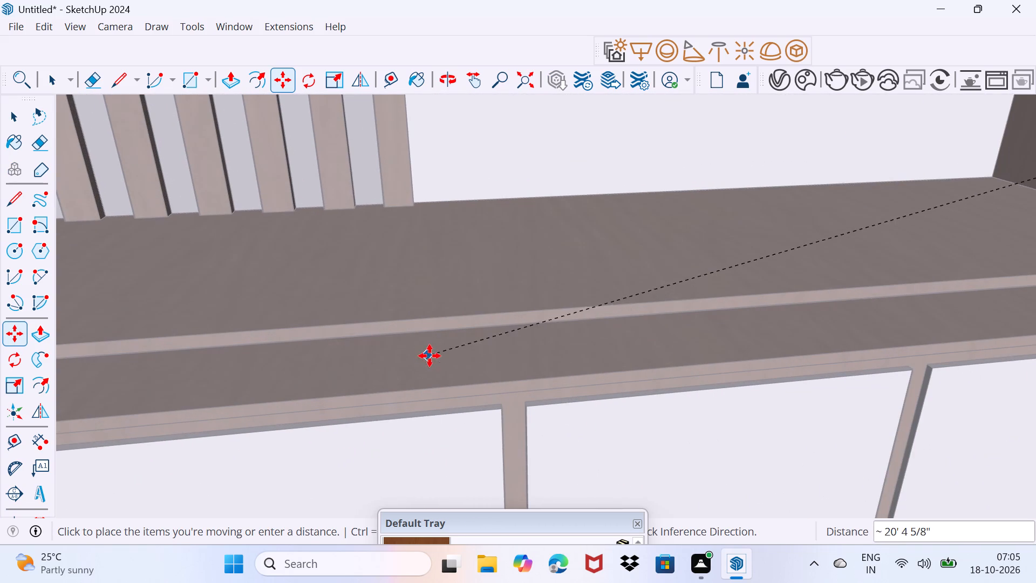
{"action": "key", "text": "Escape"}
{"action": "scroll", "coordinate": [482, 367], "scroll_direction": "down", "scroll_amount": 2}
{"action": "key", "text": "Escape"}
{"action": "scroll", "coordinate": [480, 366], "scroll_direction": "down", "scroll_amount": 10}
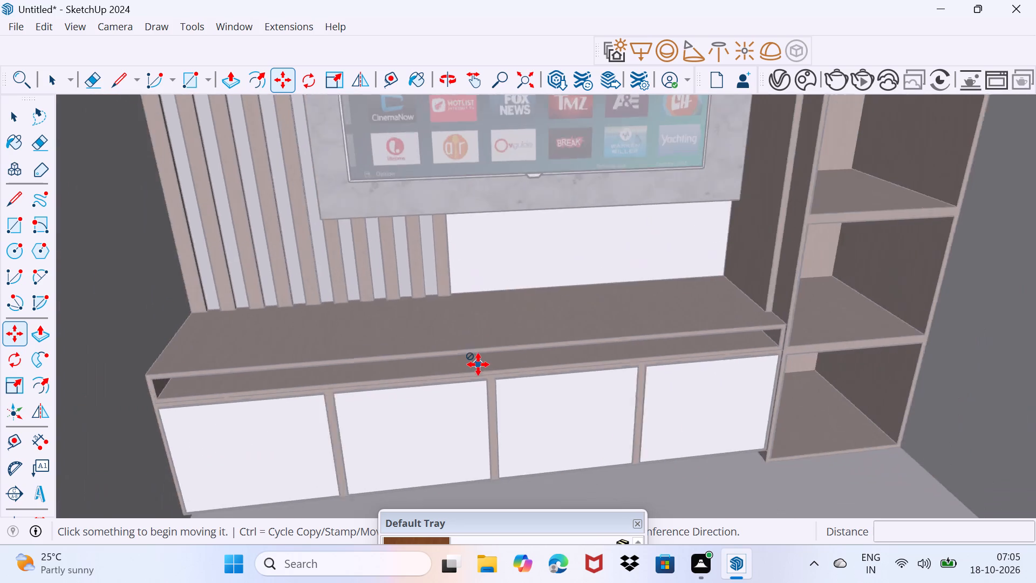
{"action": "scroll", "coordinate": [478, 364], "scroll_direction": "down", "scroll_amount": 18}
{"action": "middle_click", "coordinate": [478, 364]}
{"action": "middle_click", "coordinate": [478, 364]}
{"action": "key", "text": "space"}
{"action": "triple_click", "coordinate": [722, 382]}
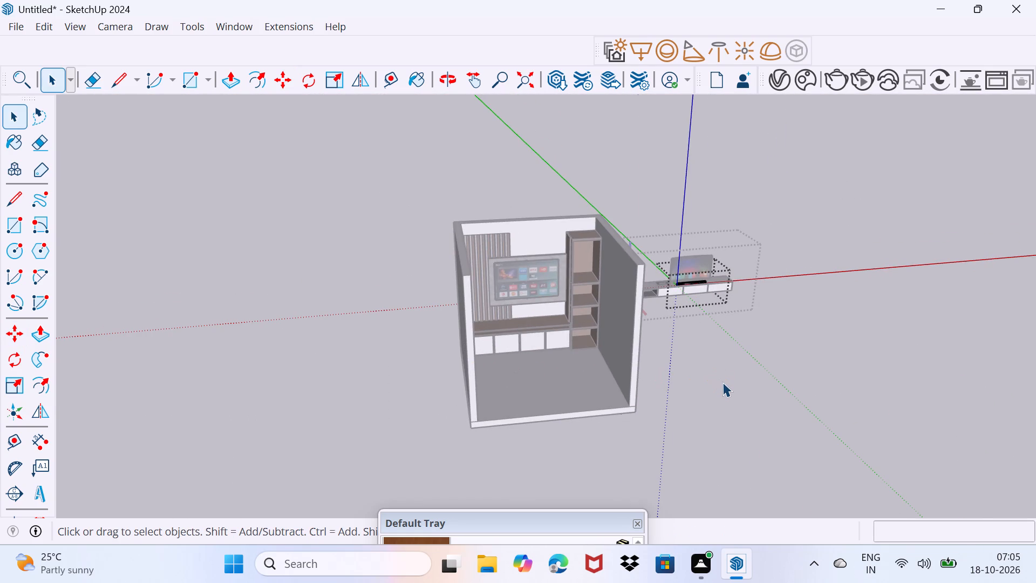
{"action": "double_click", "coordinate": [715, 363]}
Explode the whole imported TV unit component into its separate parts.
{"action": "scroll", "coordinate": [694, 283], "scroll_direction": "up", "scroll_amount": 2}
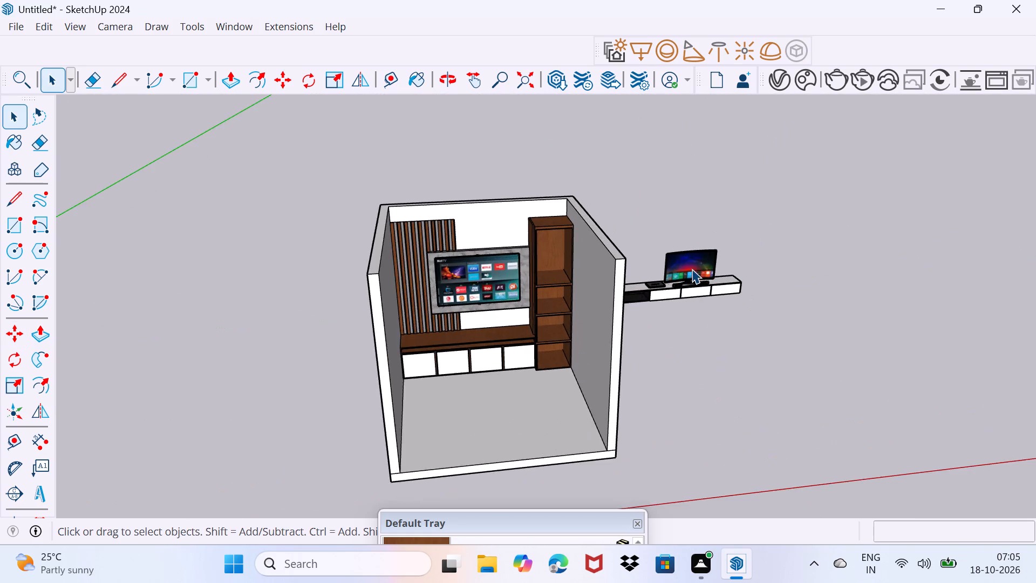
{"action": "scroll", "coordinate": [688, 270], "scroll_direction": "up", "scroll_amount": 5}
{"action": "left_click", "coordinate": [638, 298]}
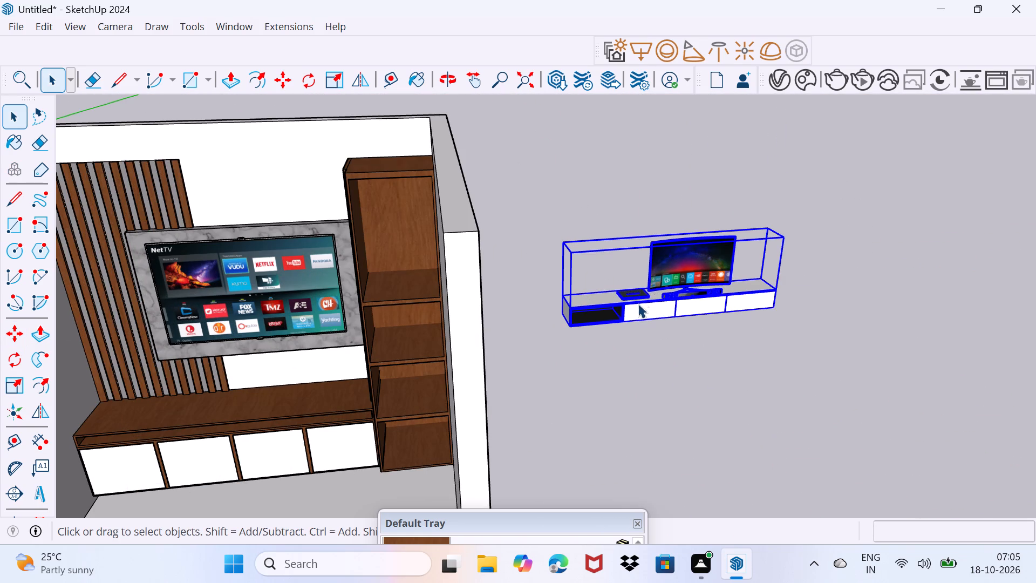
{"action": "right_click", "coordinate": [656, 309]}
{"action": "left_click", "coordinate": [721, 135]}
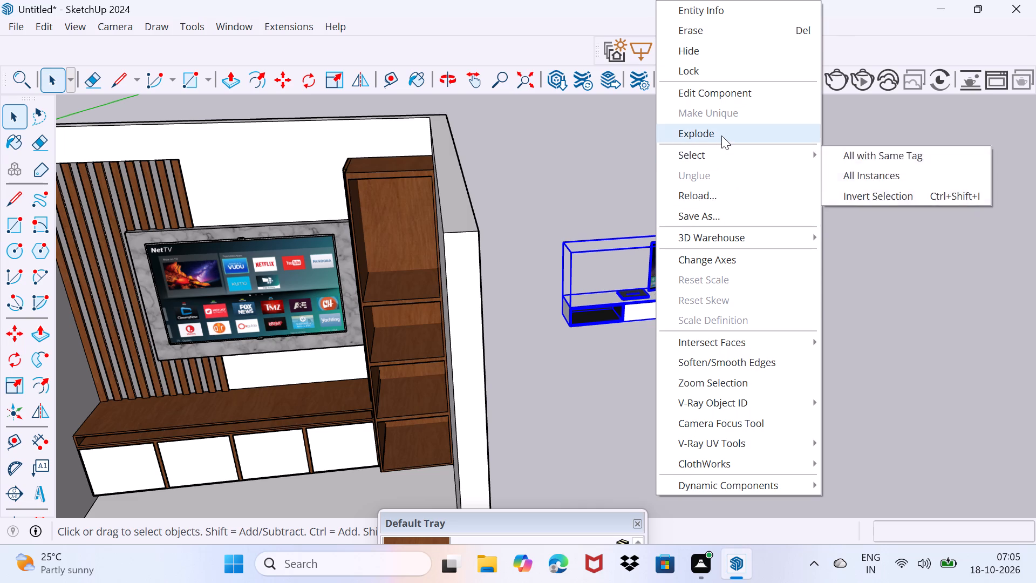
{"action": "scroll", "coordinate": [638, 287], "scroll_direction": "up", "scroll_amount": 5}
{"action": "left_click_drag", "start_coordinate": [500, 213], "coordinate": [505, 212]}
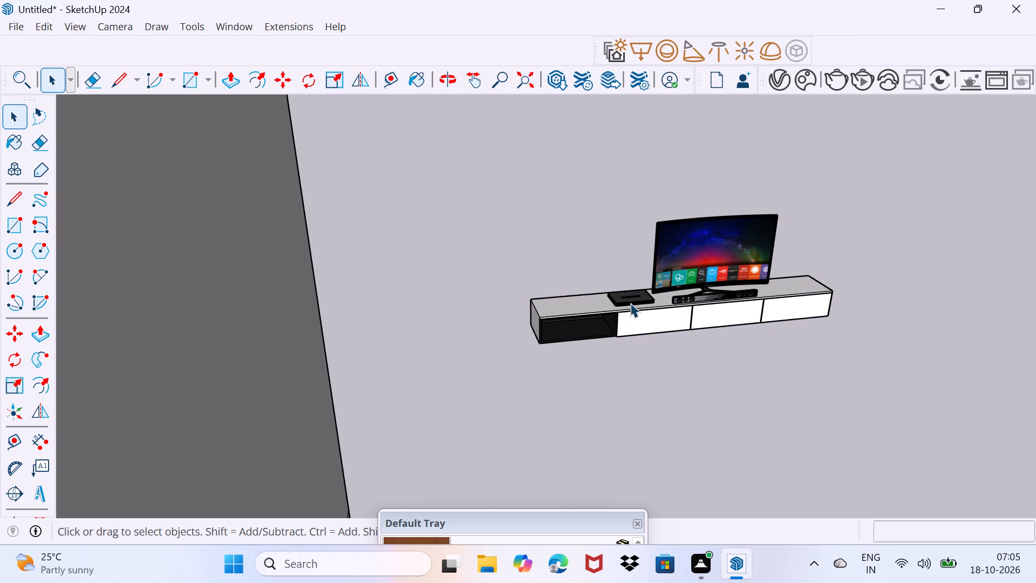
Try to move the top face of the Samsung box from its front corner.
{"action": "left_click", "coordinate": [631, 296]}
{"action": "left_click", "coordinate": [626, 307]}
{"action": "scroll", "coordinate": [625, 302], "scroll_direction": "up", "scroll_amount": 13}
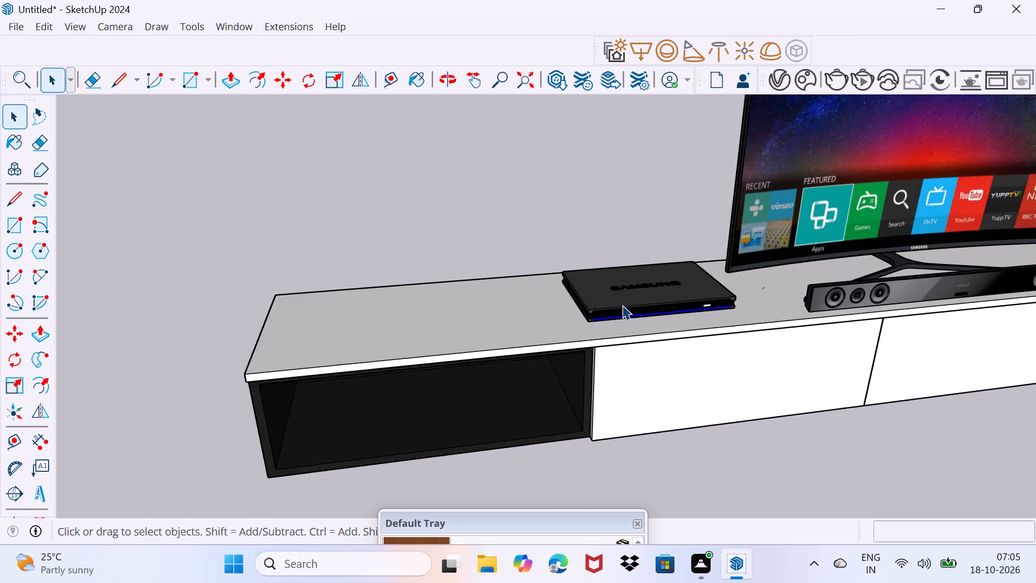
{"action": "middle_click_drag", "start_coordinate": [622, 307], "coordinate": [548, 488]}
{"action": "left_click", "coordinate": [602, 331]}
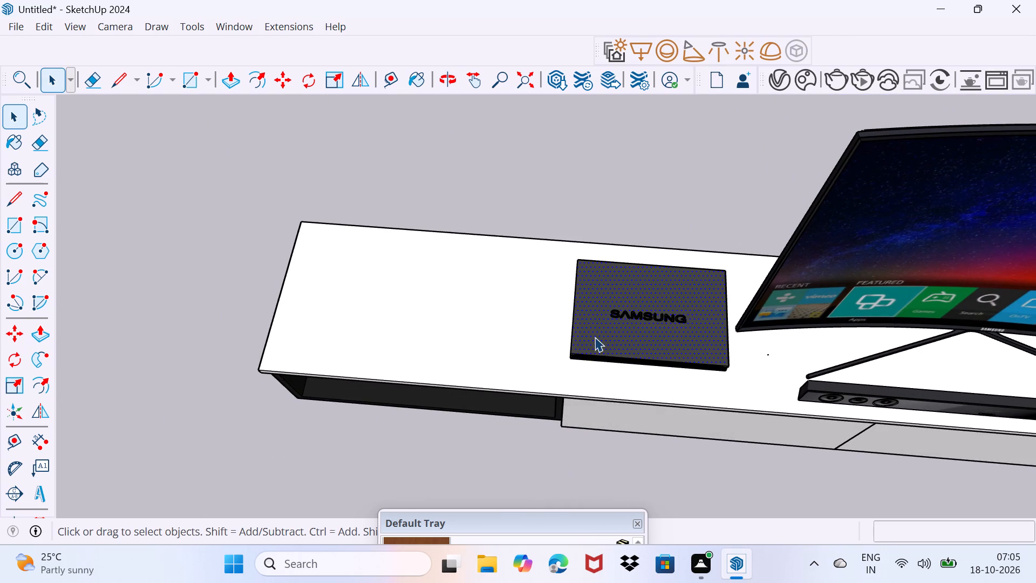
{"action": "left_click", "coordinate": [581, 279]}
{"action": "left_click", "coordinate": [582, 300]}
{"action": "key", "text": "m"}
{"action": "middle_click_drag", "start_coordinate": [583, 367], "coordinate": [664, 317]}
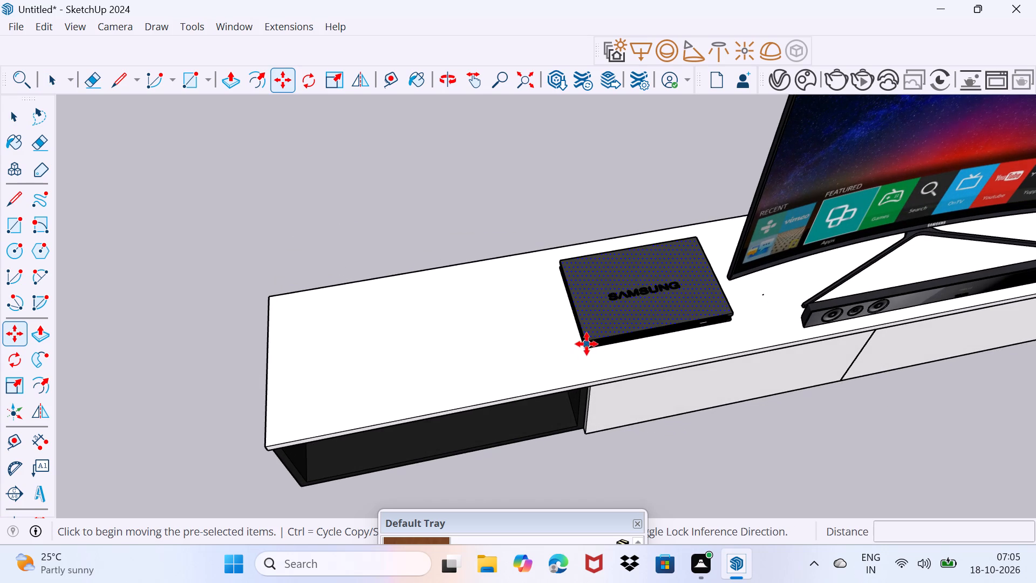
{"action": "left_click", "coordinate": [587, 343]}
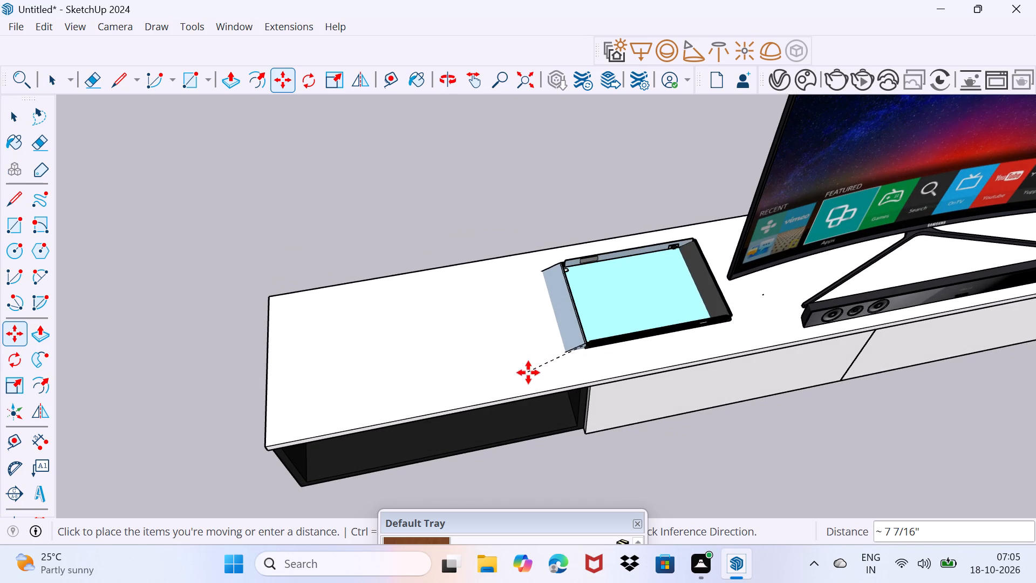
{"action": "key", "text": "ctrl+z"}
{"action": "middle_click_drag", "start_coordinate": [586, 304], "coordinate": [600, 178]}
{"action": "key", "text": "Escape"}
Delete the imported TV unit's low white cabinet beneath the Samsung box, soundbar and curved TV.
{"action": "left_click", "coordinate": [629, 422]}
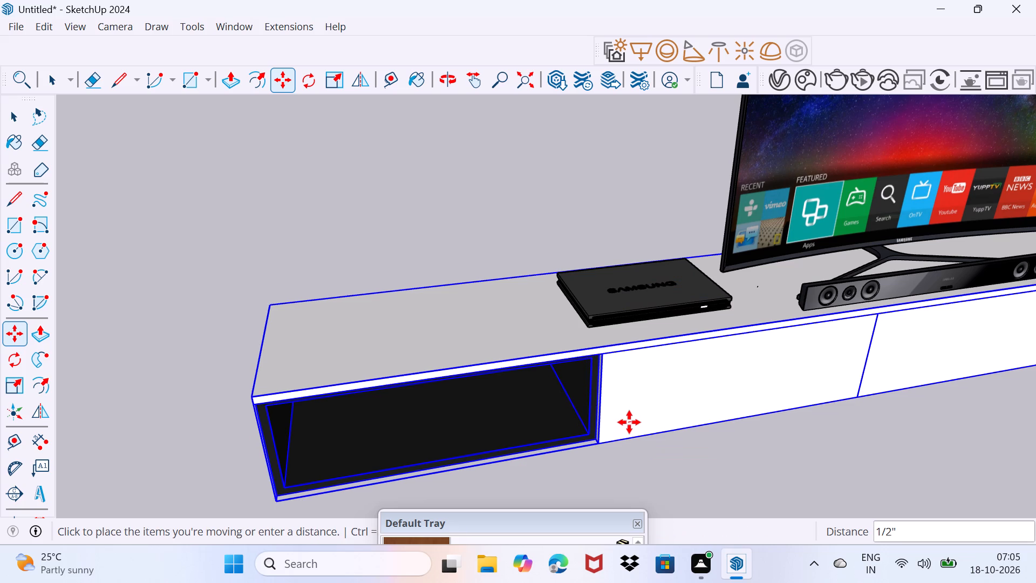
{"action": "left_click", "coordinate": [629, 422]}
{"action": "left_click", "coordinate": [629, 422]}
{"action": "left_click", "coordinate": [619, 403]}
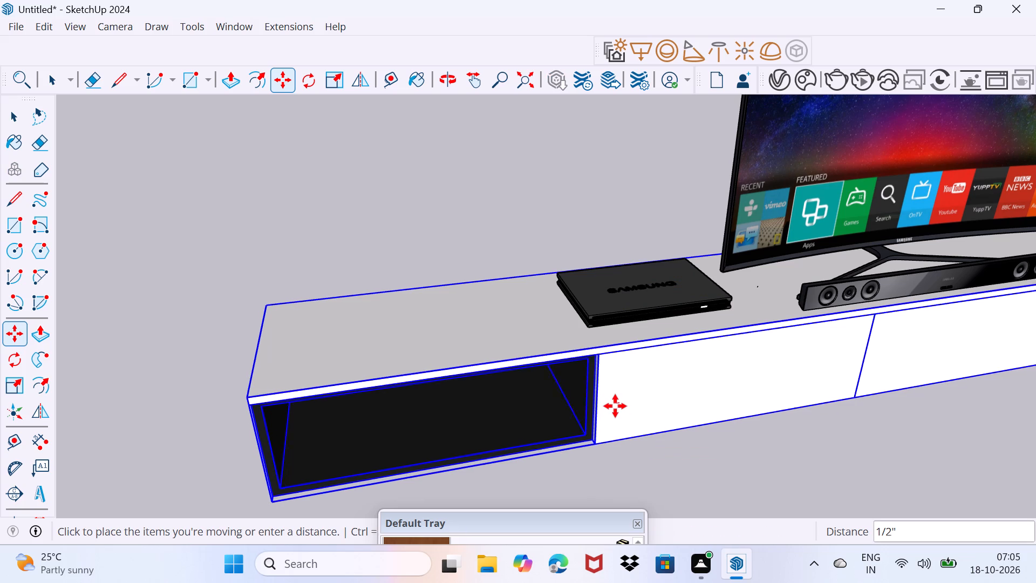
{"action": "key", "text": "Delete"}
{"action": "left_click", "coordinate": [615, 406]}
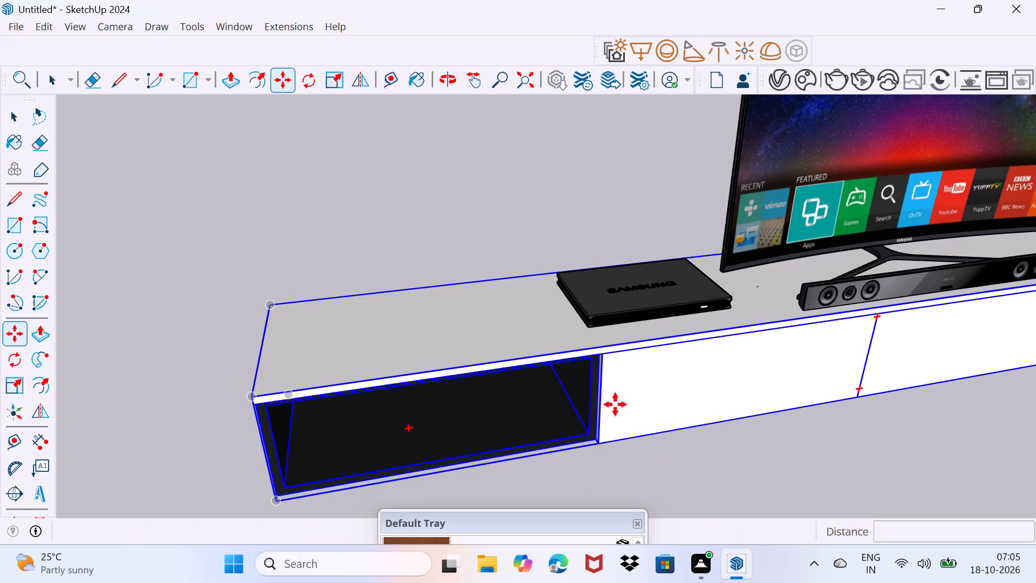
{"action": "key", "text": "Delete"}
{"action": "key", "text": "Delete"}
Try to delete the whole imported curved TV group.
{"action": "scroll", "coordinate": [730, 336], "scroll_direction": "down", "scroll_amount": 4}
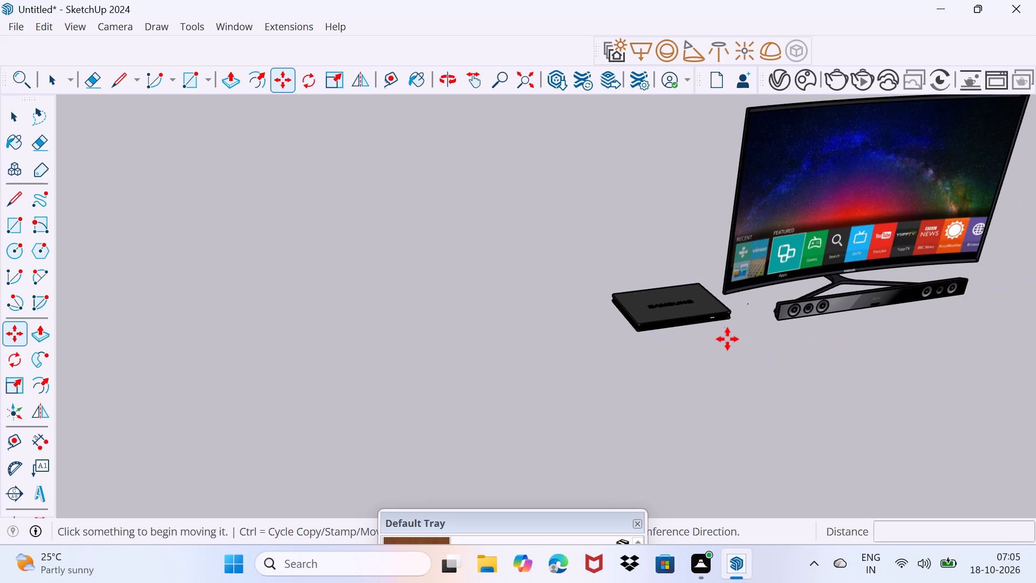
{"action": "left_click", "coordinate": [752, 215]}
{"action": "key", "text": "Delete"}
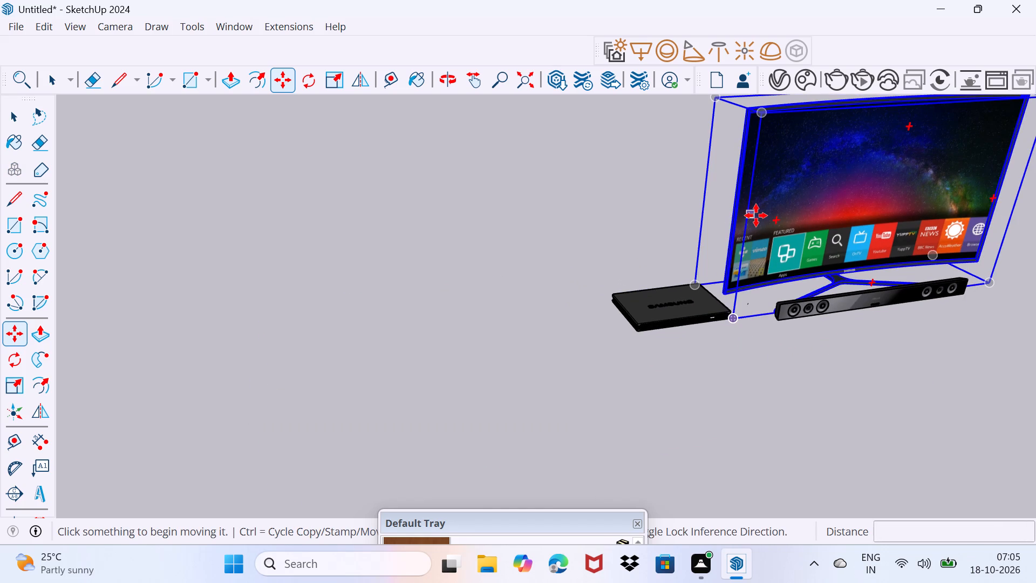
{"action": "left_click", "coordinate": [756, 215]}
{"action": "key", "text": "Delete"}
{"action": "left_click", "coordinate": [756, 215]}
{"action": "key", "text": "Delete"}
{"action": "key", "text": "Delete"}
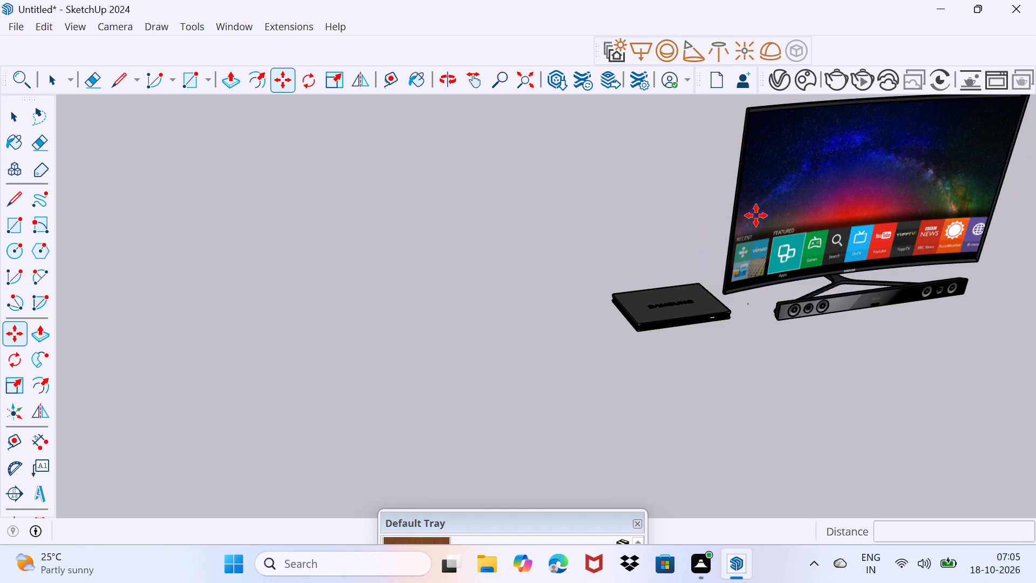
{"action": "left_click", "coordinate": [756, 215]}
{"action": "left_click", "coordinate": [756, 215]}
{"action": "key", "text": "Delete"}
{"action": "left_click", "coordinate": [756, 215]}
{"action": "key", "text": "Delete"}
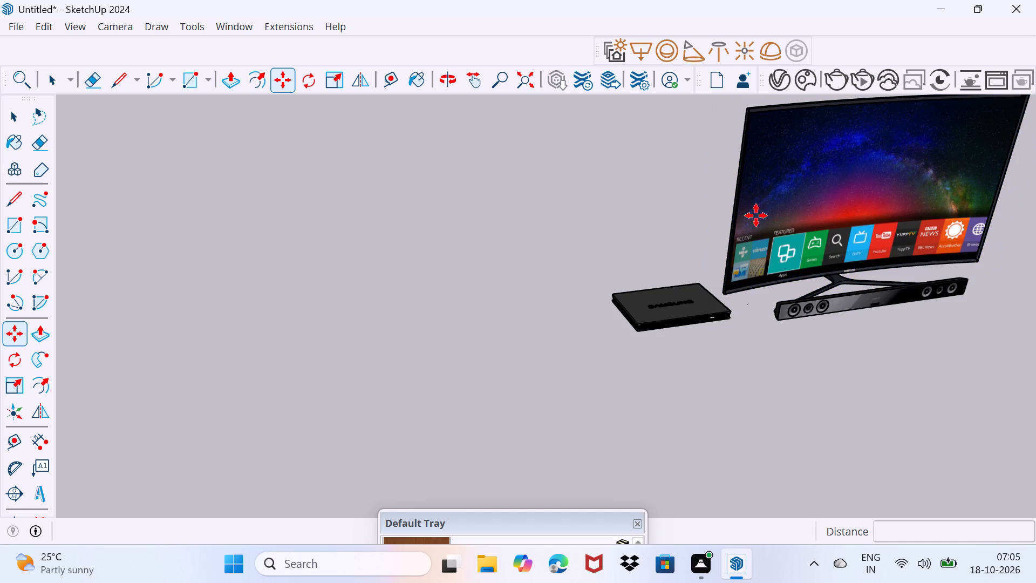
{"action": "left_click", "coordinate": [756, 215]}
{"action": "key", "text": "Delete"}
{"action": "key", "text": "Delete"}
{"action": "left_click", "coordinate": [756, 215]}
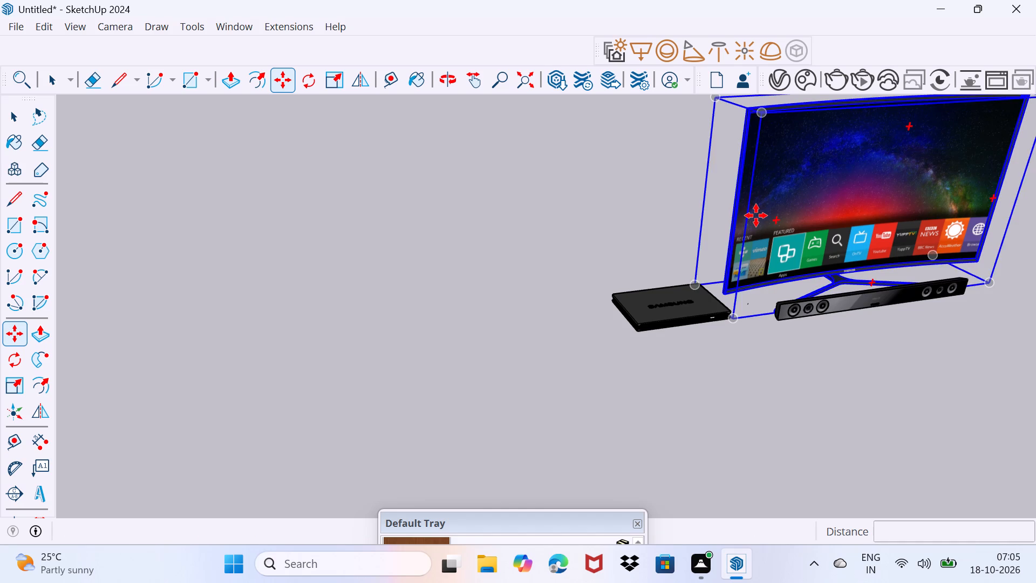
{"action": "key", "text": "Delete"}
Open the imported curved TV group, delete its screen, stand and small leftover piece, and close the group.
{"action": "scroll", "coordinate": [777, 303], "scroll_direction": "down", "scroll_amount": 3}
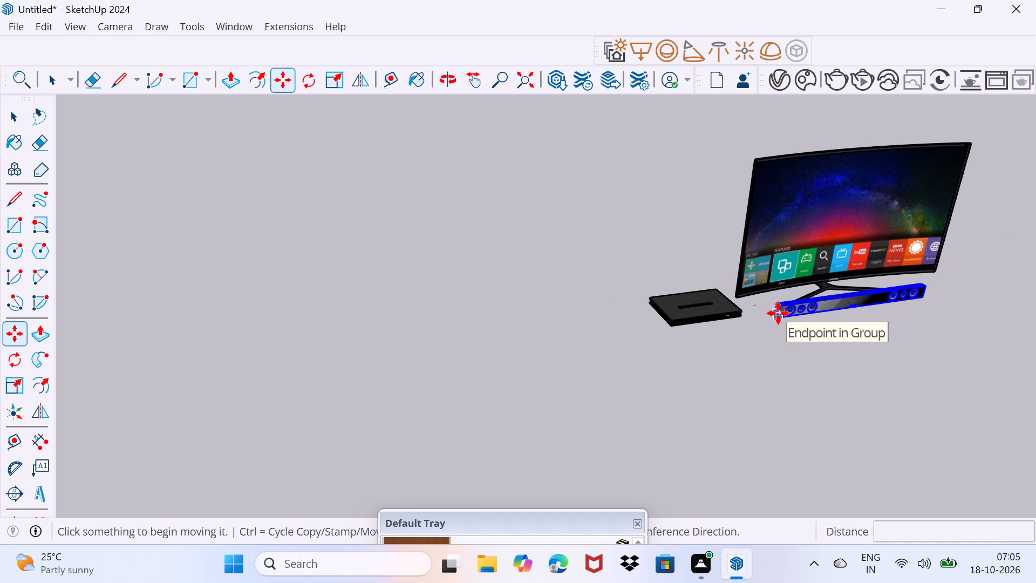
{"action": "key", "text": "ctrl+alt+space"}
{"action": "key", "text": "space"}
{"action": "double_click", "coordinate": [750, 232]}
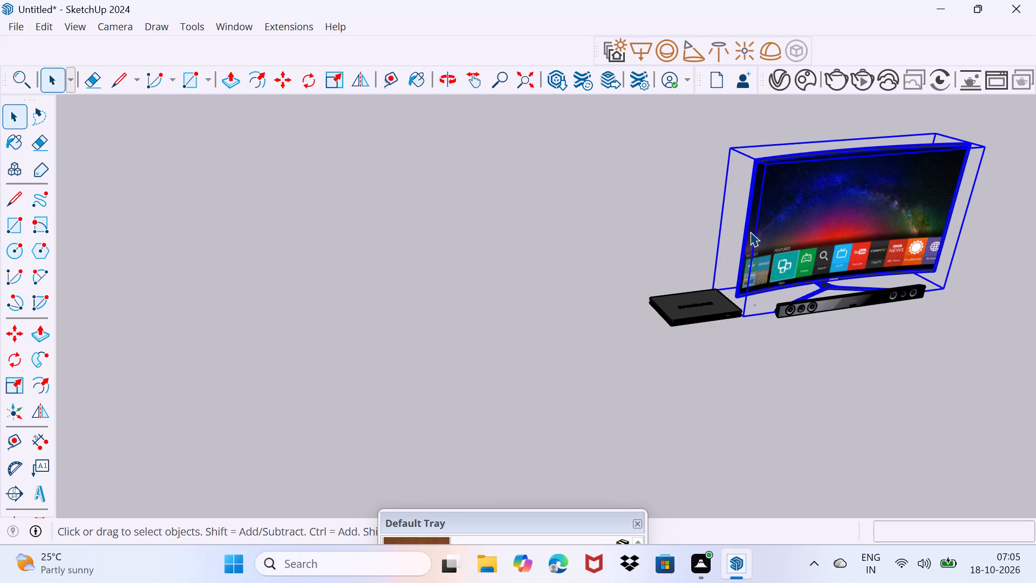
{"action": "key", "text": "Delete"}
{"action": "left_click", "coordinate": [750, 232]}
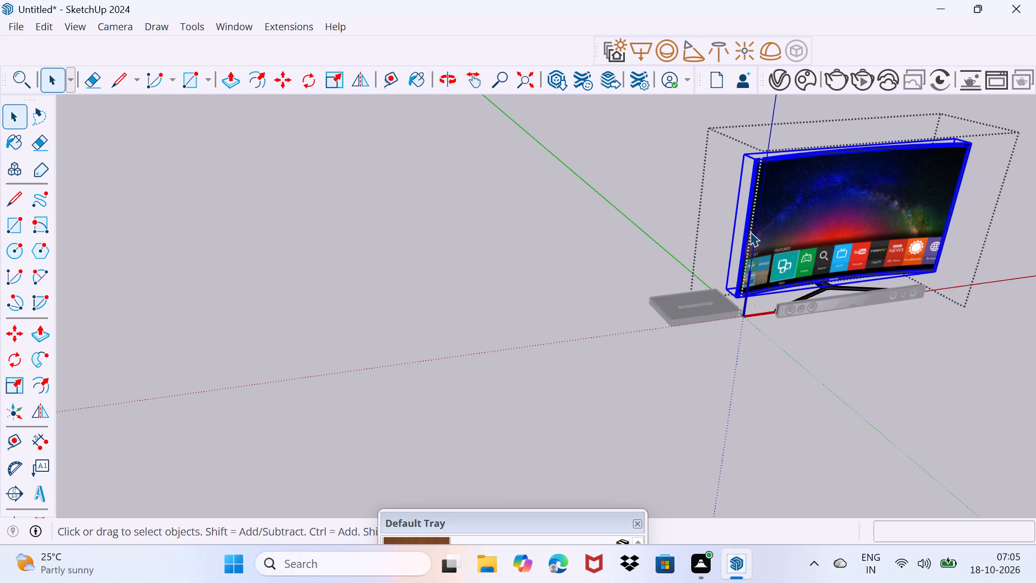
{"action": "left_click", "coordinate": [750, 232]}
{"action": "key", "text": "Delete"}
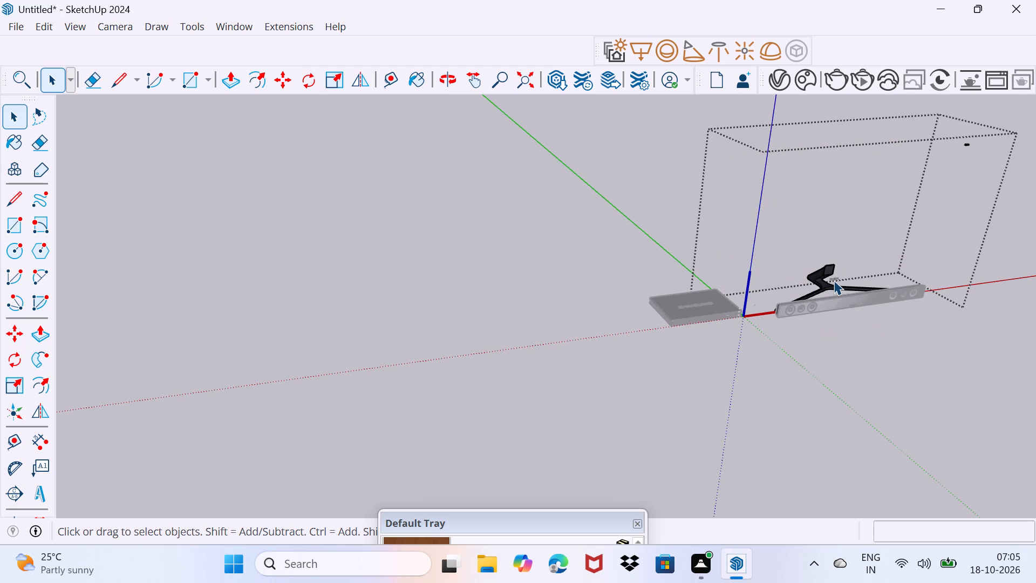
{"action": "left_click", "coordinate": [834, 280]}
{"action": "key", "text": "Delete"}
{"action": "left_click", "coordinate": [828, 275]}
{"action": "key", "text": "Delete"}
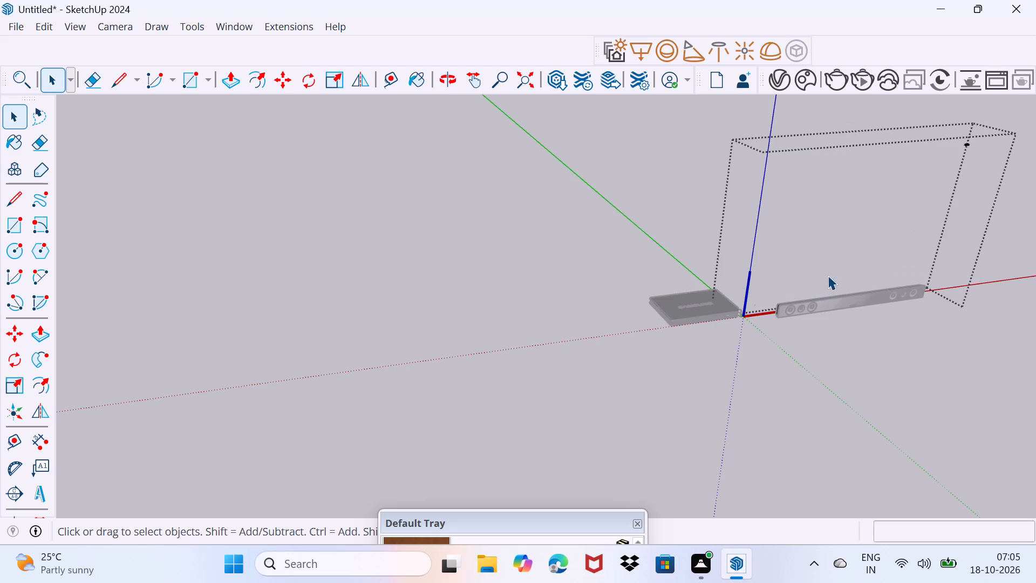
{"action": "middle_click_drag", "start_coordinate": [827, 276], "coordinate": [827, 283]}
{"action": "left_click", "coordinate": [970, 143]}
{"action": "key", "text": "Delete"}
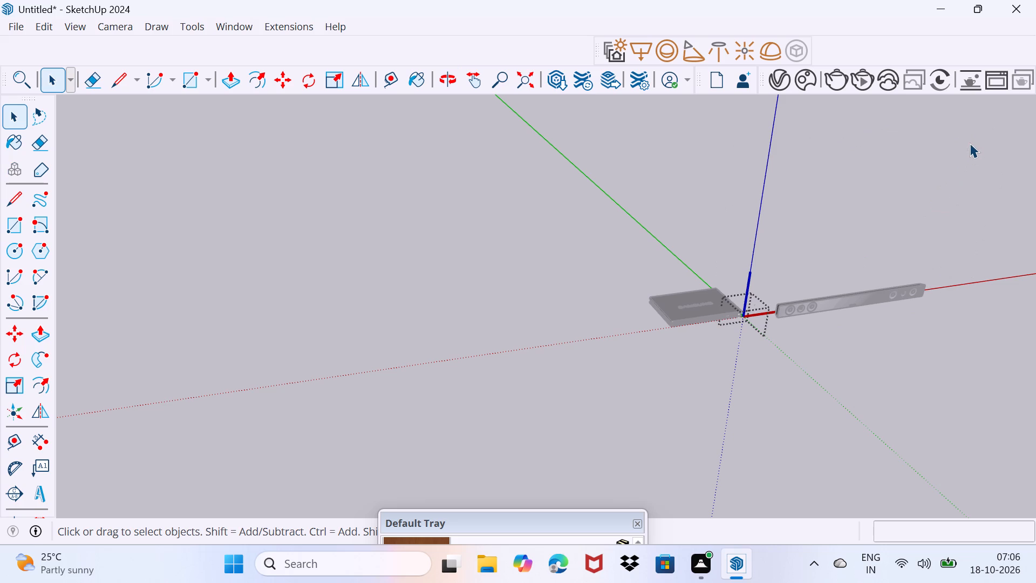
{"action": "left_click", "coordinate": [711, 440]}
{"action": "double_click", "coordinate": [714, 436]}
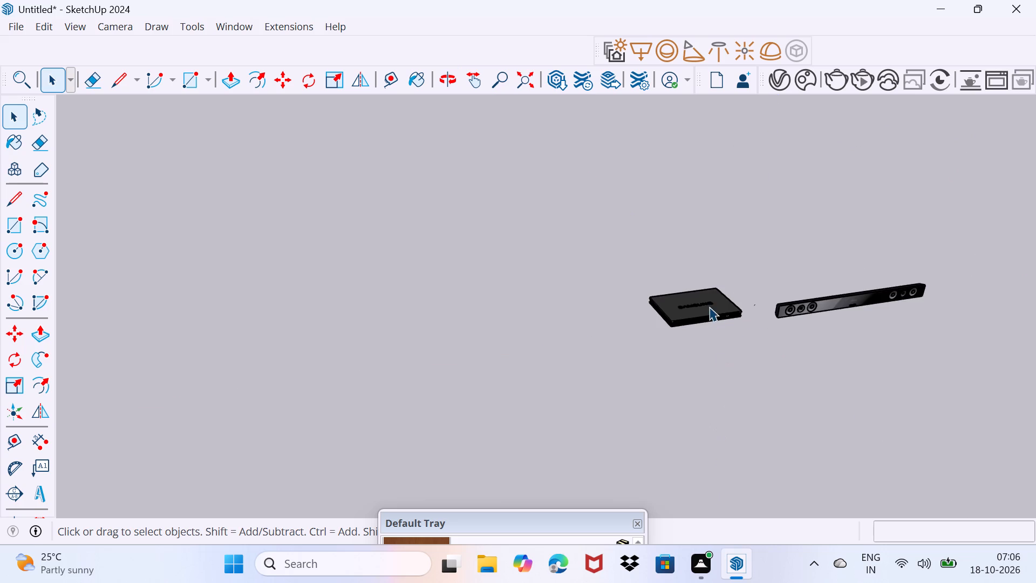
Group all the loose faces and edges of the Samsung box.
{"action": "scroll", "coordinate": [704, 309], "scroll_direction": "up", "scroll_amount": 8}
{"action": "left_click", "coordinate": [704, 323]}
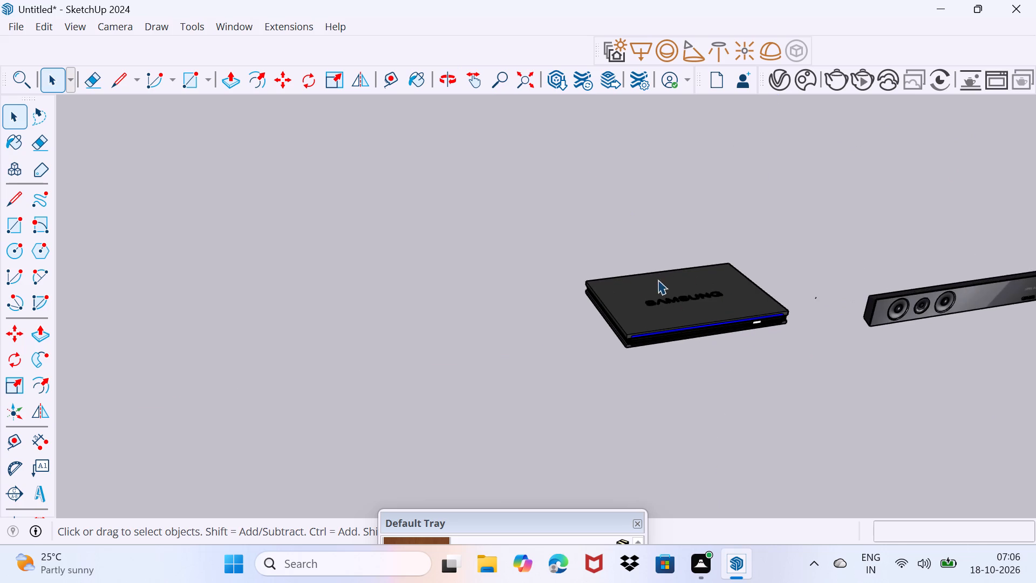
{"action": "left_click", "coordinate": [658, 279]}
{"action": "left_click_drag", "start_coordinate": [554, 221], "coordinate": [821, 435]}
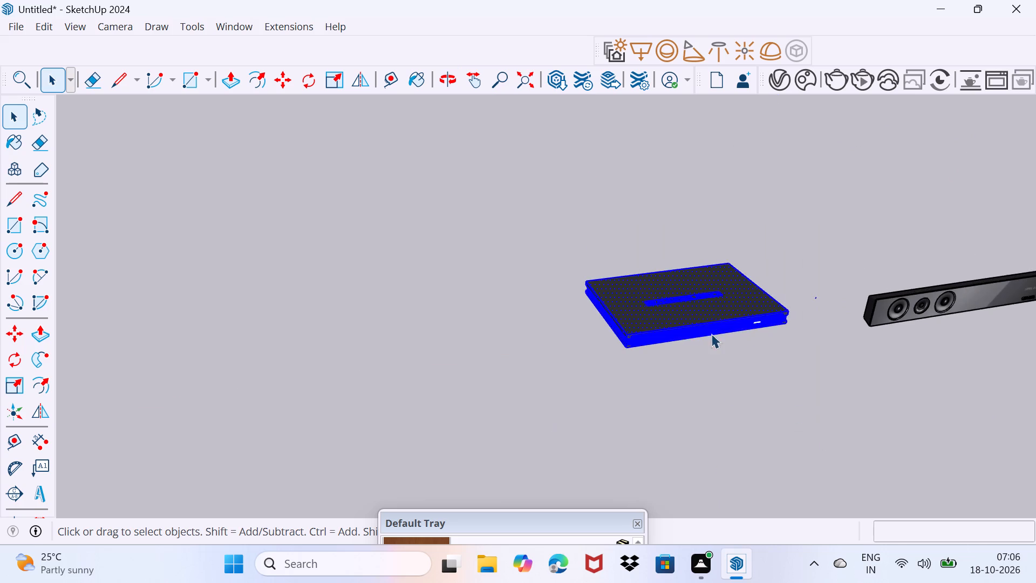
{"action": "right_click", "coordinate": [703, 323]}
{"action": "left_click", "coordinate": [744, 178]}
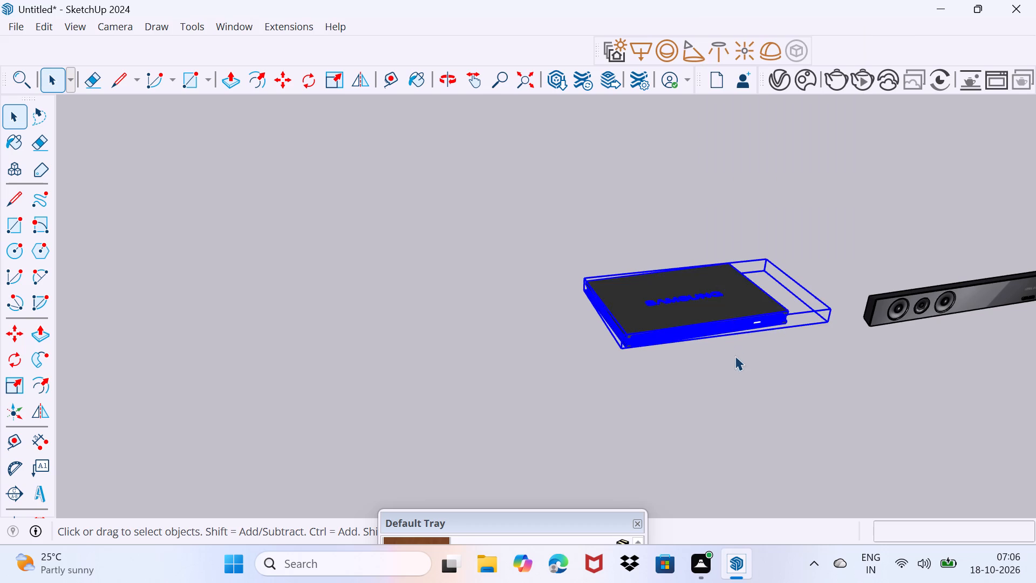
Move the Samsung box group about 20' 4" into the room, onto the open shelf beneath the low cabinet's top.
{"action": "middle_click_drag", "start_coordinate": [733, 371], "coordinate": [678, 290]}
{"action": "scroll", "coordinate": [802, 342], "scroll_direction": "up", "scroll_amount": 3}
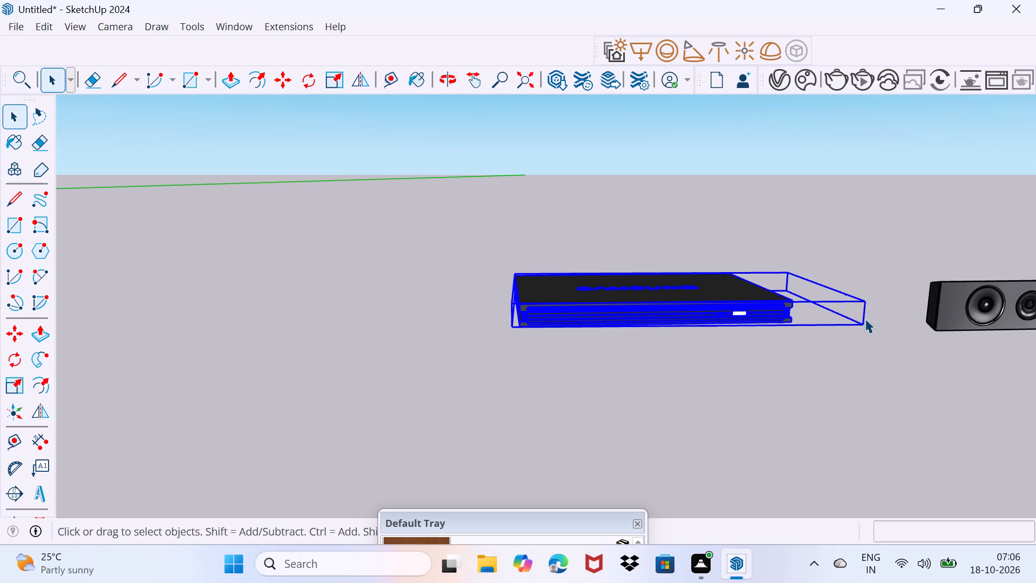
{"action": "key", "text": "m"}
{"action": "left_click", "coordinate": [858, 328]}
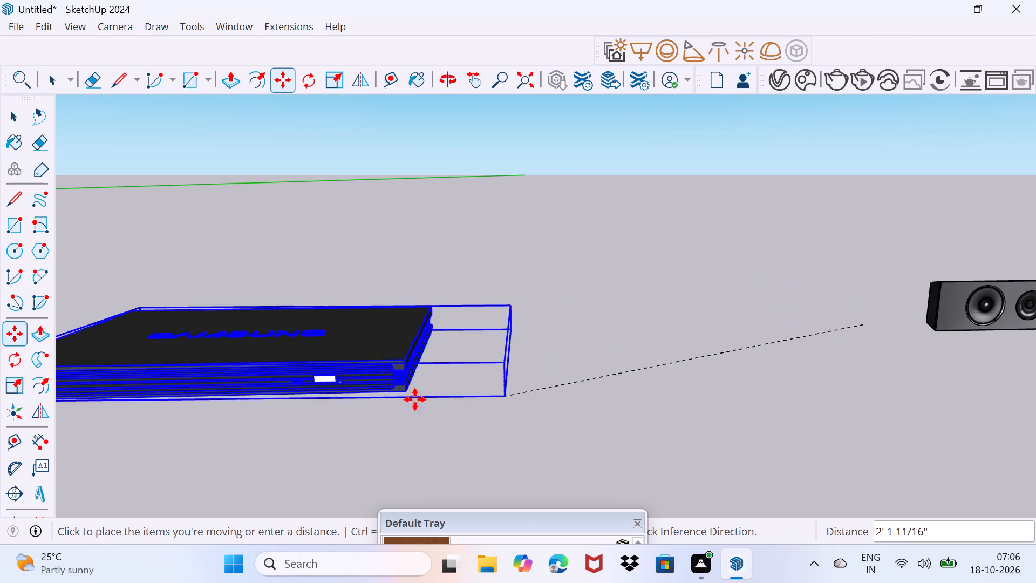
{"action": "scroll", "coordinate": [394, 399], "scroll_direction": "down", "scroll_amount": 20}
{"action": "scroll", "coordinate": [394, 399], "scroll_direction": "down", "scroll_amount": 14}
{"action": "middle_click", "coordinate": [395, 401]}
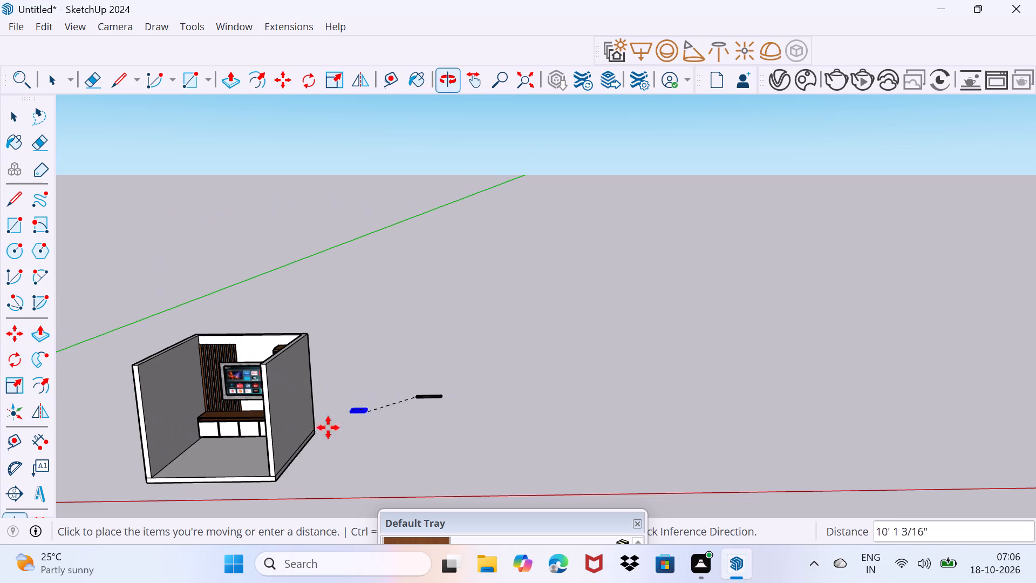
{"action": "middle_click_drag", "start_coordinate": [372, 397], "coordinate": [106, 482]}
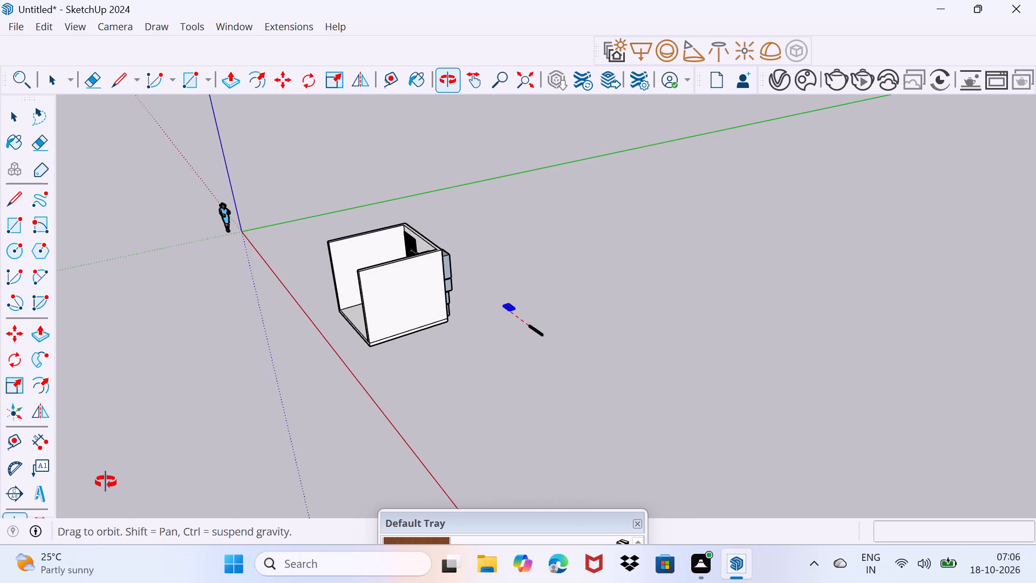
{"action": "middle_click_drag", "start_coordinate": [106, 482], "coordinate": [327, 394]}
{"action": "scroll", "coordinate": [271, 402], "scroll_direction": "down", "scroll_amount": 1}
{"action": "scroll", "coordinate": [216, 431], "scroll_direction": "up", "scroll_amount": 5}
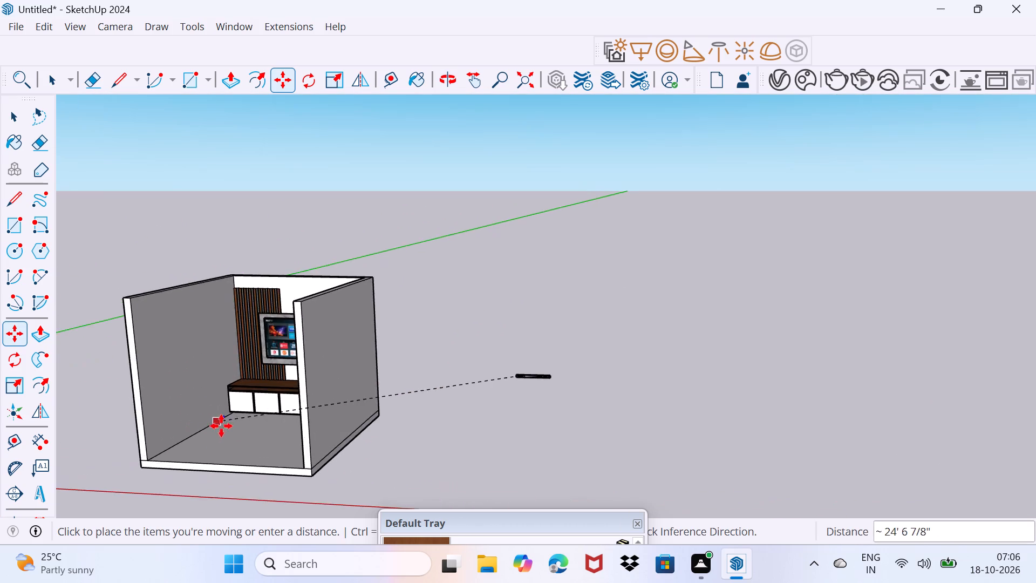
{"action": "scroll", "coordinate": [224, 419], "scroll_direction": "up", "scroll_amount": 12}
{"action": "middle_click_drag", "start_coordinate": [230, 411], "coordinate": [340, 401]}
{"action": "scroll", "coordinate": [356, 370], "scroll_direction": "up", "scroll_amount": 6}
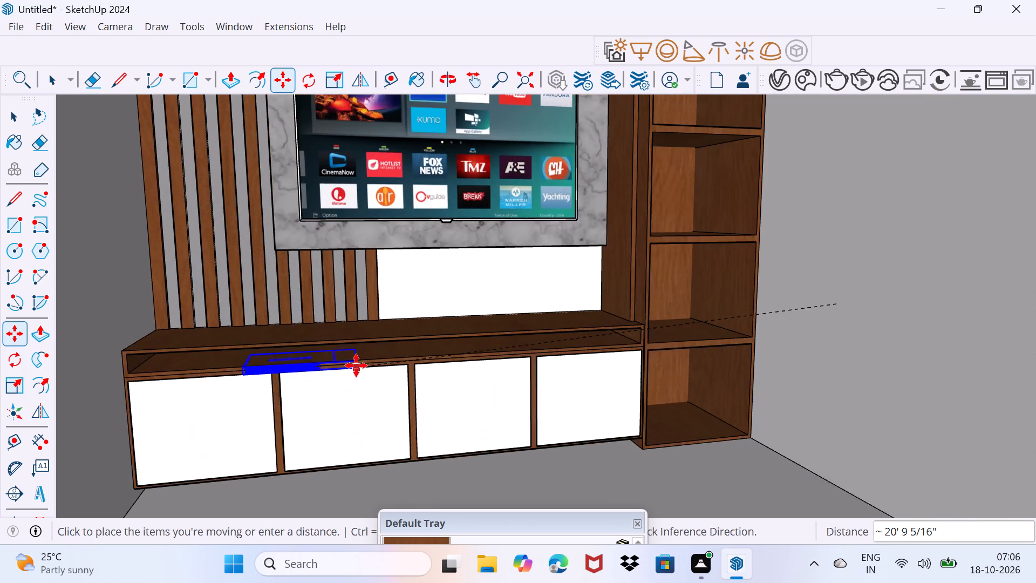
{"action": "scroll", "coordinate": [356, 365], "scroll_direction": "up", "scroll_amount": 9}
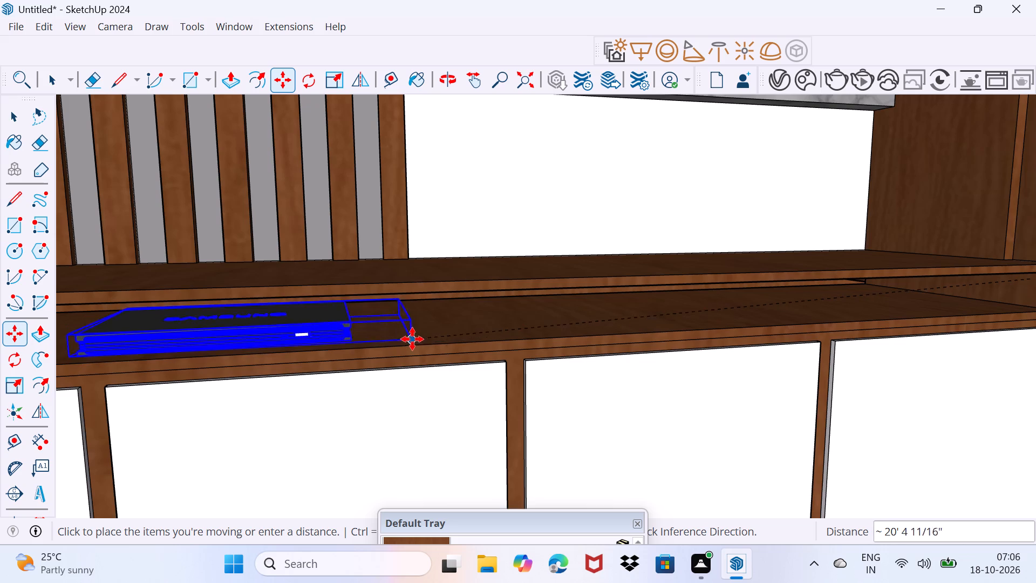
{"action": "left_click", "coordinate": [445, 340]}
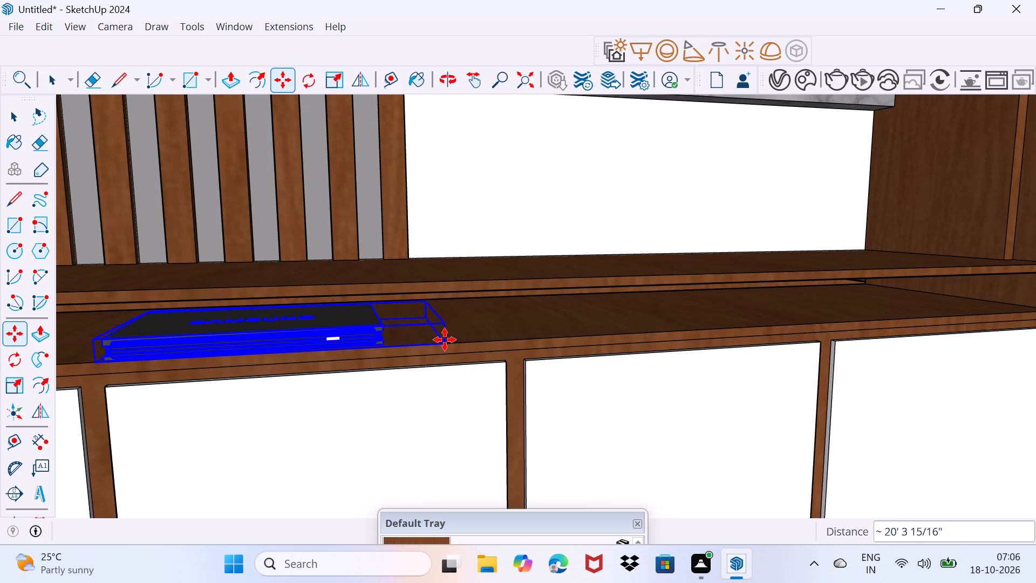
{"action": "key", "text": "space"}
{"action": "left_click_drag", "start_coordinate": [433, 375], "coordinate": [438, 336]}
Push the uppermost box projecting from the outside of the room's back wall inward by 1' 4 11/16".
{"action": "scroll", "coordinate": [425, 316], "scroll_direction": "down", "scroll_amount": 13}
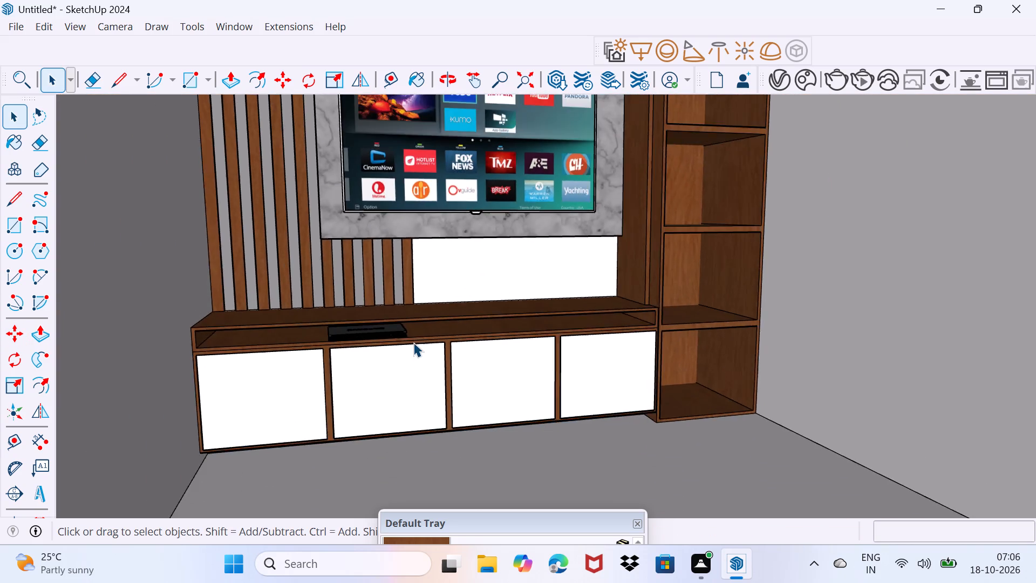
{"action": "scroll", "coordinate": [413, 342], "scroll_direction": "down", "scroll_amount": 11}
{"action": "middle_click_drag", "start_coordinate": [615, 342], "coordinate": [0, 361]}
{"action": "scroll", "coordinate": [0, 361], "scroll_direction": "down", "scroll_amount": 1}
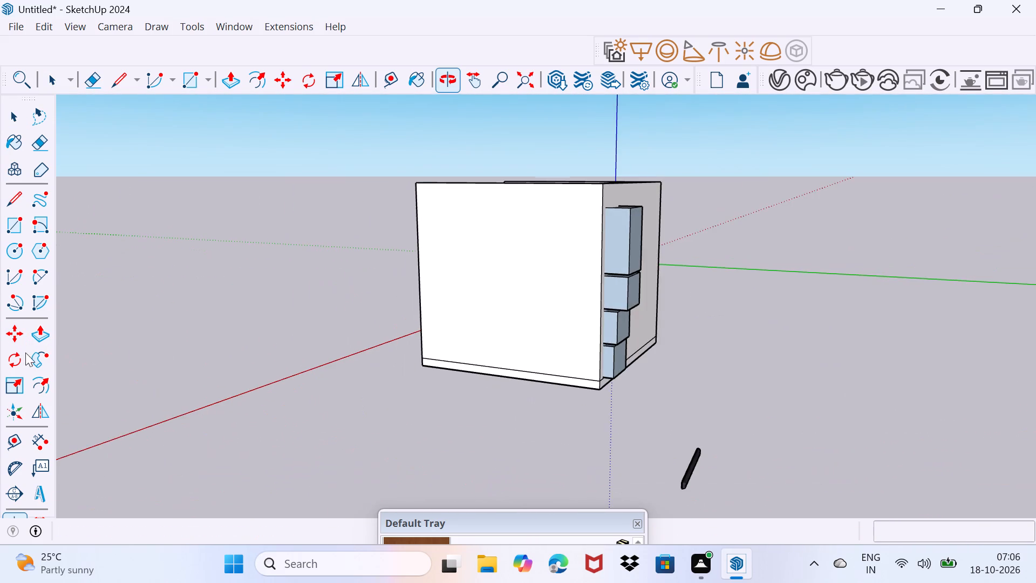
{"action": "middle_click_drag", "start_coordinate": [745, 330], "coordinate": [561, 368]}
{"action": "left_click", "coordinate": [564, 283]}
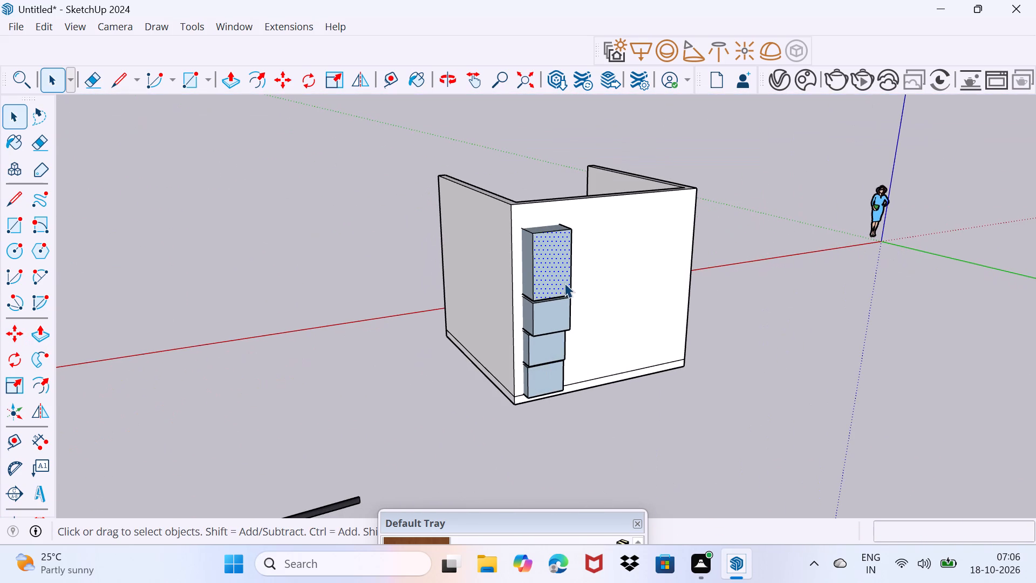
{"action": "key", "text": "p"}
{"action": "left_click", "coordinate": [564, 283]}
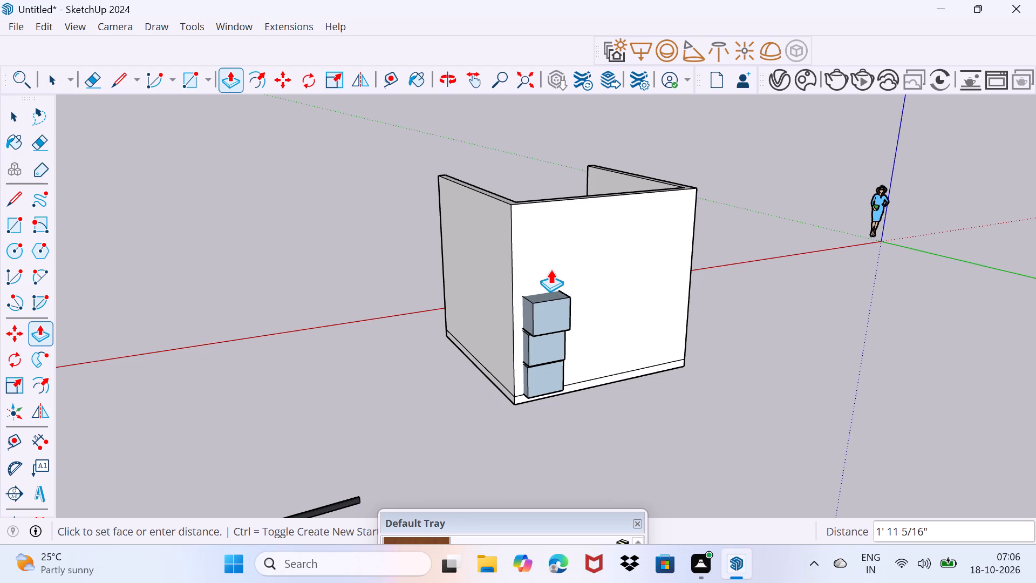
{"action": "left_click", "coordinate": [553, 269]}
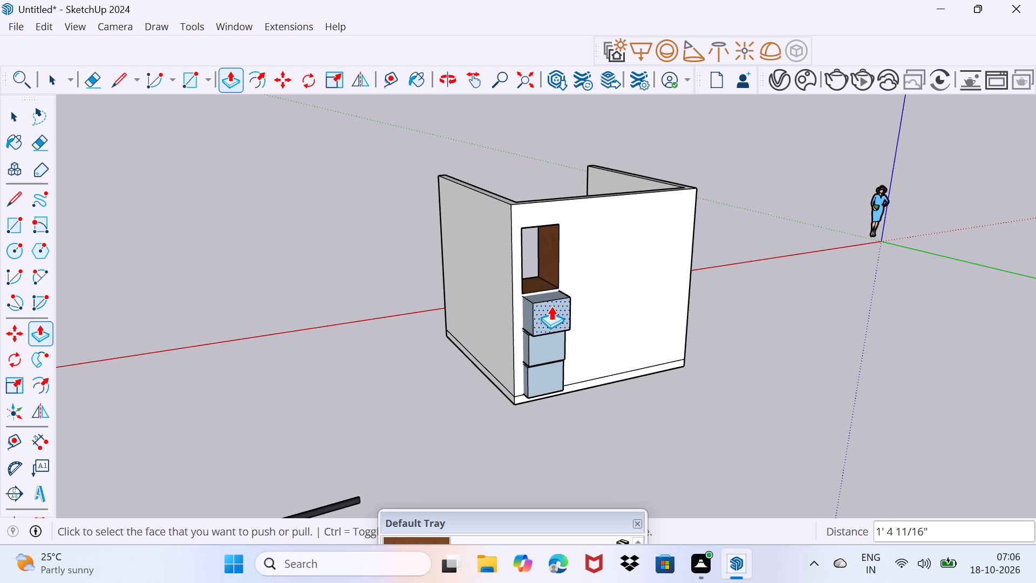
Push the three lower projecting boxes inward by 1' 2 13/16", 1' 5 13/16" and 1' 4" from top to bottom, and the upper one another 4 1/4".
{"action": "left_click", "coordinate": [551, 306]}
{"action": "left_click", "coordinate": [537, 303]}
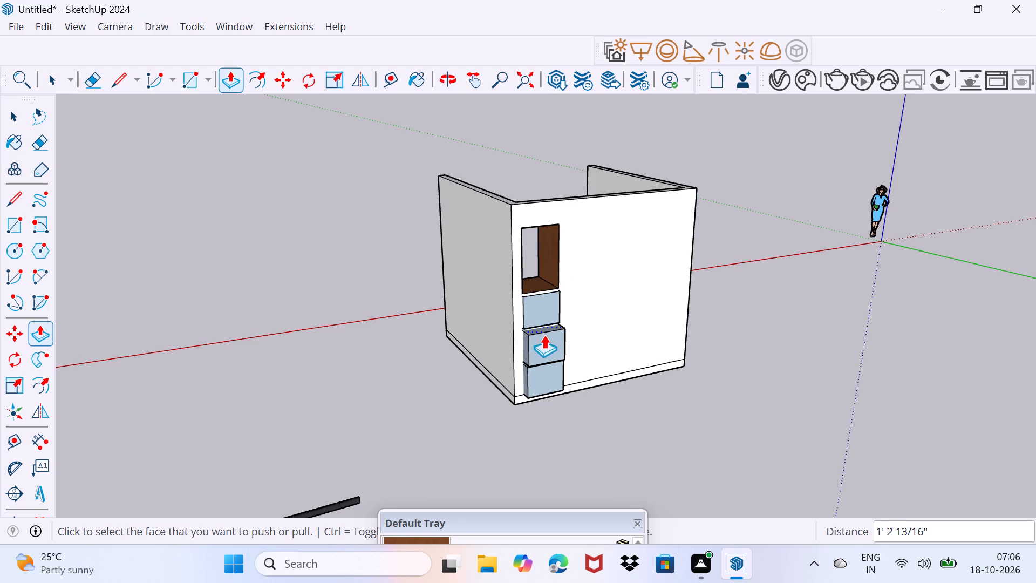
{"action": "left_click", "coordinate": [546, 347]}
{"action": "left_click", "coordinate": [534, 338]}
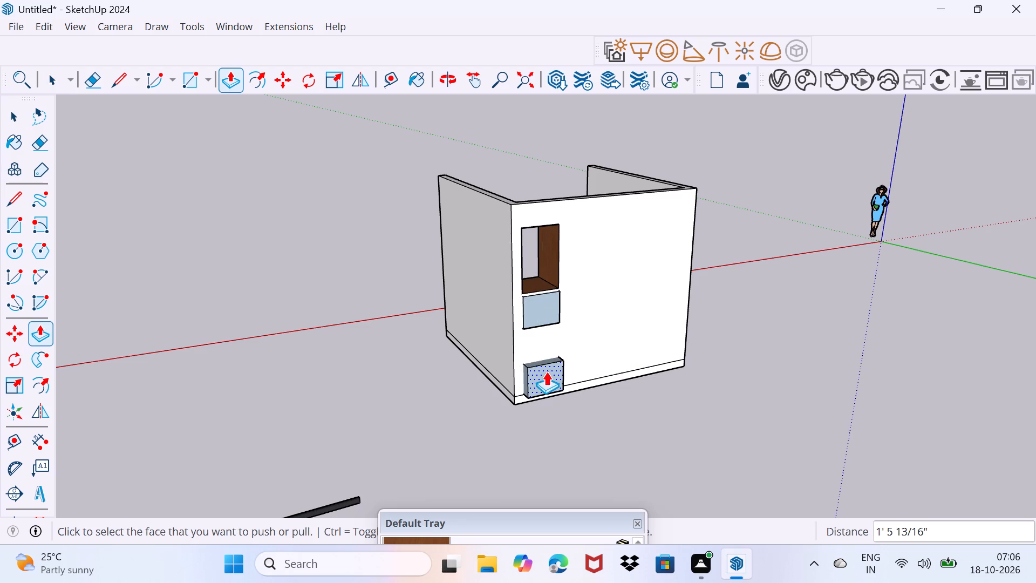
{"action": "left_click", "coordinate": [546, 371]}
{"action": "left_click", "coordinate": [536, 363]}
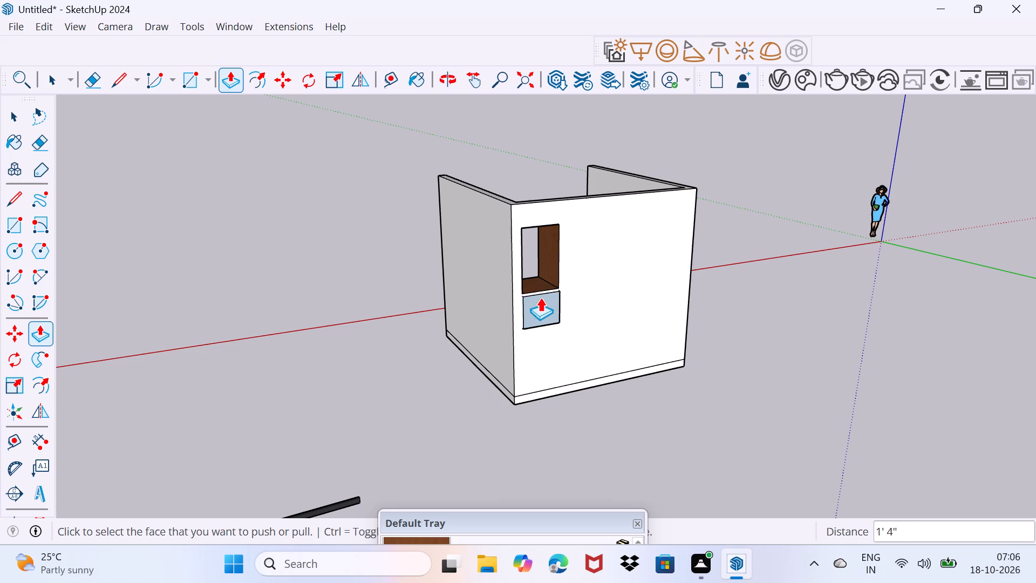
{"action": "left_click", "coordinate": [539, 300]}
{"action": "left_click", "coordinate": [536, 300]}
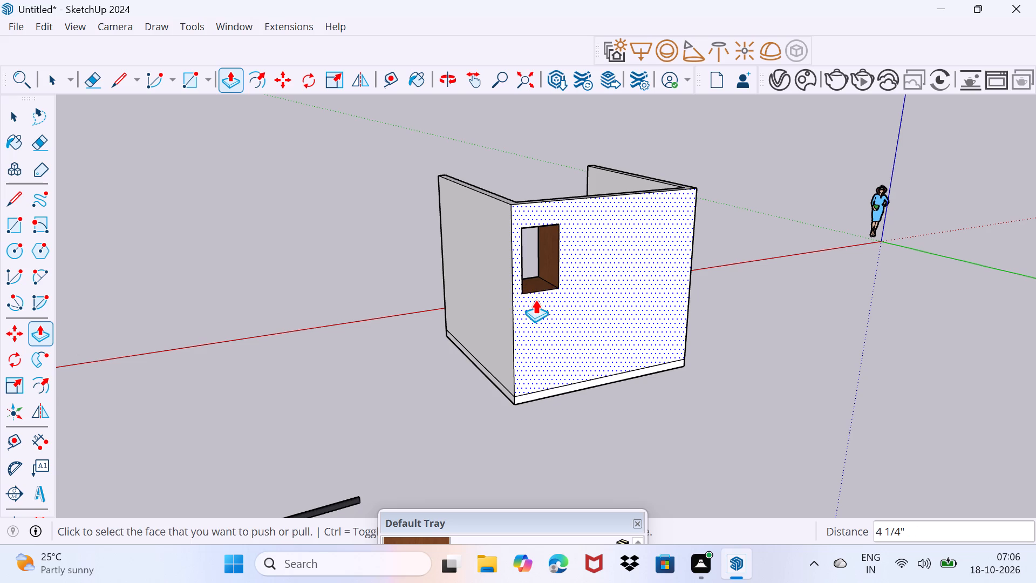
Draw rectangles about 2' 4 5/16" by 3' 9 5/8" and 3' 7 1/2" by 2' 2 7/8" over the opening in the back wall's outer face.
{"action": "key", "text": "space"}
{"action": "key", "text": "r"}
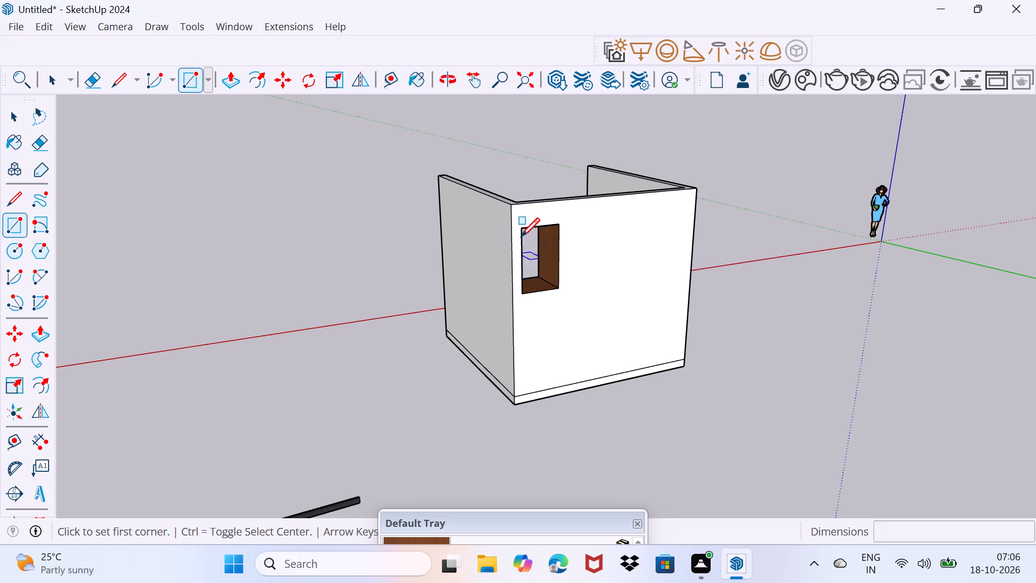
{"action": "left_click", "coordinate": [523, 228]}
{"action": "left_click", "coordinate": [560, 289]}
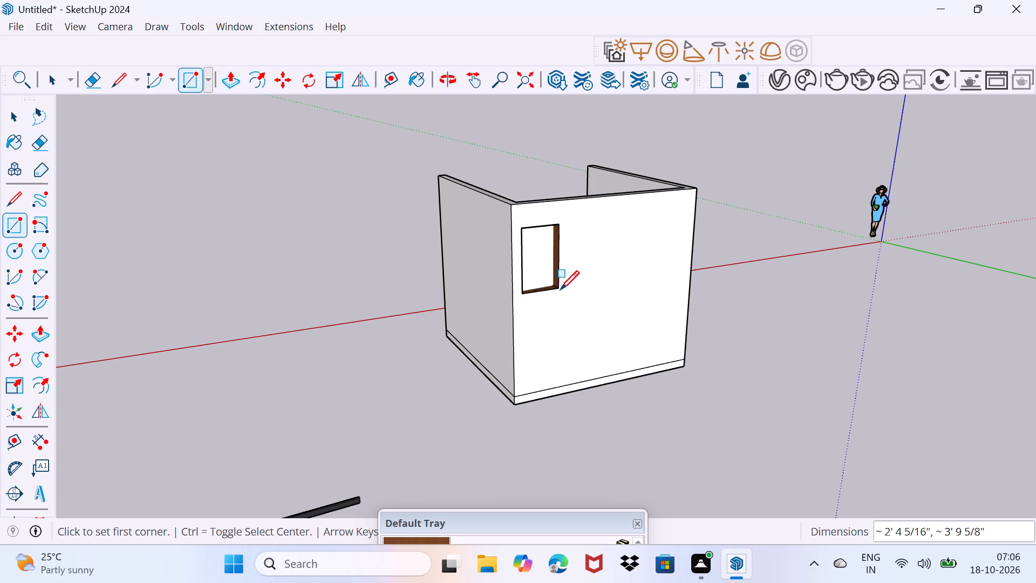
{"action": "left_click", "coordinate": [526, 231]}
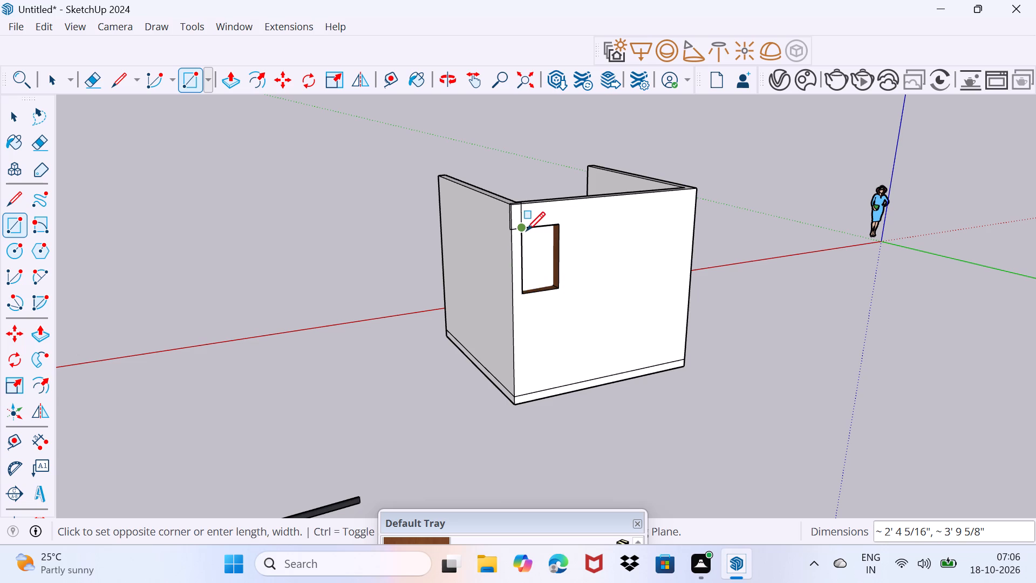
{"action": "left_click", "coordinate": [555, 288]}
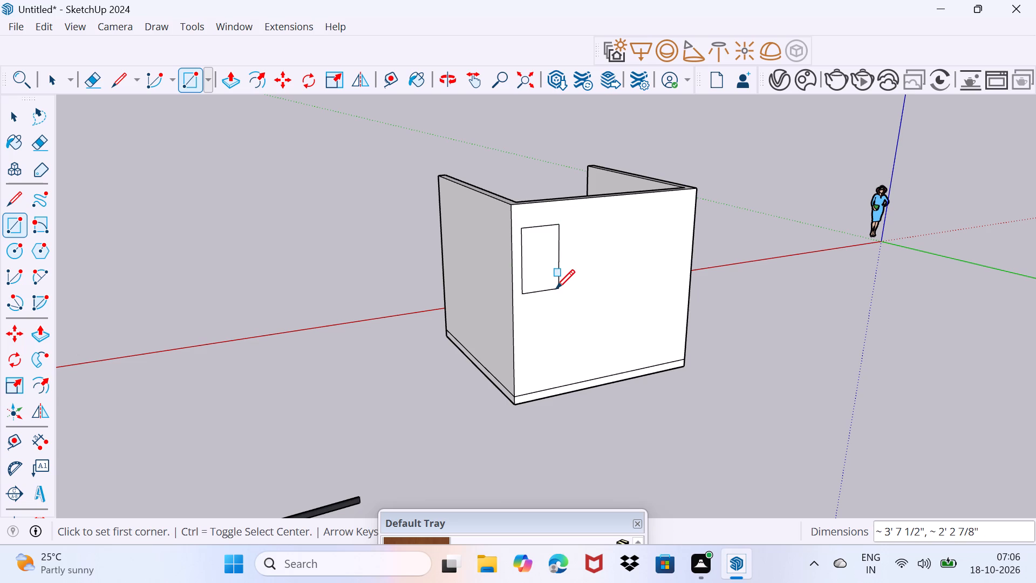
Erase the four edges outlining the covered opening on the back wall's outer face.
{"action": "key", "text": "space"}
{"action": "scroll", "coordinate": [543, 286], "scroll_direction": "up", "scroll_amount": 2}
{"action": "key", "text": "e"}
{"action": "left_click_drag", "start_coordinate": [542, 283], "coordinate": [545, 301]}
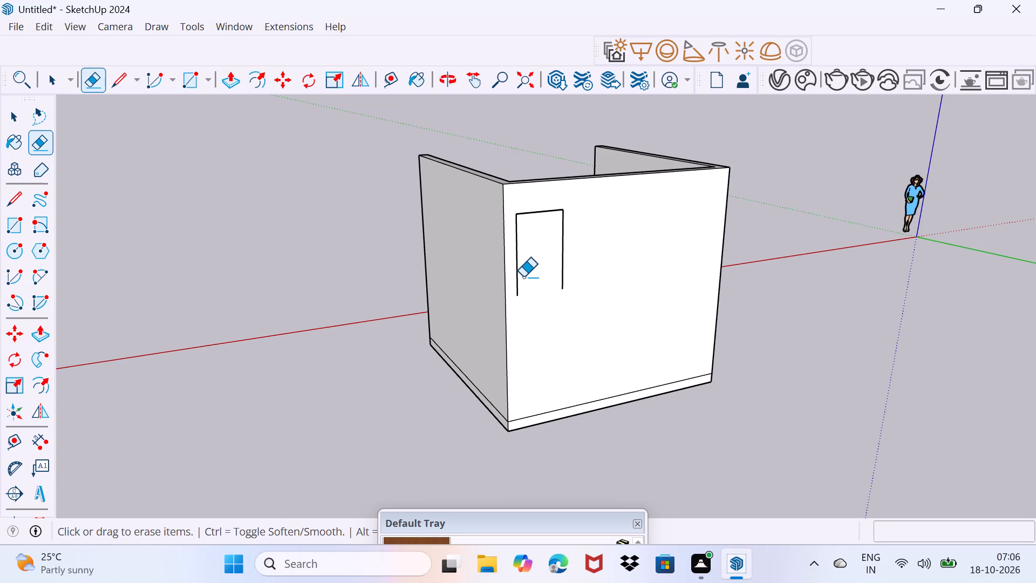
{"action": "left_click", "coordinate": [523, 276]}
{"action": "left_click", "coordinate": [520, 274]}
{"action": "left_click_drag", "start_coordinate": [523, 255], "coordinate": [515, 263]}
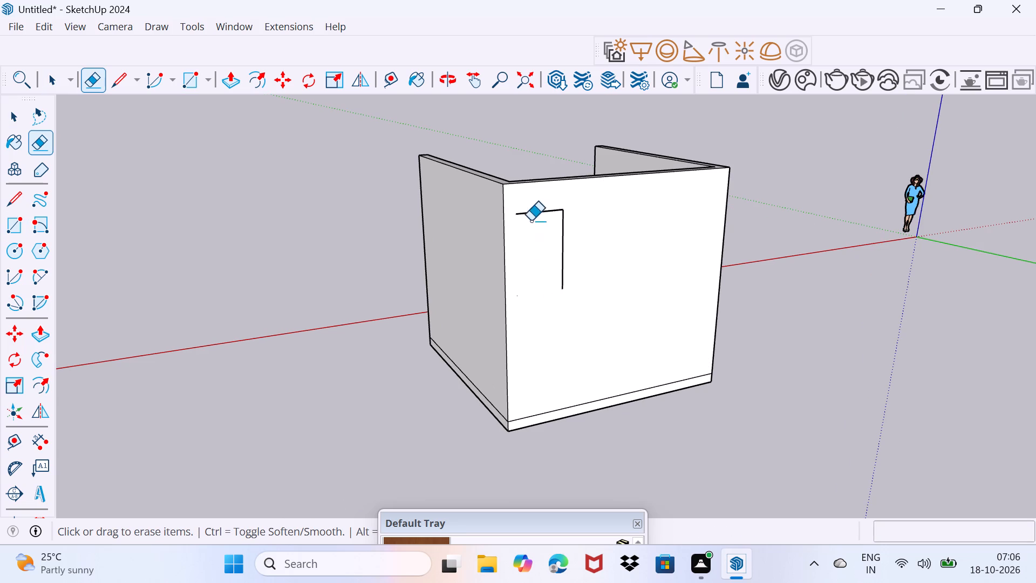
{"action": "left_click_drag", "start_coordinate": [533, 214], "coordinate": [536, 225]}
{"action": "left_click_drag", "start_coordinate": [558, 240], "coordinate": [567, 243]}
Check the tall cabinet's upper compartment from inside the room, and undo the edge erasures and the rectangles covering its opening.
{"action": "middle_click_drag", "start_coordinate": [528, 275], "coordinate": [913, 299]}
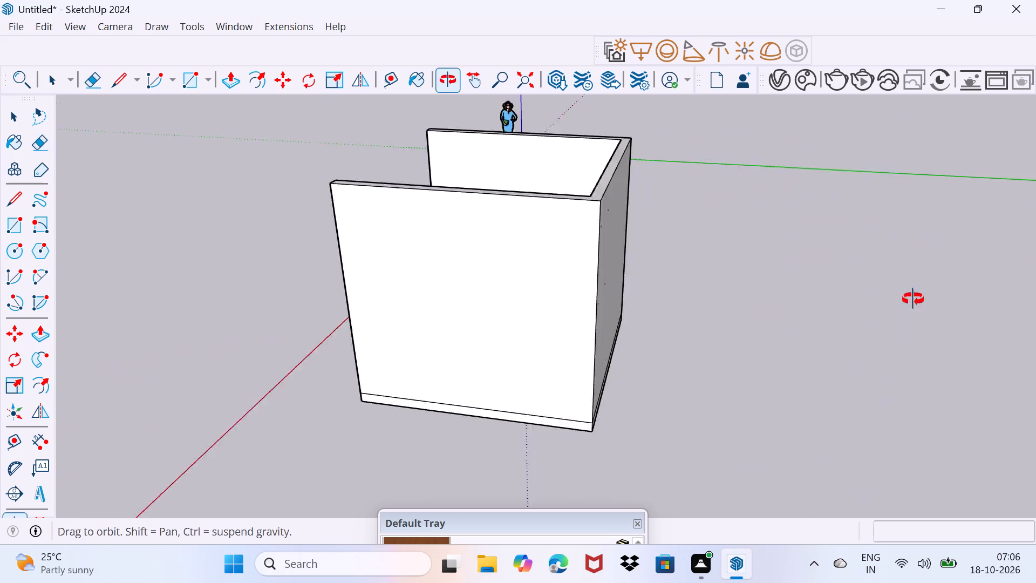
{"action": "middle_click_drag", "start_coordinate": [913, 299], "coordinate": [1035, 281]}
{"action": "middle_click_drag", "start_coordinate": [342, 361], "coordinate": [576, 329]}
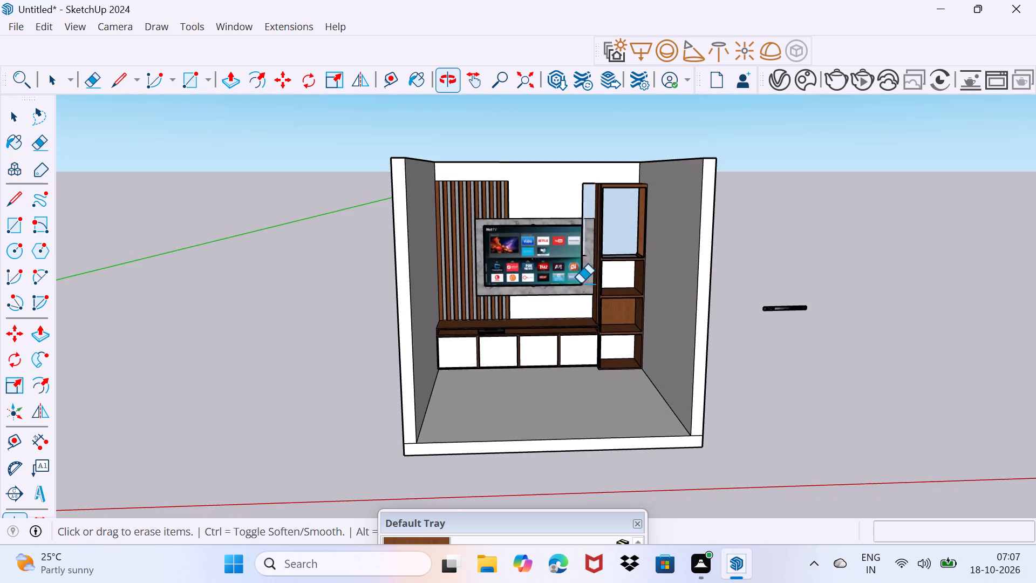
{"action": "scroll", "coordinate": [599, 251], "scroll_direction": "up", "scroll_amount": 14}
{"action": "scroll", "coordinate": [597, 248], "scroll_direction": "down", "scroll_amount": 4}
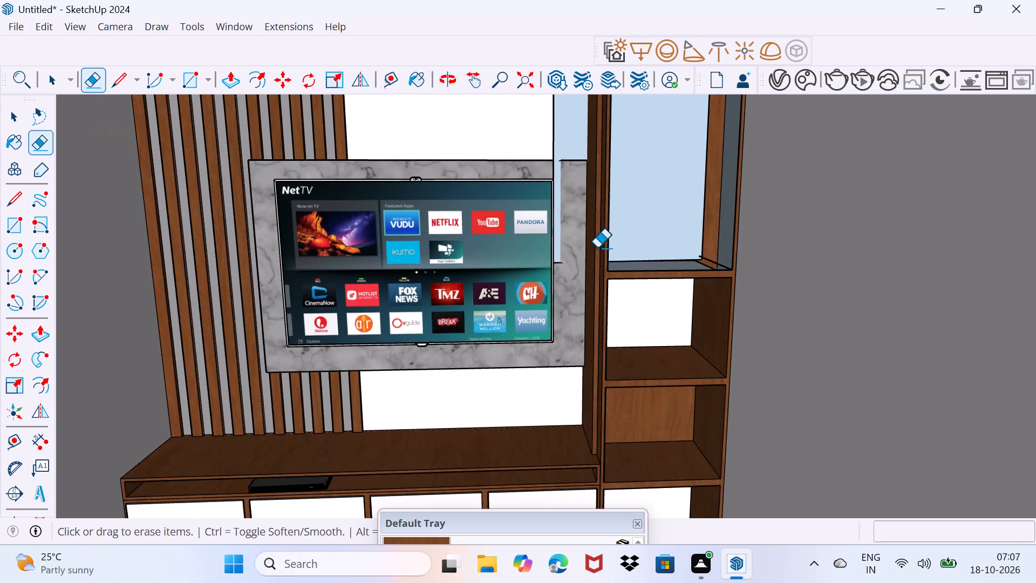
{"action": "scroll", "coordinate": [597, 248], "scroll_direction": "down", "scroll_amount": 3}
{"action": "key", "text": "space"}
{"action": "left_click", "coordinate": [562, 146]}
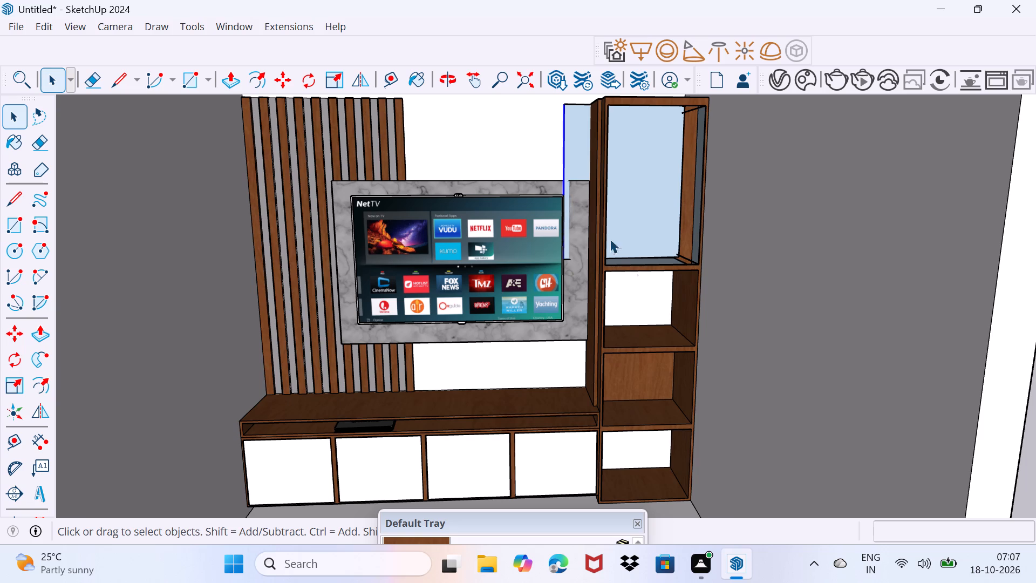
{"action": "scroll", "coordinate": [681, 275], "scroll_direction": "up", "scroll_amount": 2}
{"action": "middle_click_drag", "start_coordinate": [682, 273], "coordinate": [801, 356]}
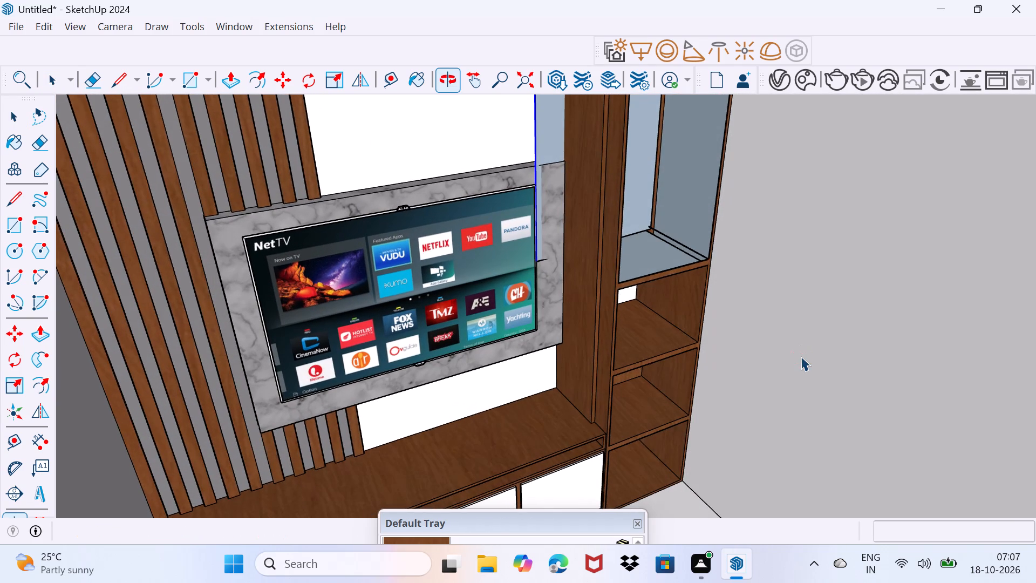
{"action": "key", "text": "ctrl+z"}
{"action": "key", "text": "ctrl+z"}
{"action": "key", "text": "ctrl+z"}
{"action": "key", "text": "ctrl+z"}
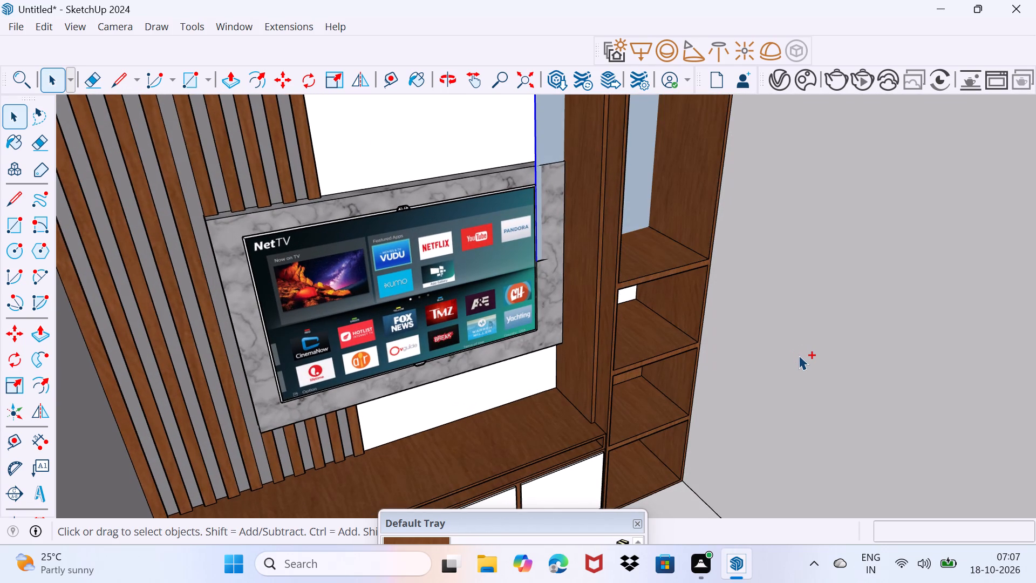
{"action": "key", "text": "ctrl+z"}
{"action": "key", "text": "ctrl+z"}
Cover the opening in the back wall's outer face with a rectangle about 2' 2 7/8" by 3' 7 1/2".
{"action": "middle_click_drag", "start_coordinate": [795, 352], "coordinate": [590, 386]}
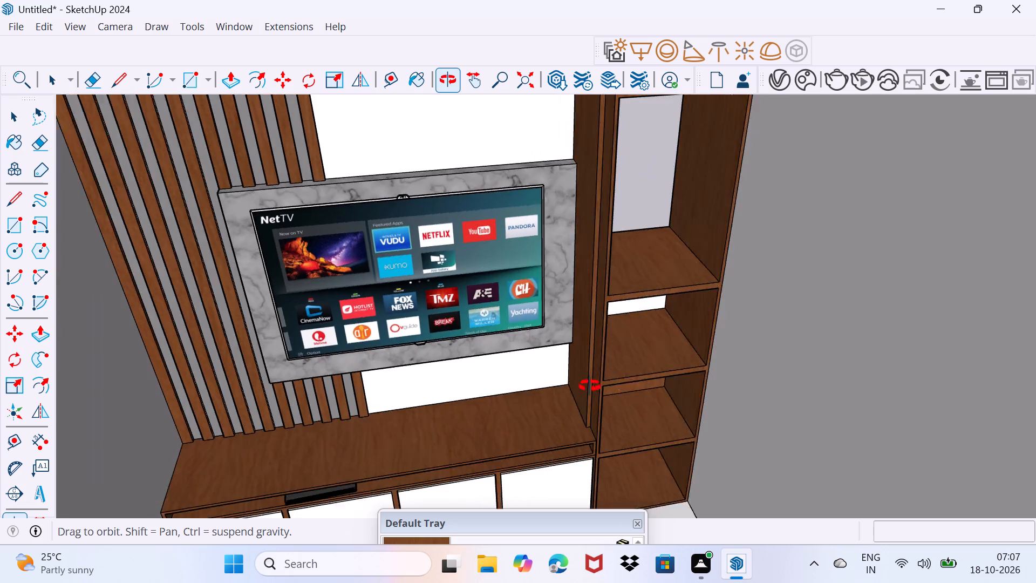
{"action": "middle_click_drag", "start_coordinate": [590, 386], "coordinate": [0, 395]}
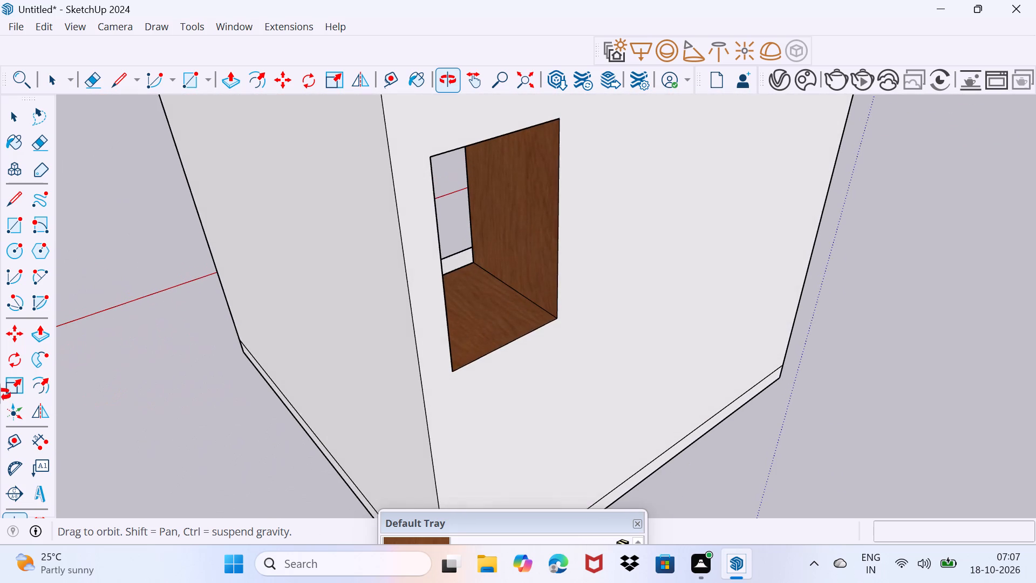
{"action": "middle_click_drag", "start_coordinate": [0, 395], "coordinate": [1, 395]}
{"action": "key", "text": "r"}
{"action": "left_click", "coordinate": [427, 155]}
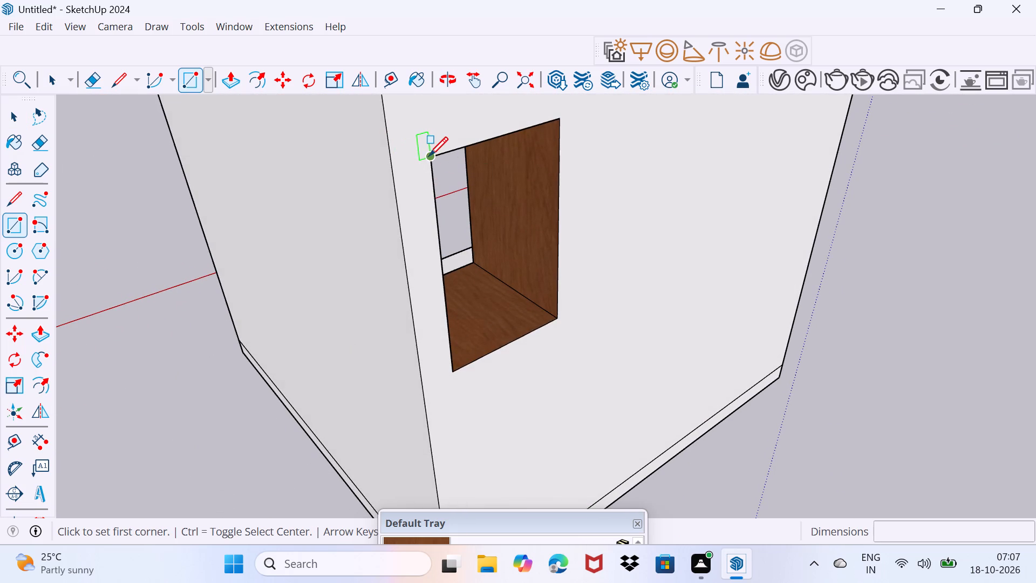
{"action": "left_click", "coordinate": [553, 326]}
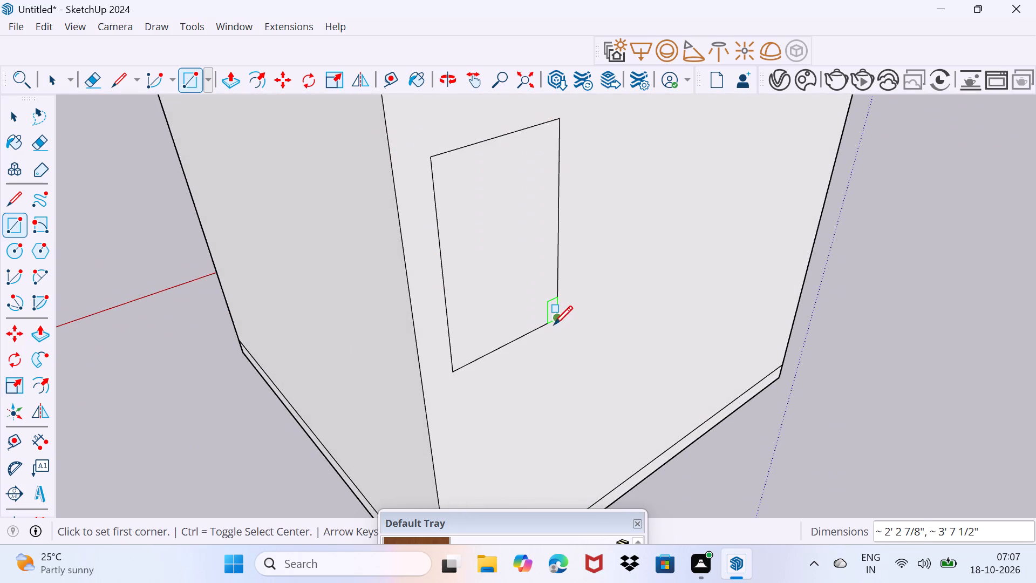
Paint the back face of the tall cabinet's uppermost compartment with the brown wood material.
{"action": "middle_click_drag", "start_coordinate": [359, 322], "coordinate": [925, 309]}
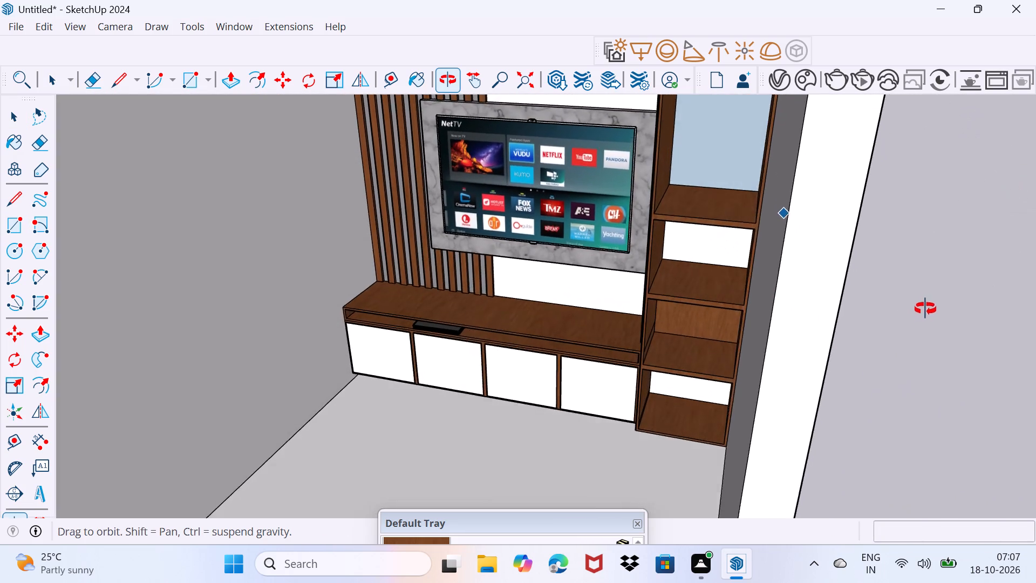
{"action": "middle_click_drag", "start_coordinate": [925, 309], "coordinate": [944, 292]}
{"action": "scroll", "coordinate": [790, 337], "scroll_direction": "down", "scroll_amount": 4}
{"action": "key", "text": "space"}
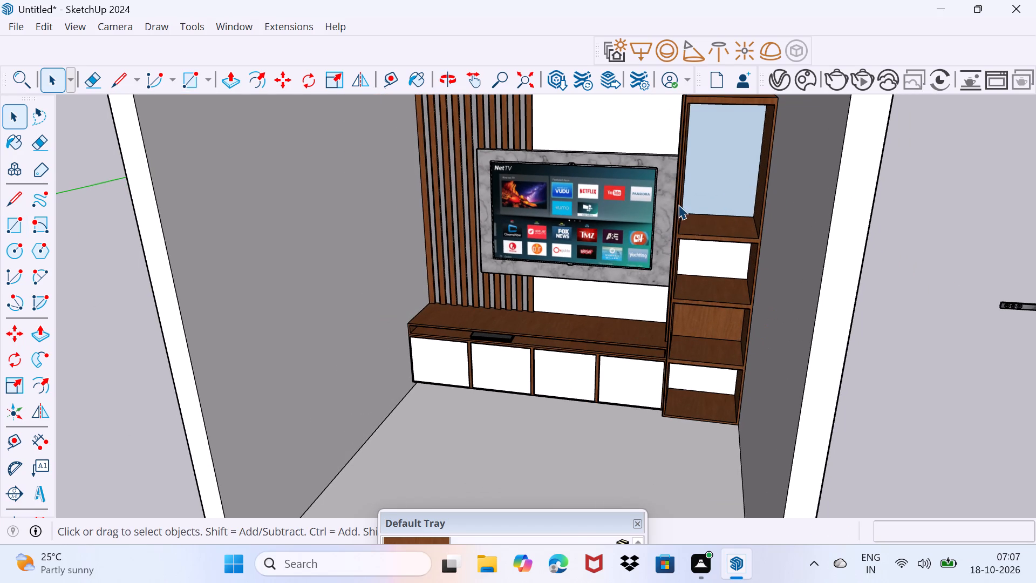
{"action": "left_click_drag", "start_coordinate": [557, 516], "coordinate": [624, 460]}
{"action": "left_click", "coordinate": [488, 497]}
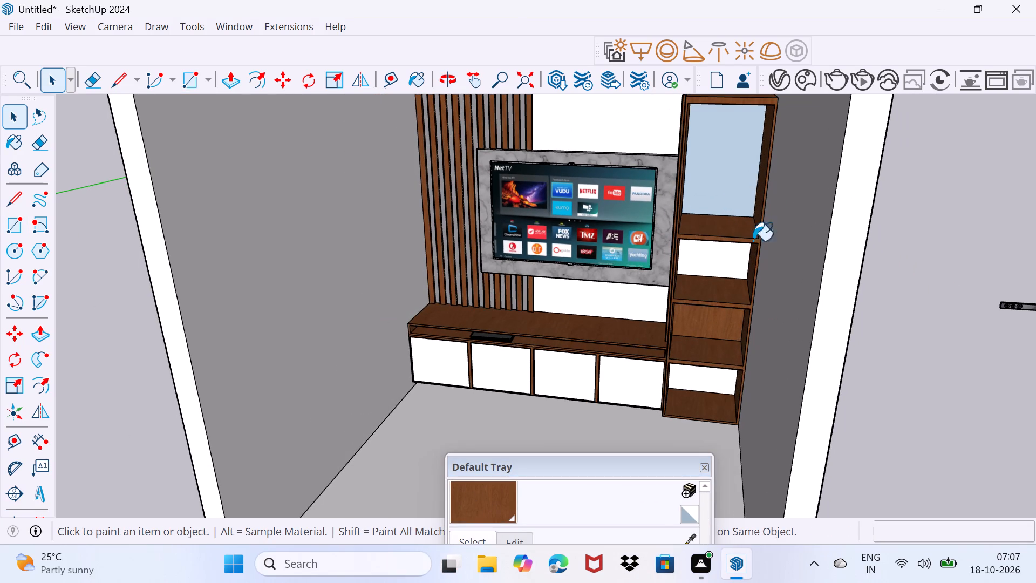
{"action": "left_click", "coordinate": [726, 159]}
{"action": "key", "text": "space"}
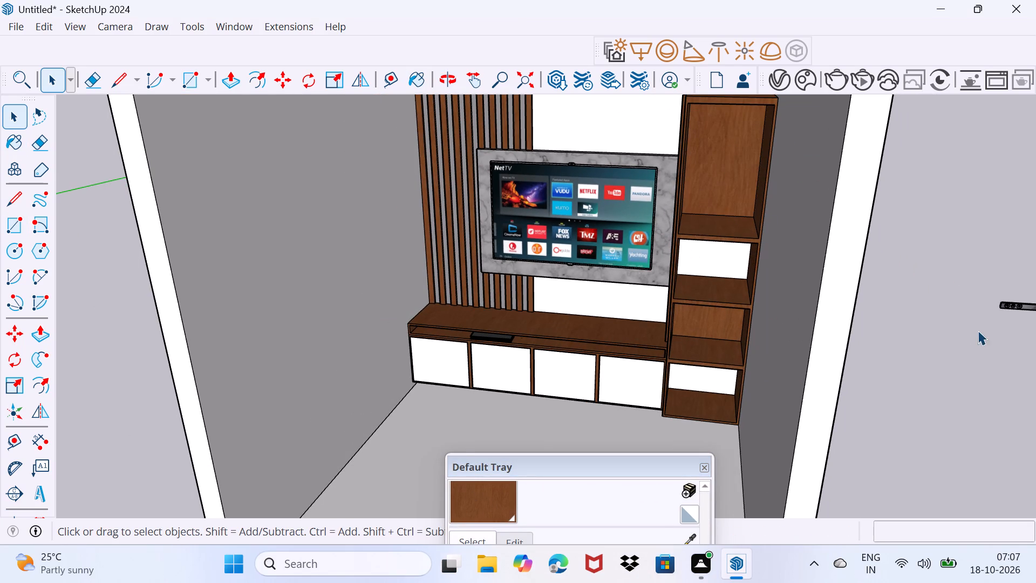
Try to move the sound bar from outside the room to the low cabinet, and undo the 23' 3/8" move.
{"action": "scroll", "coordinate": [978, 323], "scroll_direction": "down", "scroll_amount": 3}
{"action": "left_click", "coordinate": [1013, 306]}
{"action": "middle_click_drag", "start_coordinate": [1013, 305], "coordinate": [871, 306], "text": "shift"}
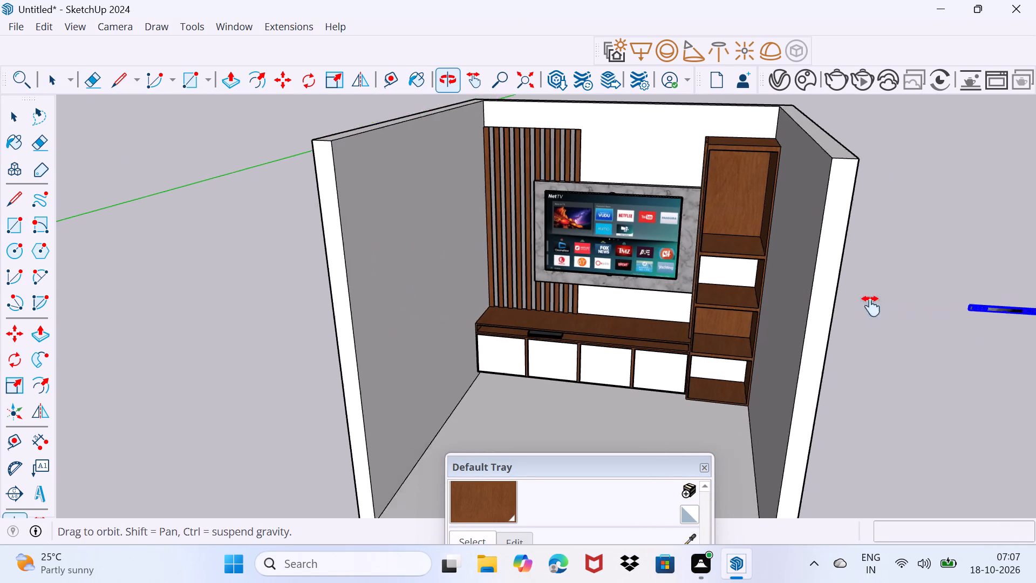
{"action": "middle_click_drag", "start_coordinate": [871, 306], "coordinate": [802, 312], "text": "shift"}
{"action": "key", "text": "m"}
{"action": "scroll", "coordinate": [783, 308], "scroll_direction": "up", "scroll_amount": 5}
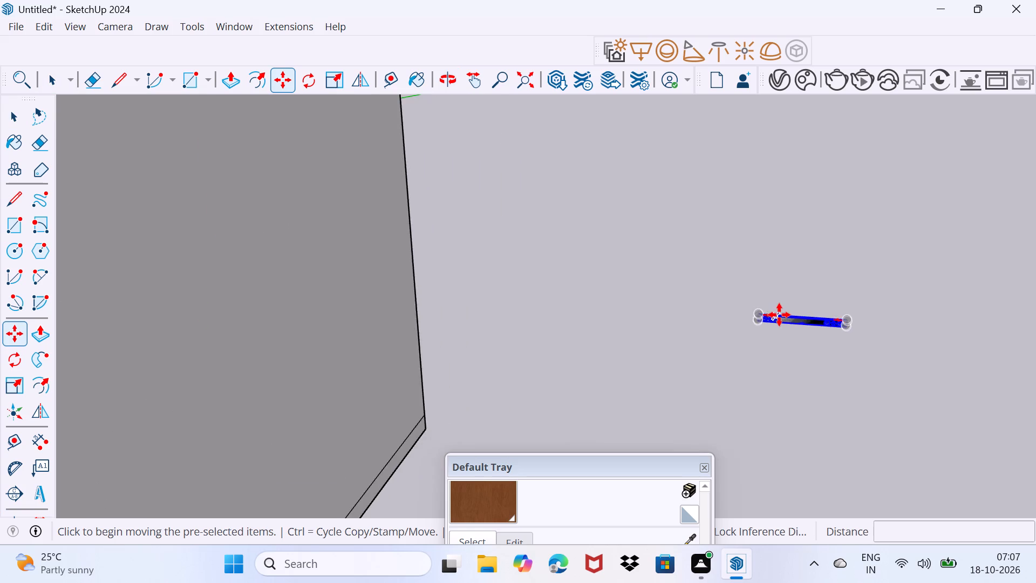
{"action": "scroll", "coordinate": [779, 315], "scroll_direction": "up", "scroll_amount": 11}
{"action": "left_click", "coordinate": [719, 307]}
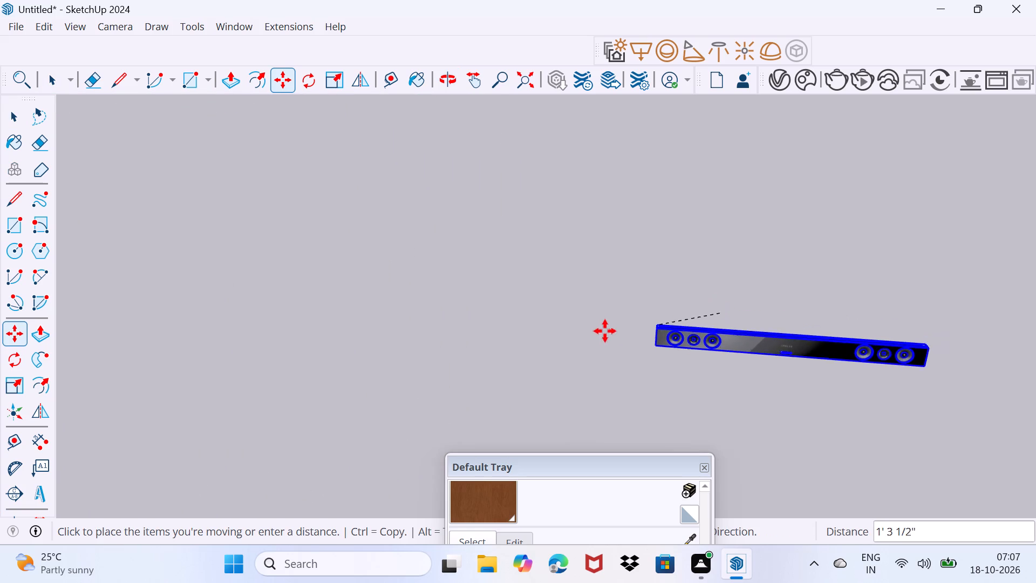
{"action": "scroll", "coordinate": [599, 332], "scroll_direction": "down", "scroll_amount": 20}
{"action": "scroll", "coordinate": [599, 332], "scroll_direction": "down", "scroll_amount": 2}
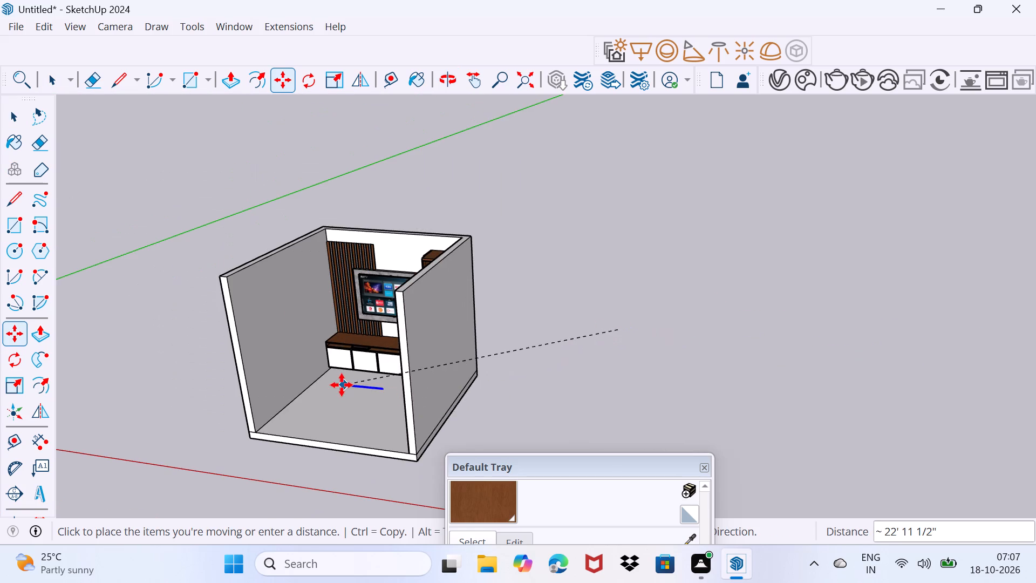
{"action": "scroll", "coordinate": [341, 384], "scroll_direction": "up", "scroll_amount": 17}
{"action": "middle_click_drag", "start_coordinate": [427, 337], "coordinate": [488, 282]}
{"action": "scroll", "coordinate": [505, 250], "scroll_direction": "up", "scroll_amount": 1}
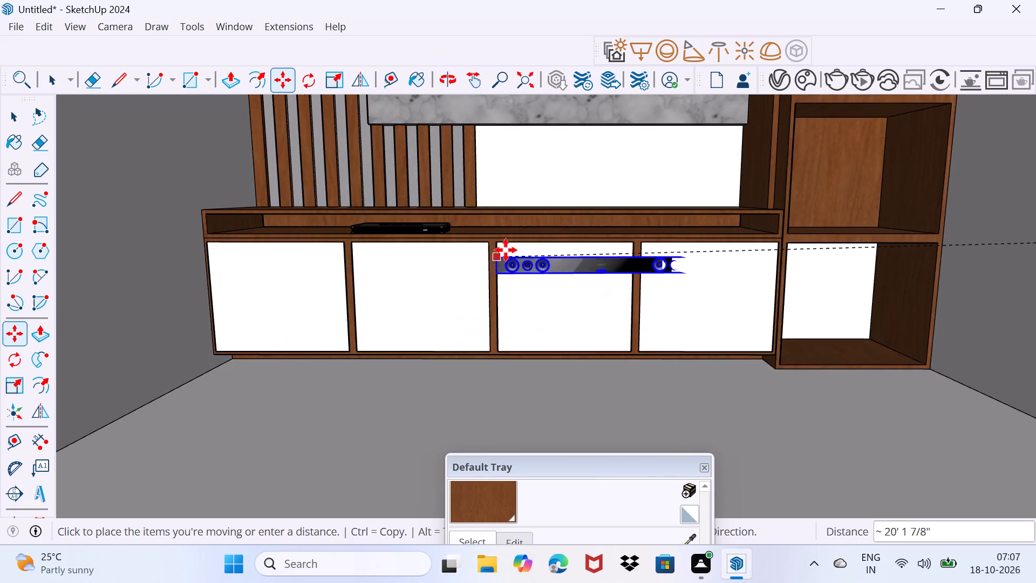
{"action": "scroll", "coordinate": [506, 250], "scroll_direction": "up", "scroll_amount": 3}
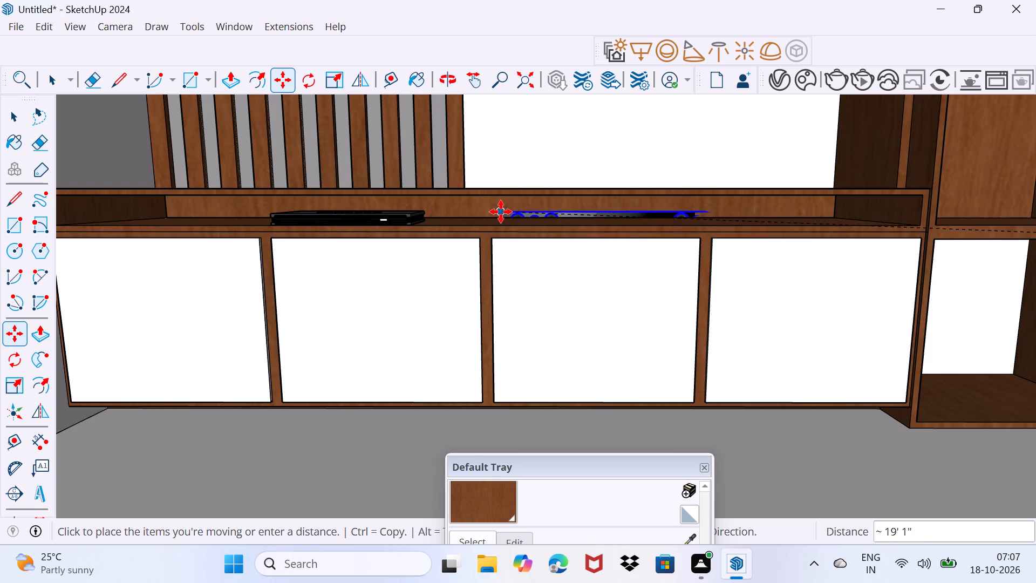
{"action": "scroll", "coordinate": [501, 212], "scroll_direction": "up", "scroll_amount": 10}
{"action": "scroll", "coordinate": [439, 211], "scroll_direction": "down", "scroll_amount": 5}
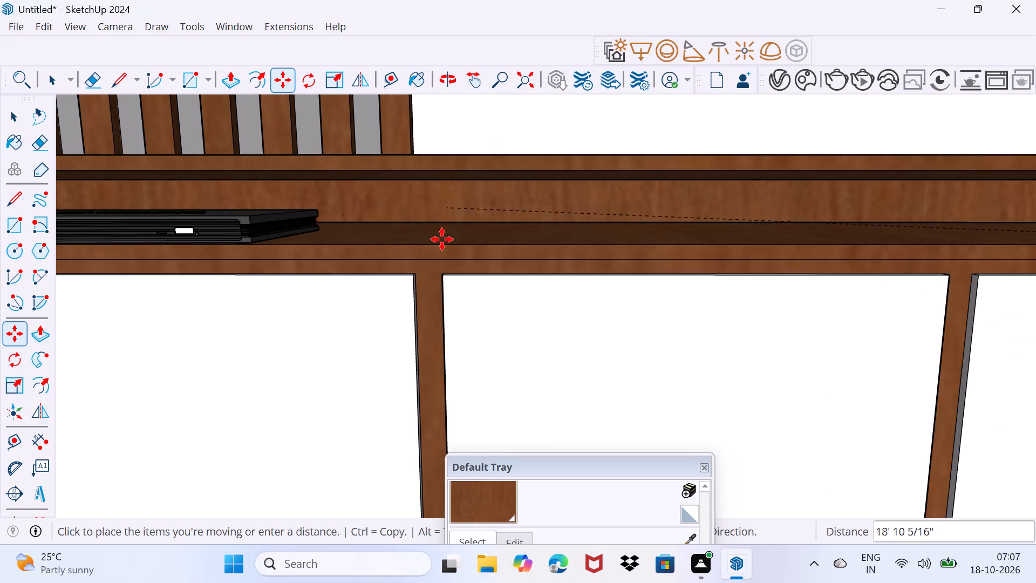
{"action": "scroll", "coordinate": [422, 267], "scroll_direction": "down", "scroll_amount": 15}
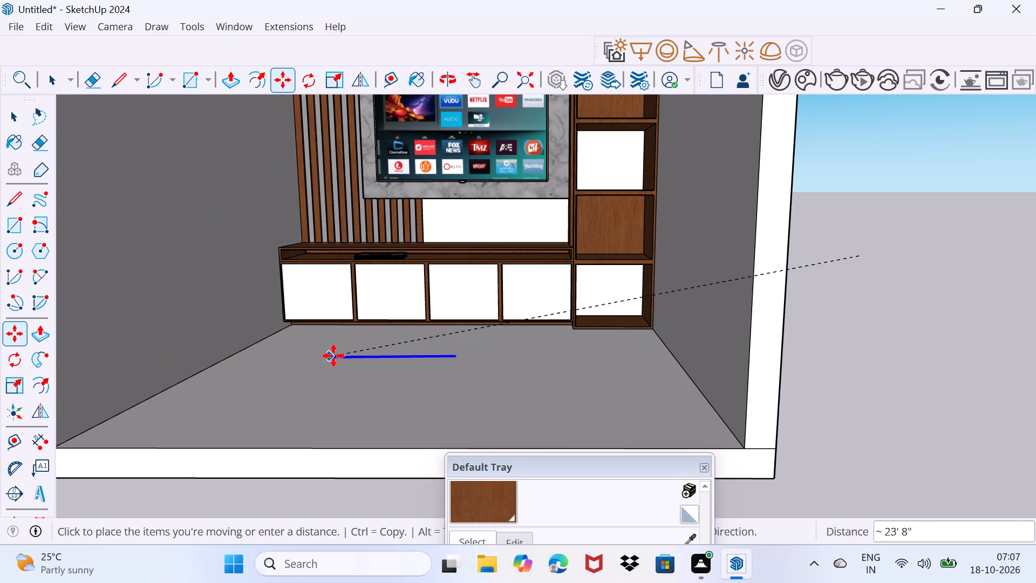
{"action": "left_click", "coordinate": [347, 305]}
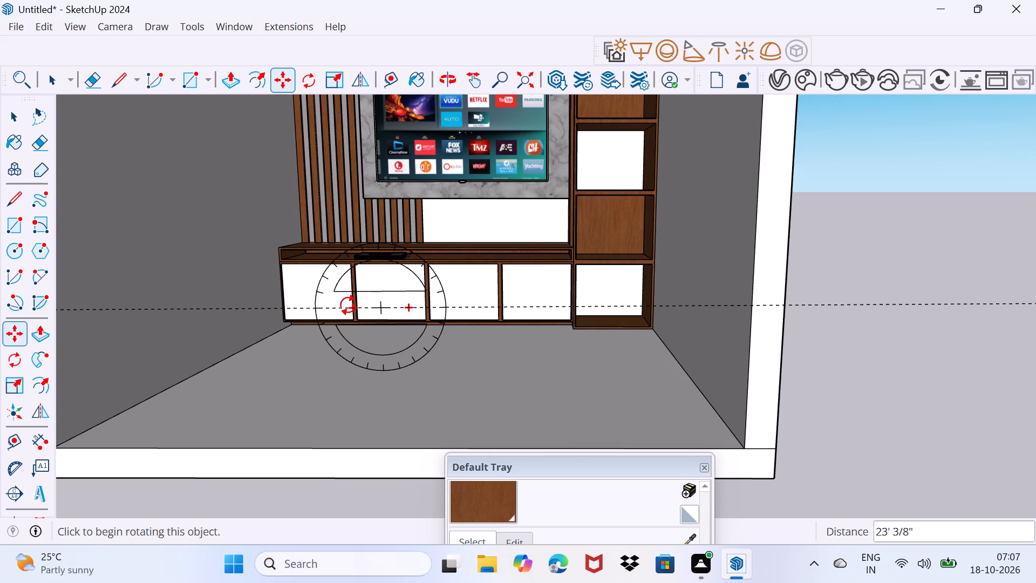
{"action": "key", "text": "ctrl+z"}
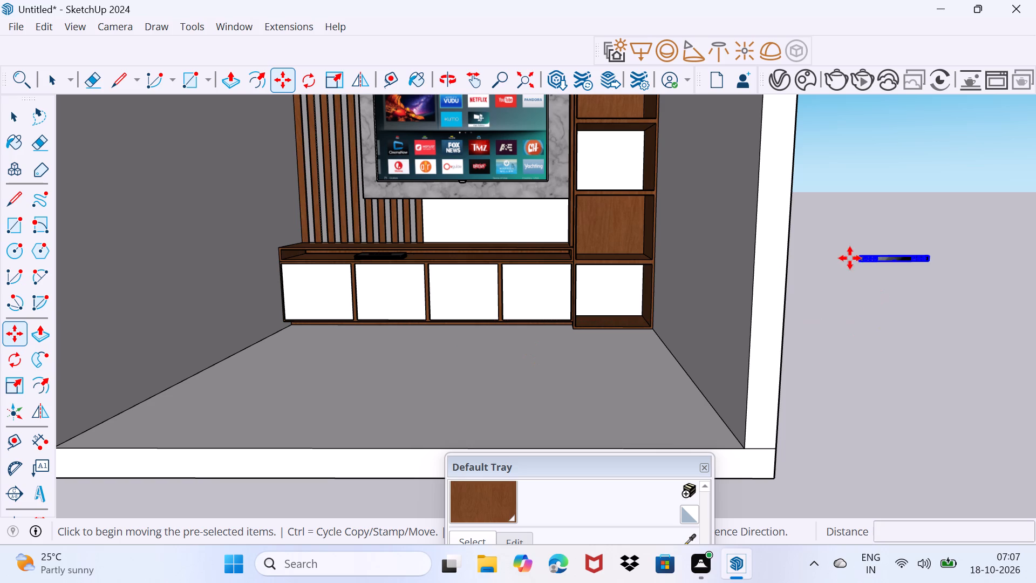
Move the sound bar about 20' 2" into the room, onto the low cabinet's open shelf beside the Samsung box.
{"action": "scroll", "coordinate": [860, 257], "scroll_direction": "up", "scroll_amount": 17}
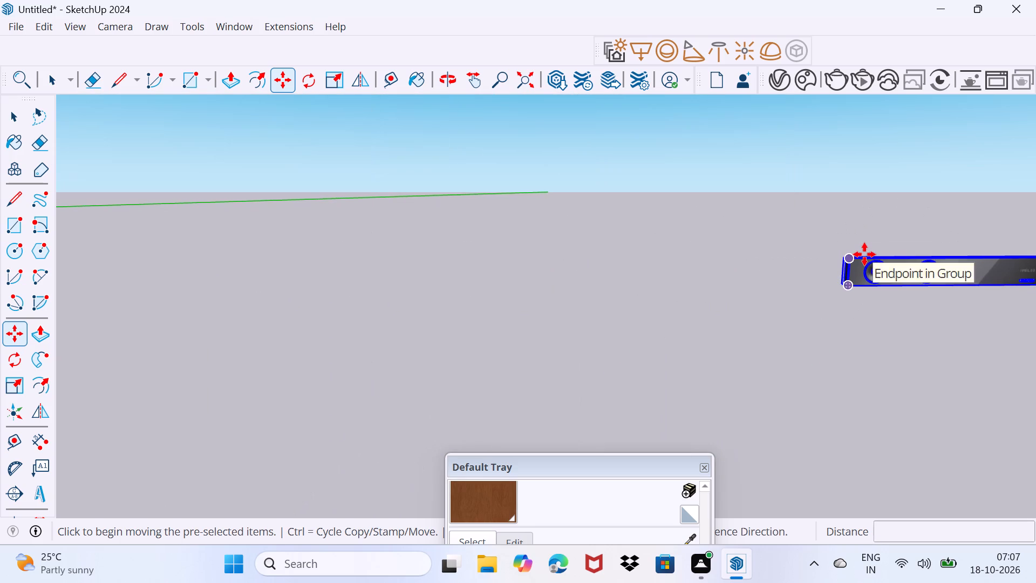
{"action": "left_click", "coordinate": [863, 255]}
{"action": "scroll", "coordinate": [771, 373], "scroll_direction": "down", "scroll_amount": 20}
{"action": "scroll", "coordinate": [771, 373], "scroll_direction": "down", "scroll_amount": 6}
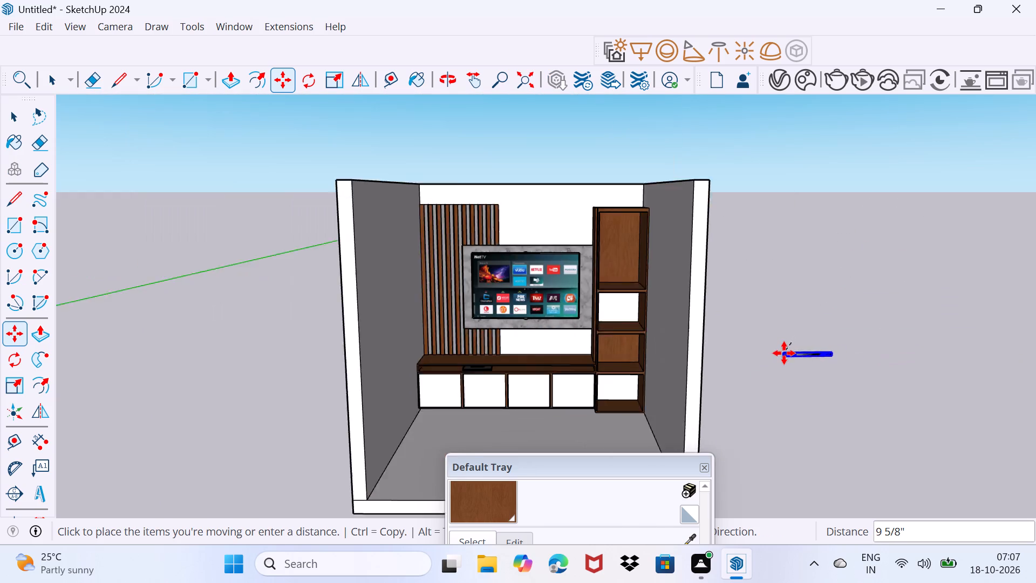
{"action": "scroll", "coordinate": [562, 355], "scroll_direction": "up", "scroll_amount": 10}
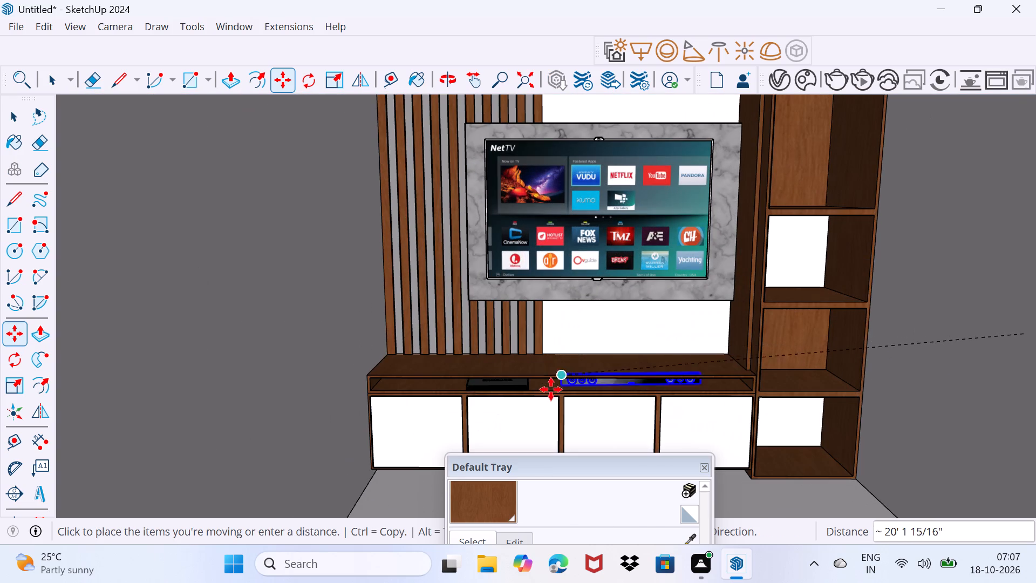
{"action": "left_click", "coordinate": [555, 382]}
Shift the sound bar about 1/2" along the low cabinet's open shelf toward the Samsung box.
{"action": "scroll", "coordinate": [559, 387], "scroll_direction": "up", "scroll_amount": 9}
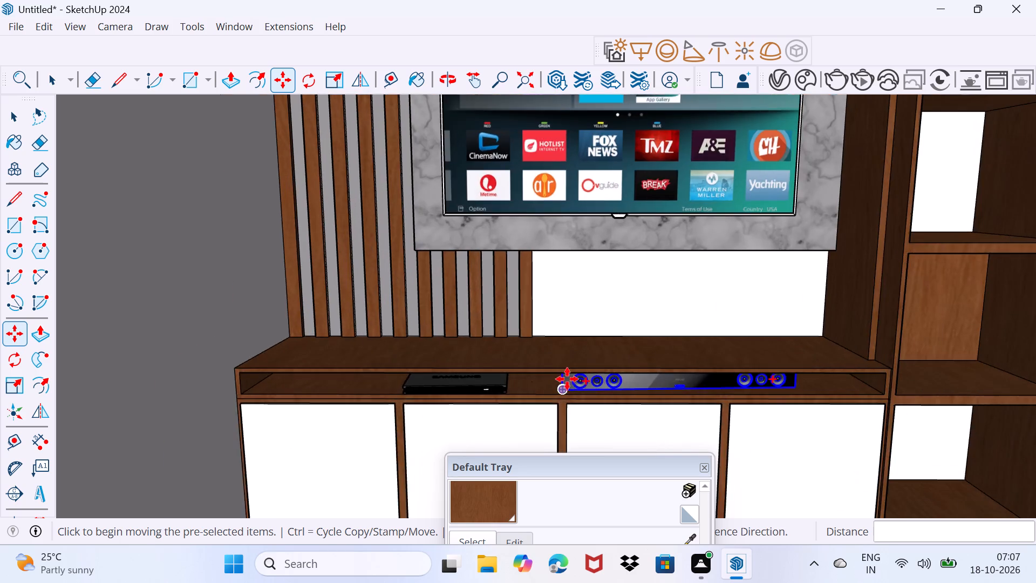
{"action": "scroll", "coordinate": [567, 379], "scroll_direction": "up", "scroll_amount": 2}
{"action": "middle_click_drag", "start_coordinate": [585, 380], "coordinate": [646, 348]}
{"action": "left_click", "coordinate": [609, 370]}
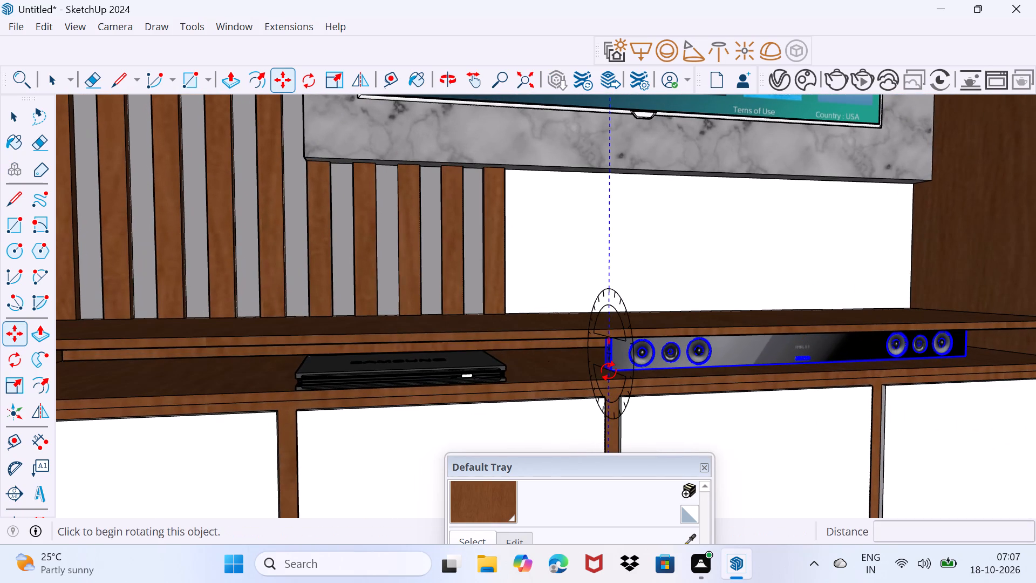
{"action": "key", "text": "Escape"}
{"action": "scroll", "coordinate": [609, 370], "scroll_direction": "up", "scroll_amount": 9}
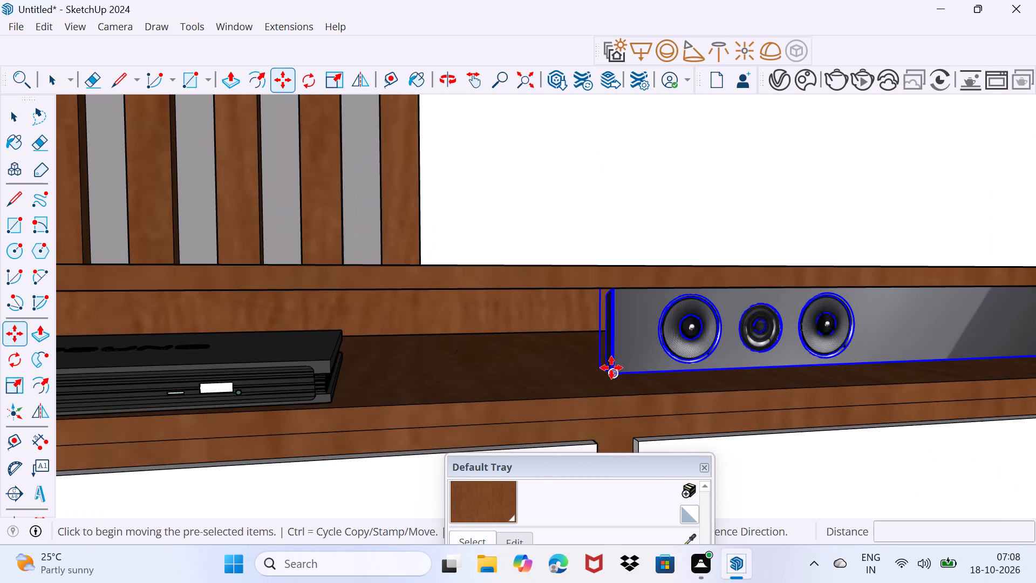
{"action": "left_click", "coordinate": [612, 371]}
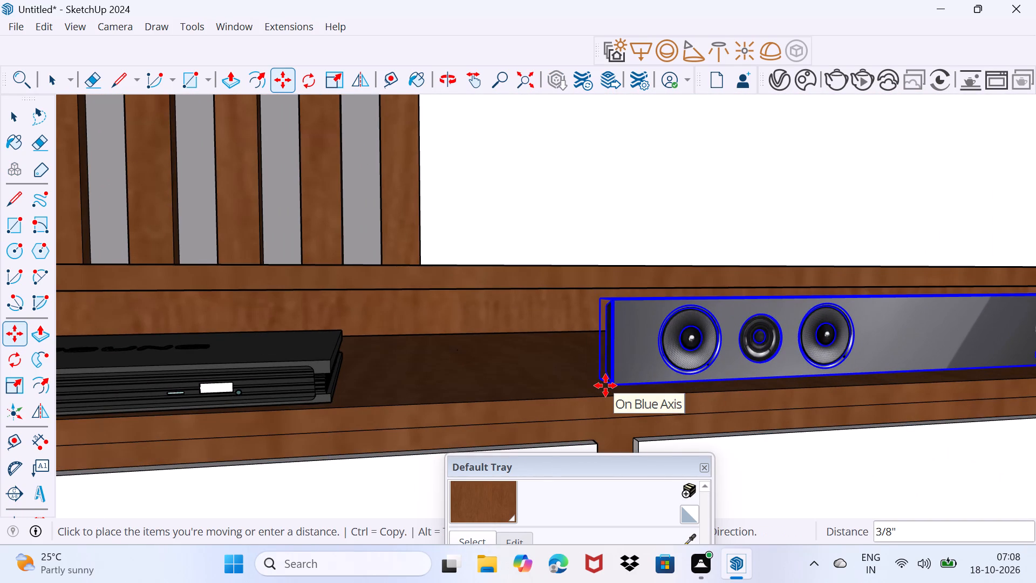
{"action": "left_click", "coordinate": [591, 382]}
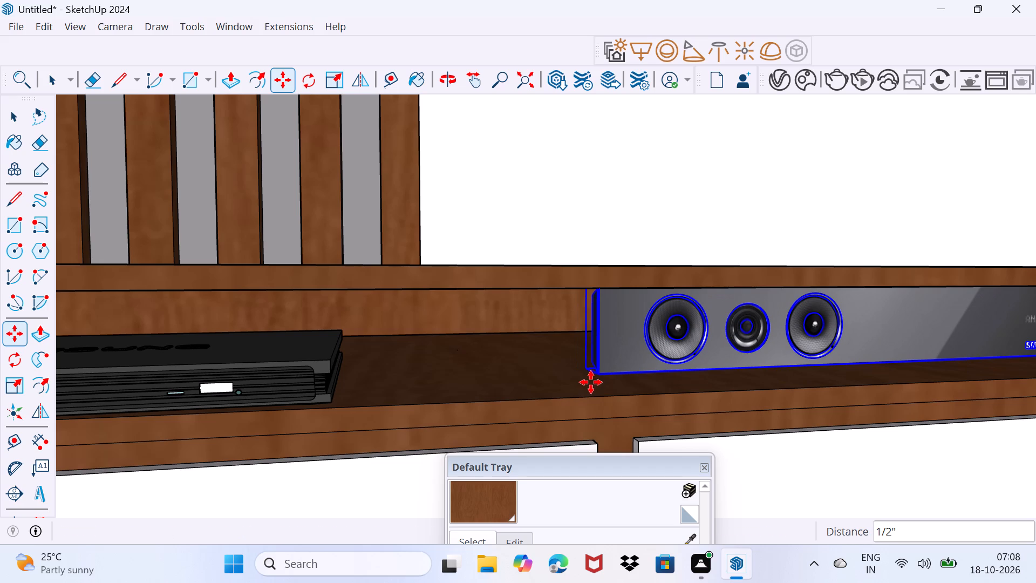
{"action": "key", "text": "space"}
{"action": "left_click_drag", "start_coordinate": [586, 387], "coordinate": [591, 380]}
Paint the back faces of the tall cabinet's second-from-top and lowest compartments with the brown wood material.
{"action": "scroll", "coordinate": [580, 376], "scroll_direction": "down", "scroll_amount": 12}
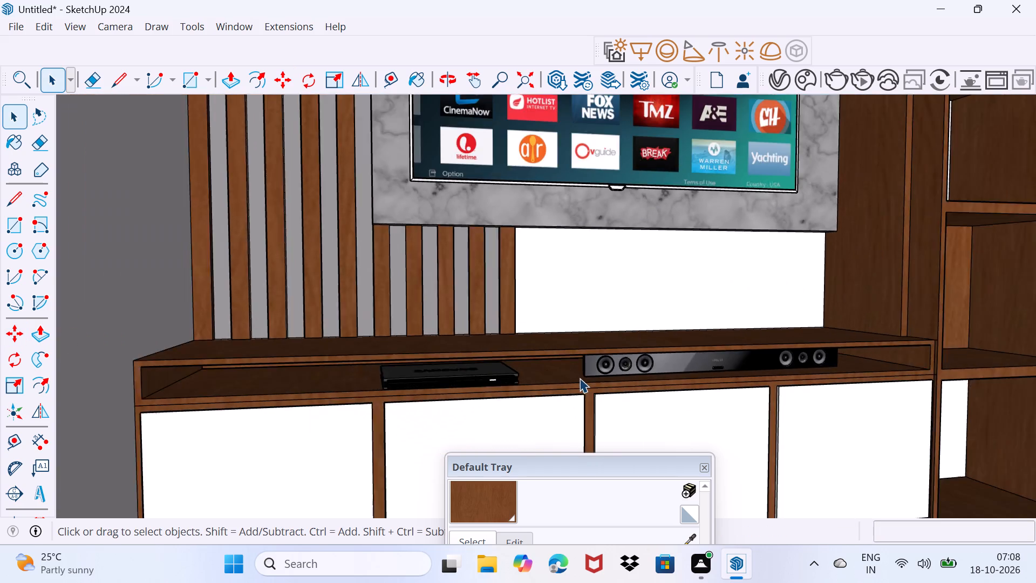
{"action": "scroll", "coordinate": [580, 378], "scroll_direction": "down", "scroll_amount": 9}
{"action": "middle_click_drag", "start_coordinate": [630, 365], "coordinate": [544, 432]}
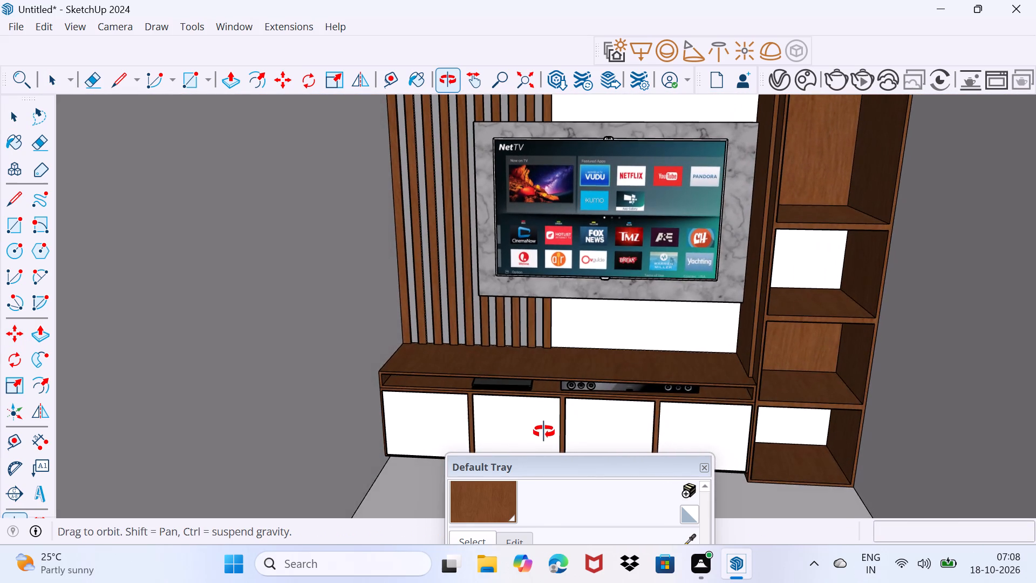
{"action": "middle_click_drag", "start_coordinate": [544, 432], "coordinate": [587, 369]}
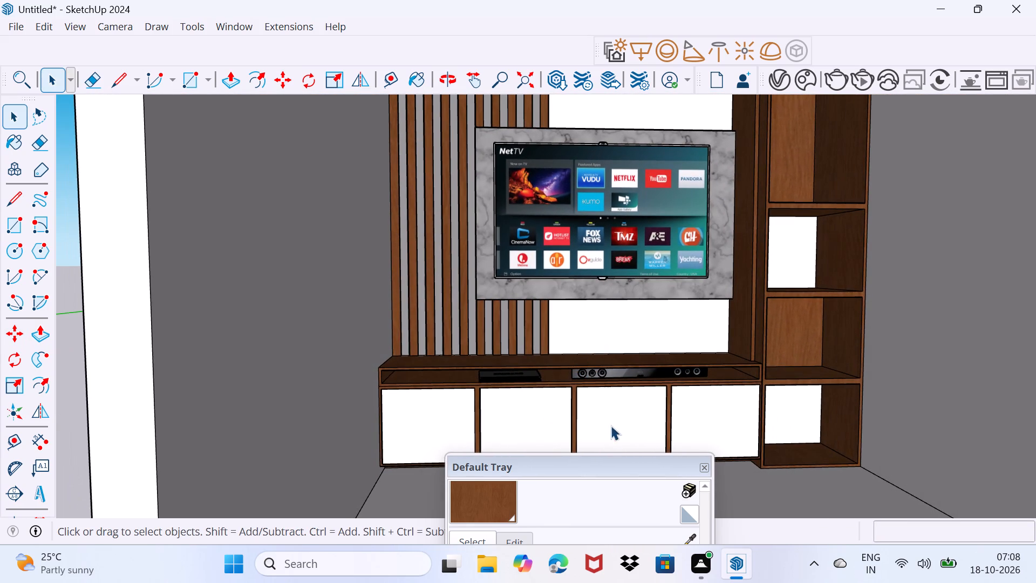
{"action": "left_click_drag", "start_coordinate": [598, 460], "coordinate": [668, 363]}
{"action": "left_click", "coordinate": [553, 407]}
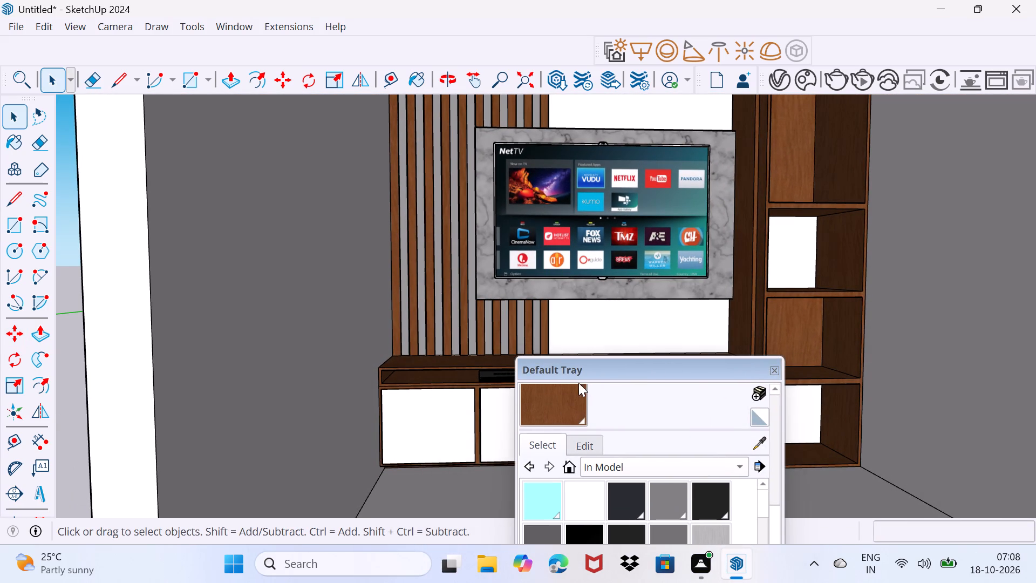
{"action": "left_click", "coordinate": [796, 252]}
{"action": "scroll", "coordinate": [815, 302], "scroll_direction": "up", "scroll_amount": 2}
{"action": "middle_click_drag", "start_coordinate": [812, 307], "coordinate": [770, 316]}
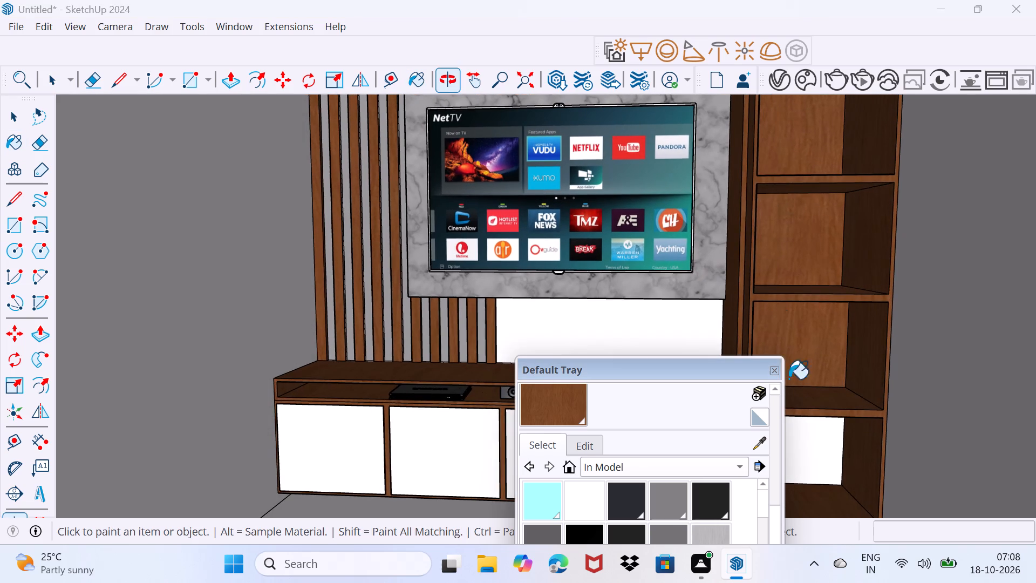
{"action": "left_click", "coordinate": [817, 447]}
{"action": "middle_click_drag", "start_coordinate": [801, 284], "coordinate": [806, 531]}
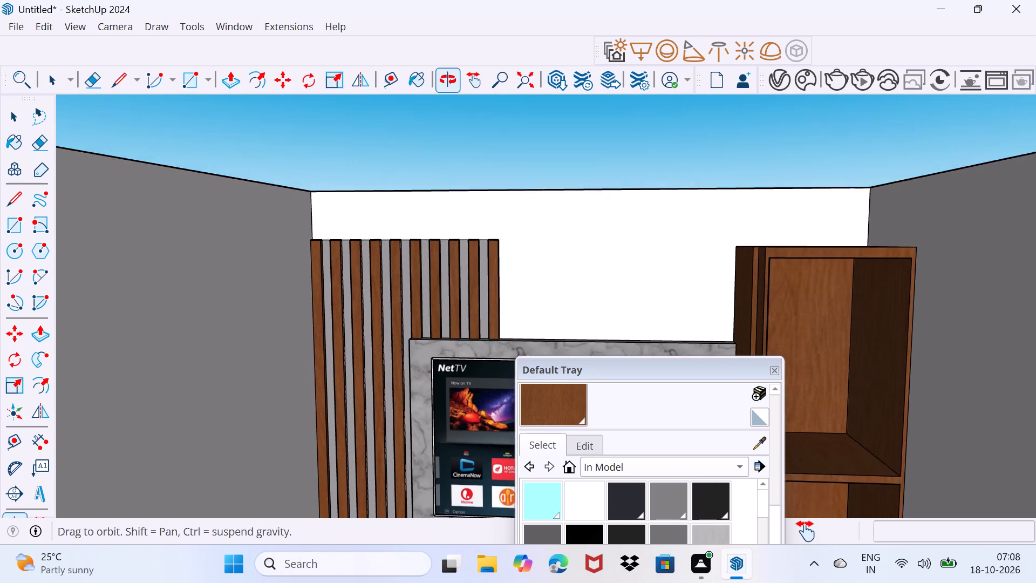
{"action": "middle_click_drag", "start_coordinate": [806, 531], "coordinate": [817, 482]}
{"action": "left_click_drag", "start_coordinate": [714, 365], "coordinate": [712, 539]}
Examine the painted cabinets, TV wall and open-topped room from the front and from above.
{"action": "scroll", "coordinate": [703, 354], "scroll_direction": "down", "scroll_amount": 2}
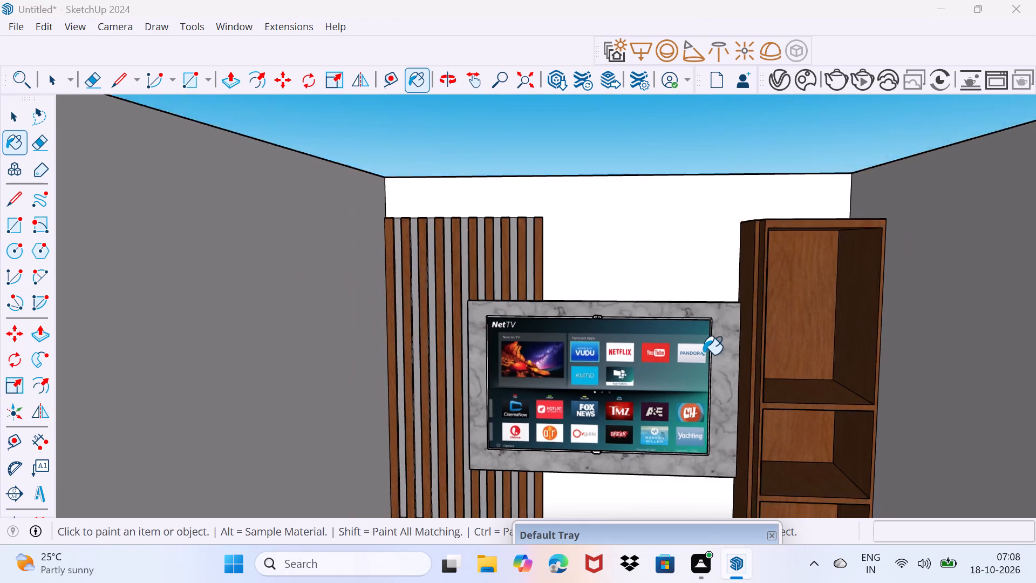
{"action": "scroll", "coordinate": [703, 355], "scroll_direction": "down", "scroll_amount": 10}
{"action": "middle_click_drag", "start_coordinate": [720, 425], "coordinate": [676, 309], "text": "shift"}
{"action": "middle_click_drag", "start_coordinate": [638, 372], "coordinate": [686, 407]}
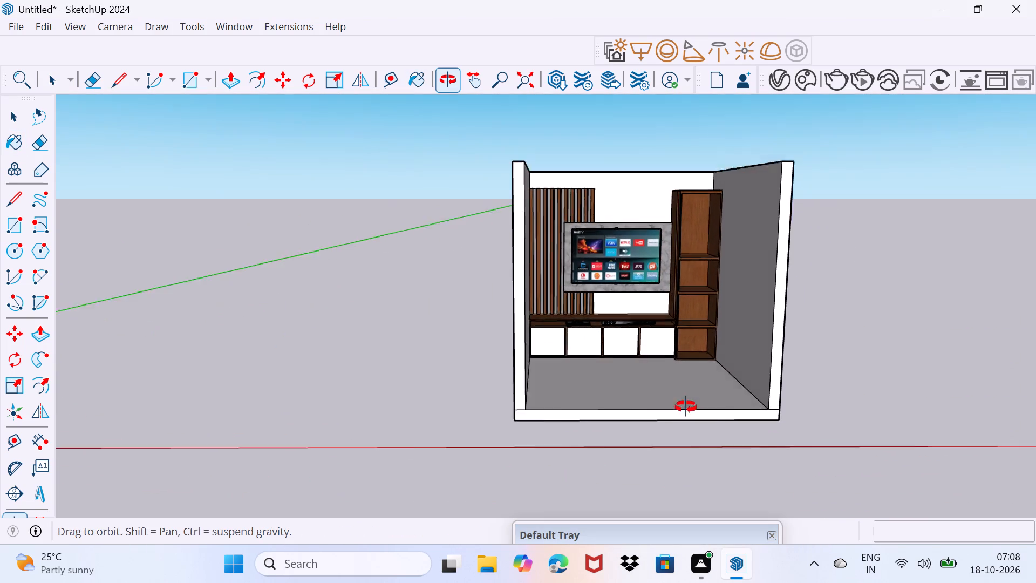
{"action": "middle_click_drag", "start_coordinate": [686, 407], "coordinate": [546, 467]}
{"action": "middle_click_drag", "start_coordinate": [529, 416], "coordinate": [606, 487]}
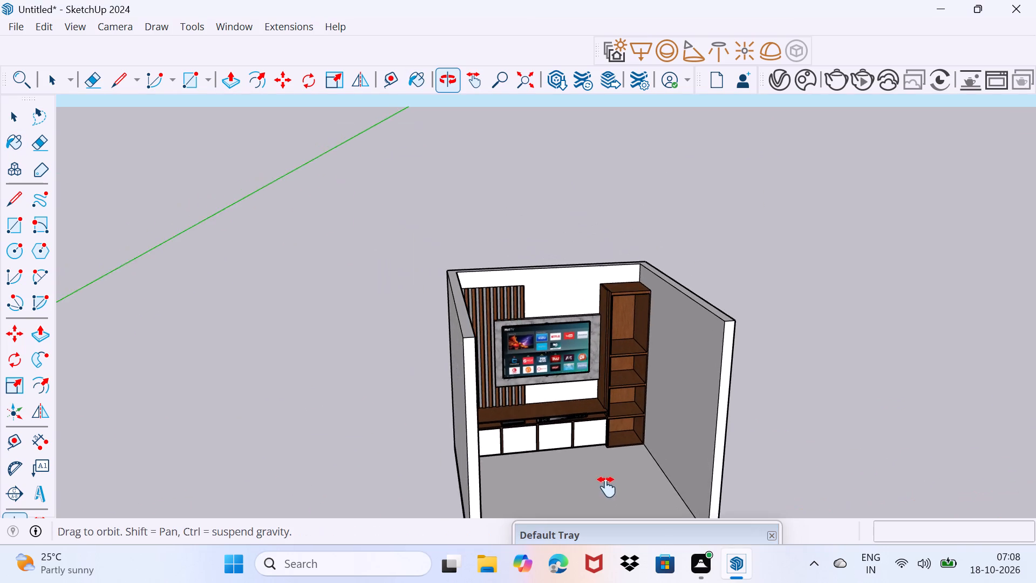
{"action": "middle_click_drag", "start_coordinate": [606, 487], "coordinate": [603, 482]}
{"action": "middle_click_drag", "start_coordinate": [589, 460], "coordinate": [579, 459]}
{"action": "key", "text": "space"}
Draw a vertical 12' by 6" rotated rectangle rising from the outer top edge of the back wall.
{"action": "middle_click_drag", "start_coordinate": [825, 350], "coordinate": [805, 360]}
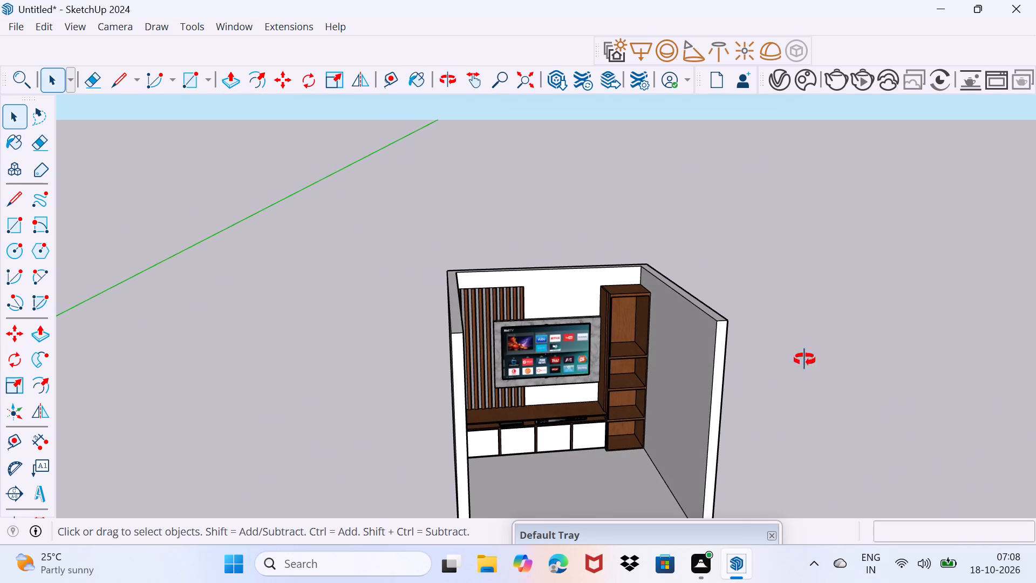
{"action": "middle_click_drag", "start_coordinate": [805, 360], "coordinate": [335, 412]}
{"action": "scroll", "coordinate": [383, 405], "scroll_direction": "down", "scroll_amount": 1}
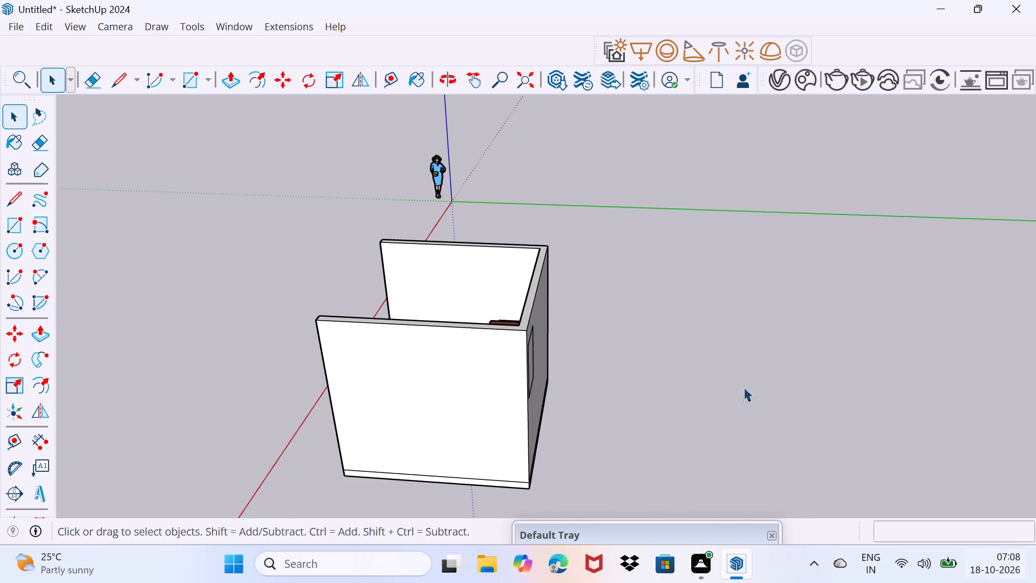
{"action": "left_click", "coordinate": [35, 218]}
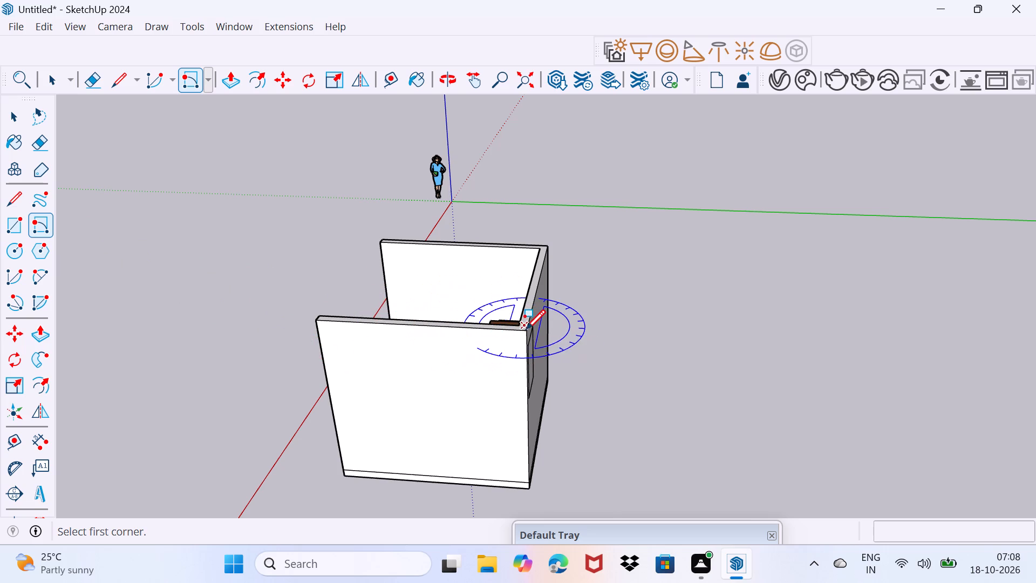
{"action": "left_click", "coordinate": [524, 332]}
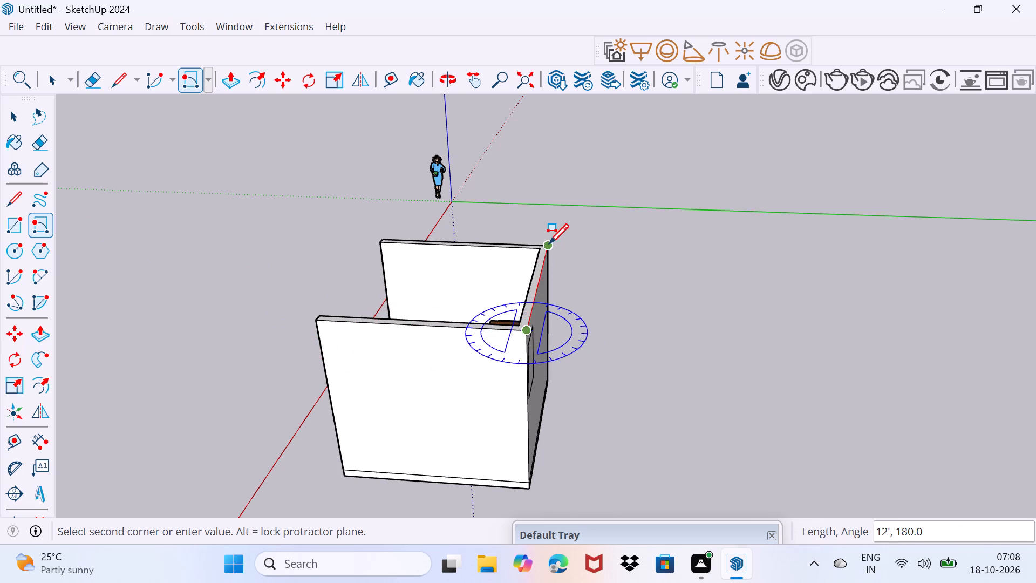
{"action": "left_click", "coordinate": [547, 244]}
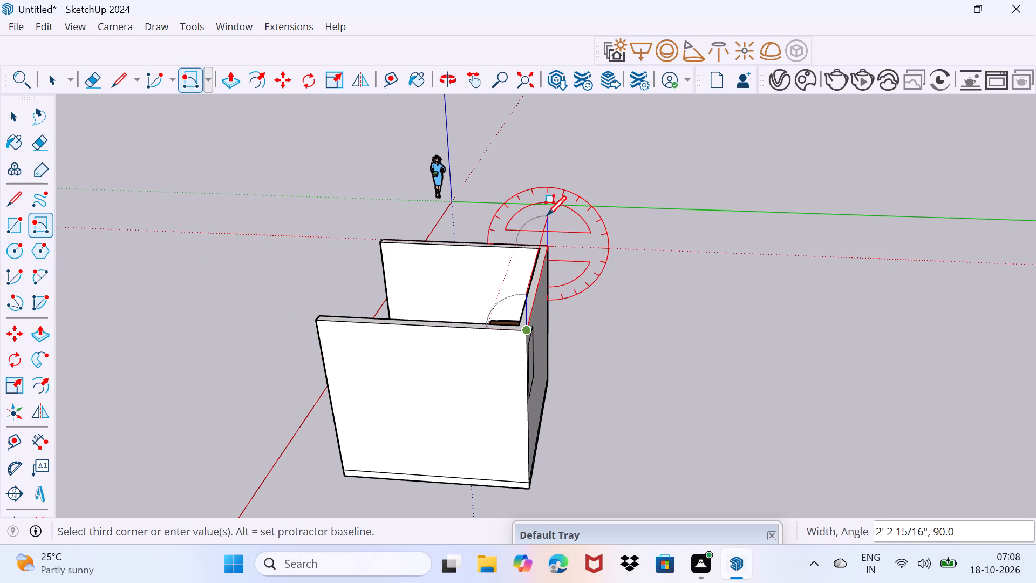
{"action": "type", "text": "6\""}
{"action": "key", "text": "Return"}
{"action": "key", "text": "space"}
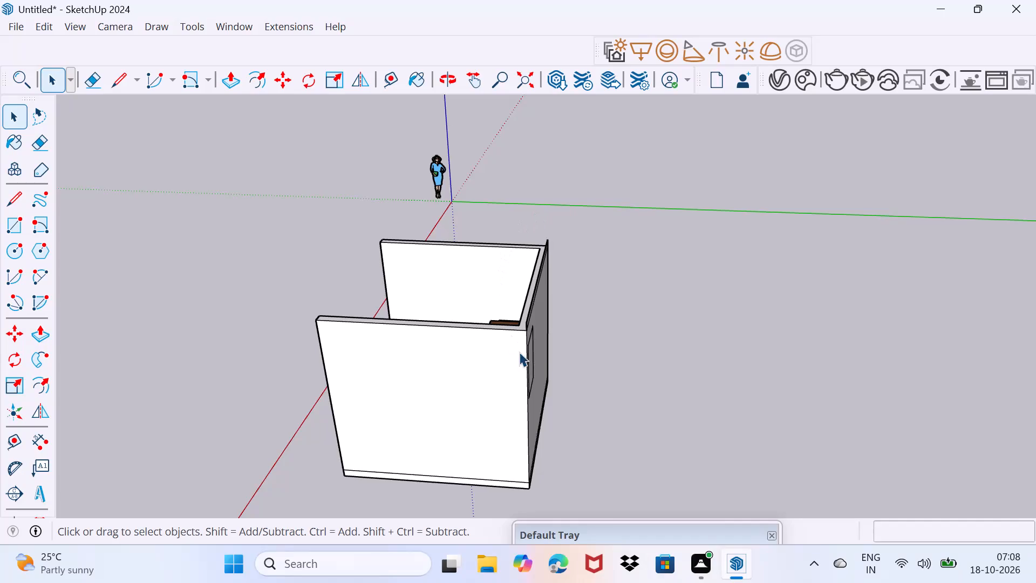
Push/Pull the rectangle above the back wall 12' to the room's open front, forming a ceiling slab.
{"action": "scroll", "coordinate": [519, 354], "scroll_direction": "up", "scroll_amount": 3}
{"action": "middle_click_drag", "start_coordinate": [516, 336], "coordinate": [703, 317]}
{"action": "scroll", "coordinate": [636, 286], "scroll_direction": "up", "scroll_amount": 4}
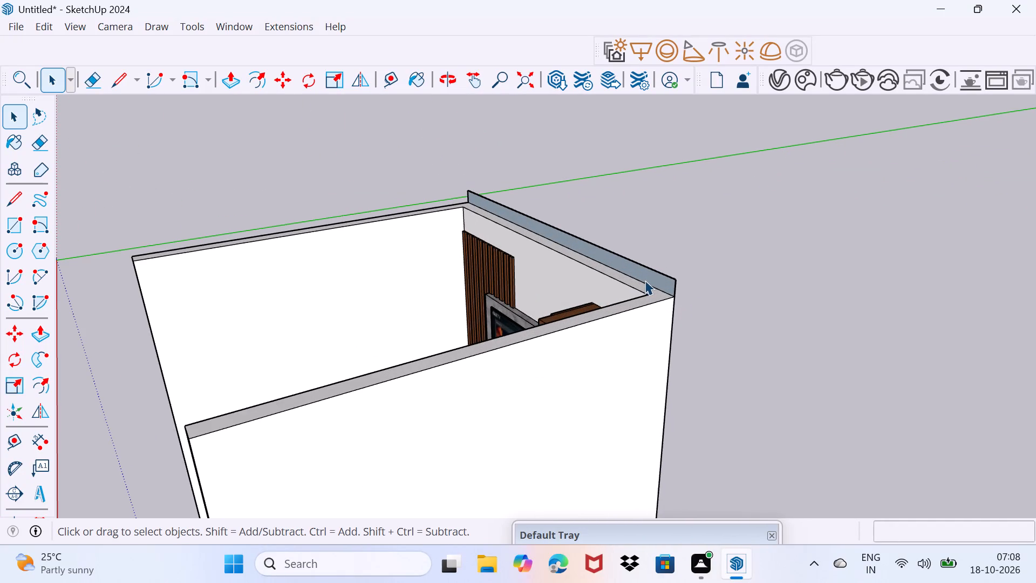
{"action": "left_click", "coordinate": [645, 280]}
{"action": "key", "text": "p"}
{"action": "left_click", "coordinate": [646, 280]}
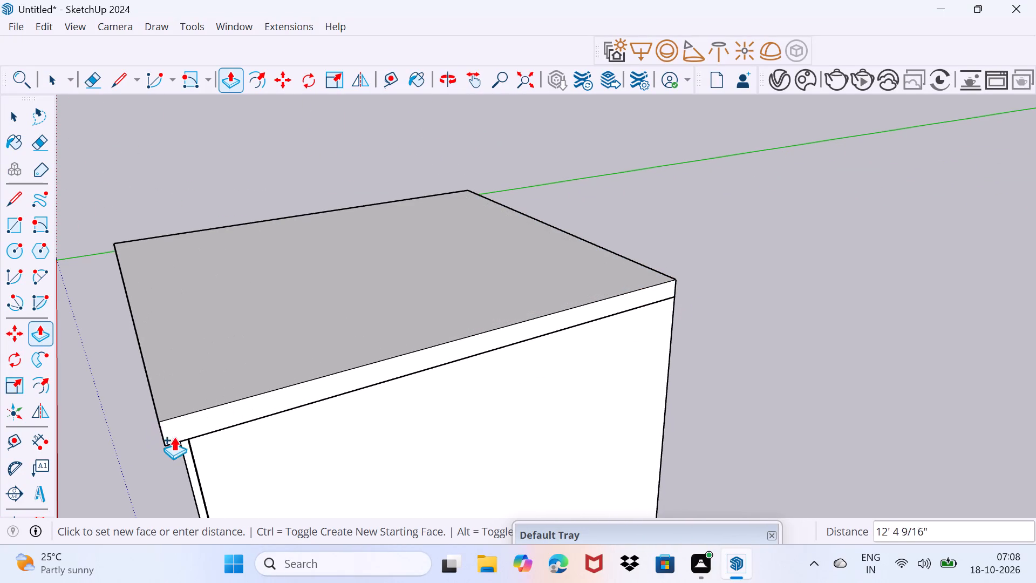
{"action": "left_click", "coordinate": [193, 458]}
{"action": "middle_click_drag", "start_coordinate": [216, 445], "coordinate": [404, 350]}
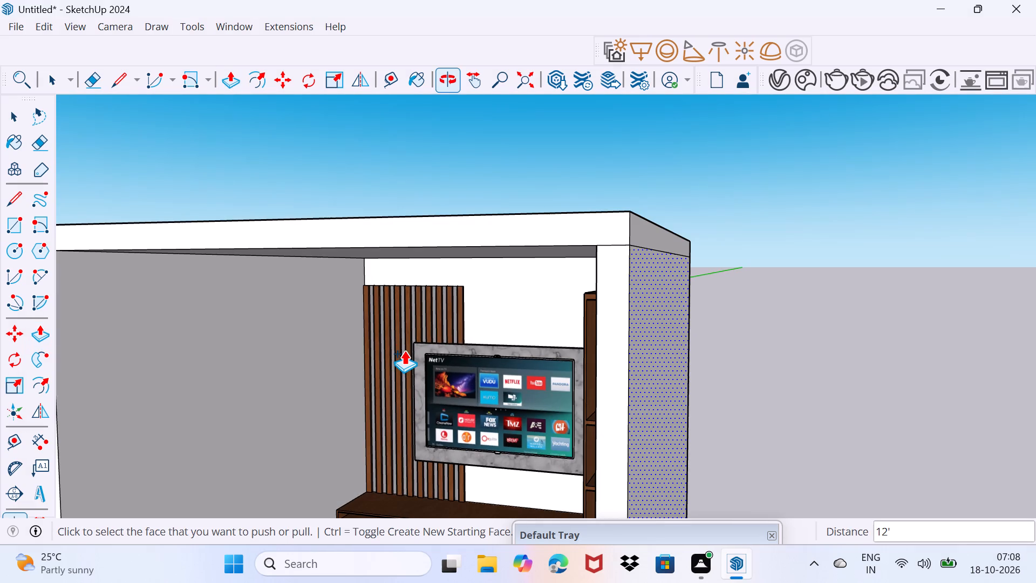
{"action": "key", "text": "space"}
{"action": "left_click_drag", "start_coordinate": [401, 356], "coordinate": [413, 335]}
Copy the ceiling's underside face along the red axis to a clear spot well outside the room.
{"action": "middle_click_drag", "start_coordinate": [448, 274], "coordinate": [569, 267]}
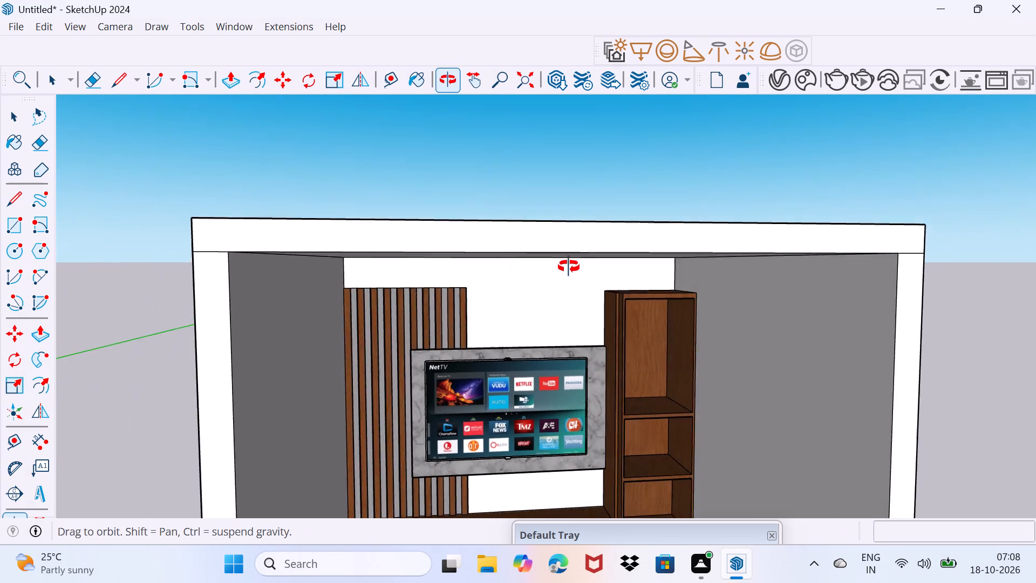
{"action": "middle_click_drag", "start_coordinate": [569, 267], "coordinate": [566, 248]}
{"action": "left_click", "coordinate": [566, 232]}
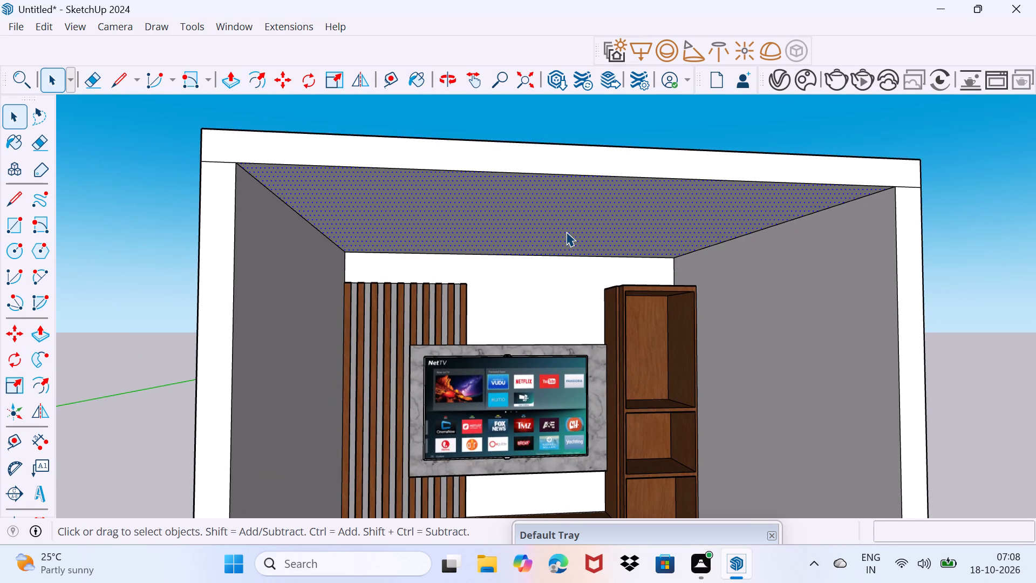
{"action": "key", "text": "p"}
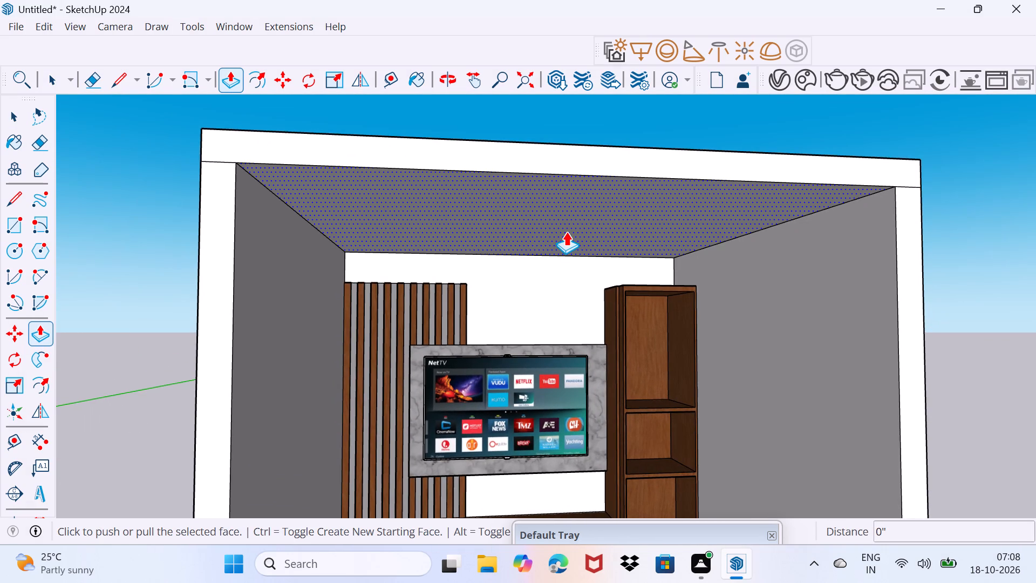
{"action": "key", "text": "m"}
{"action": "left_click", "coordinate": [566, 232]}
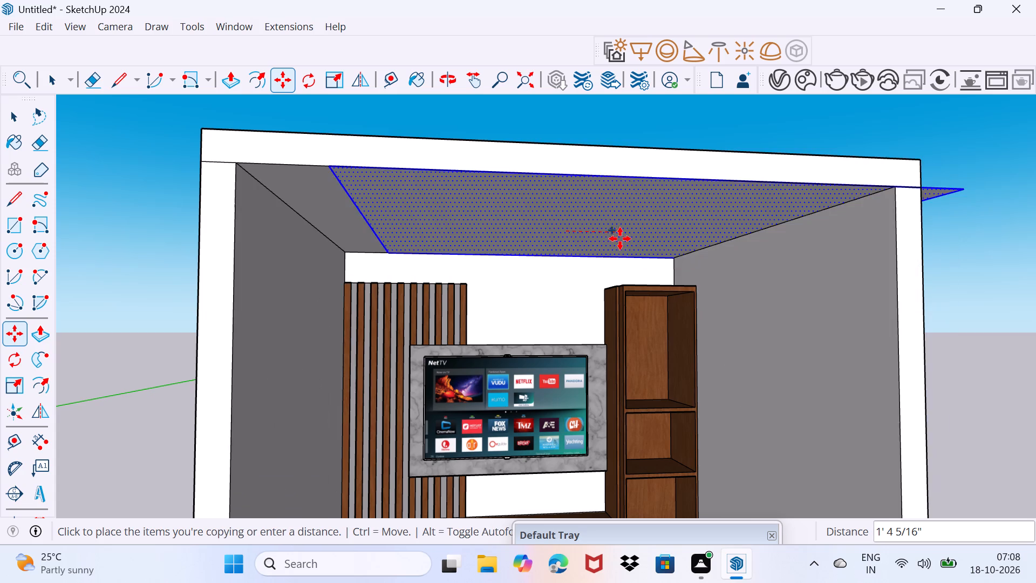
{"action": "scroll", "coordinate": [714, 243], "scroll_direction": "down", "scroll_amount": 8}
{"action": "middle_click_drag", "start_coordinate": [796, 252], "coordinate": [617, 259]}
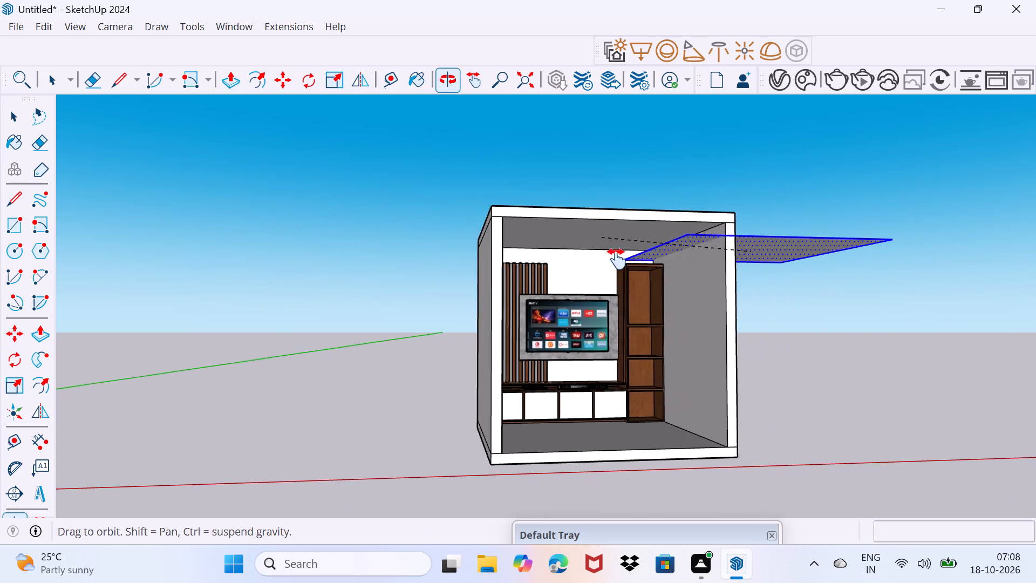
{"action": "middle_click_drag", "start_coordinate": [617, 259], "coordinate": [376, 281]}
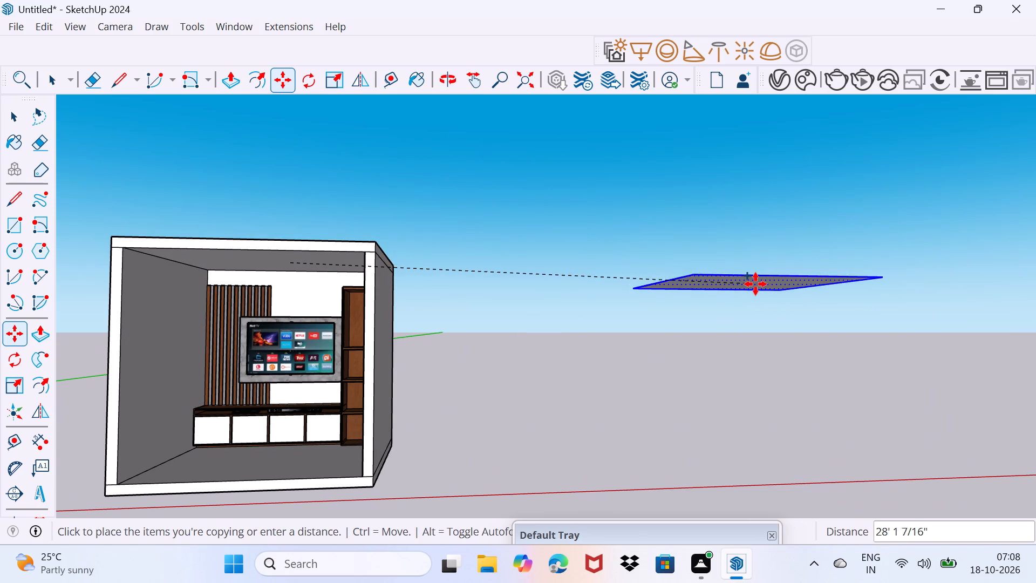
{"action": "middle_click_drag", "start_coordinate": [761, 272], "coordinate": [574, 278], "text": "shift"}
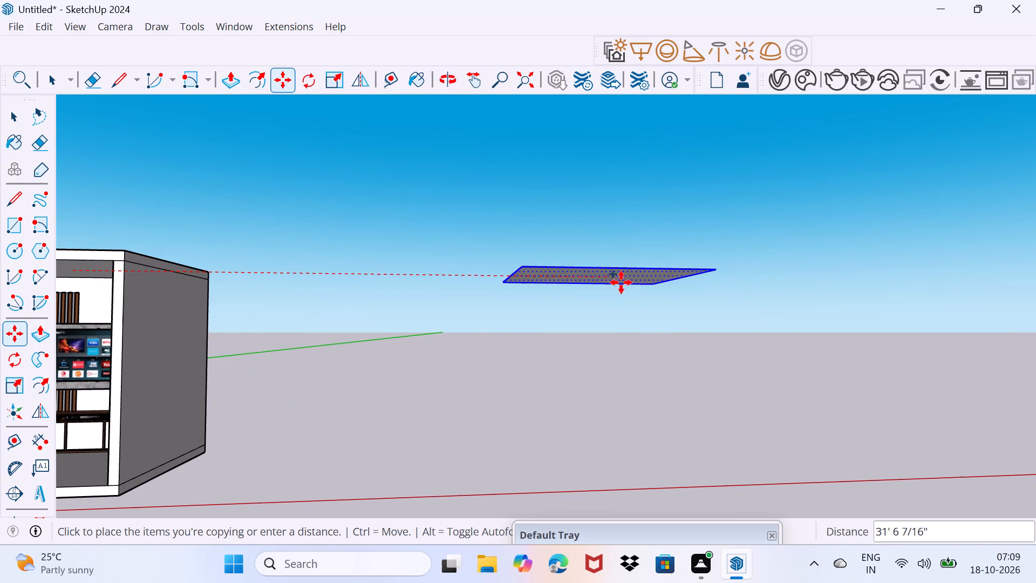
{"action": "left_click", "coordinate": [703, 280]}
{"action": "key", "text": "space"}
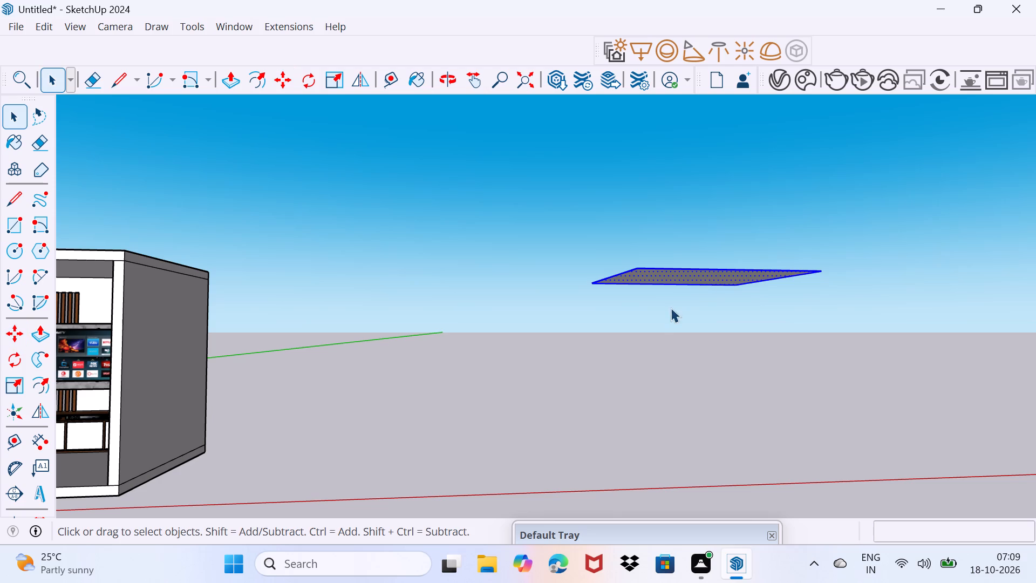
{"action": "left_click_drag", "start_coordinate": [671, 308], "coordinate": [683, 282]}
Push/Pull the copied ceiling face outside the room downward by 5" to form a separate panel.
{"action": "middle_click_drag", "start_coordinate": [691, 261], "coordinate": [329, 233]}
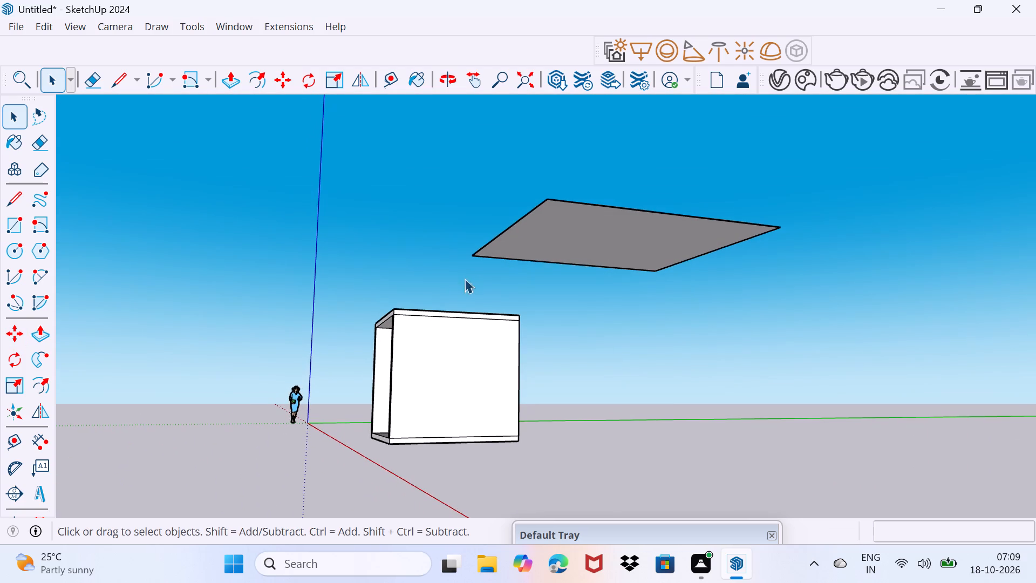
{"action": "left_click", "coordinate": [565, 234]}
{"action": "left_click", "coordinate": [565, 234]}
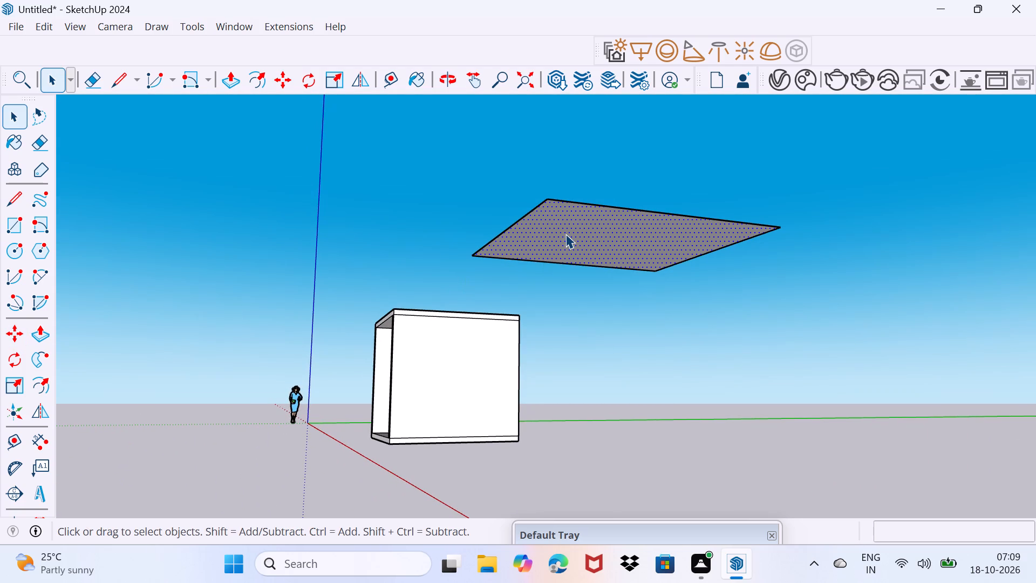
{"action": "key", "text": "p"}
{"action": "left_click", "coordinate": [565, 234]}
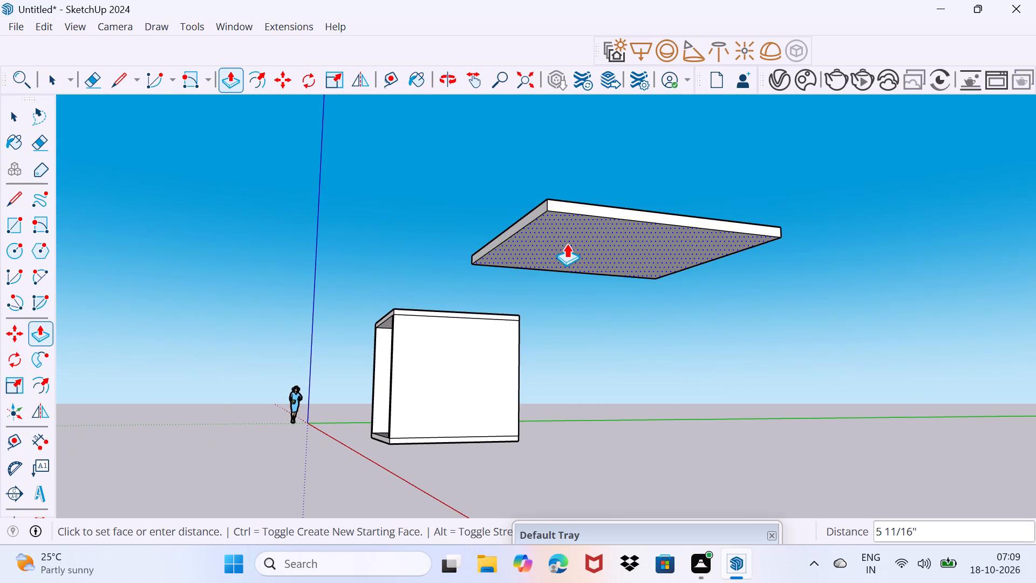
{"action": "key", "text": "1"}
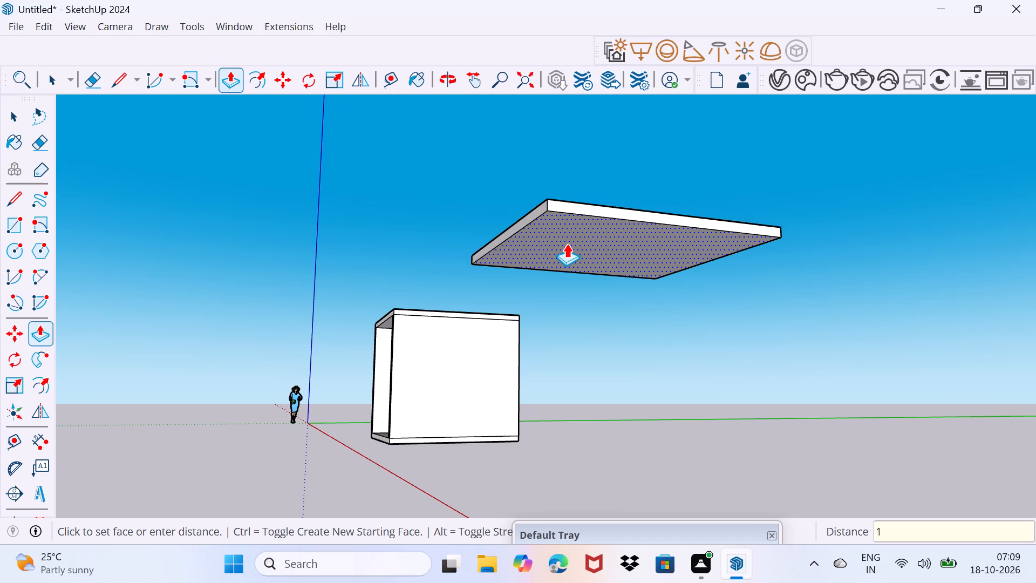
{"action": "key", "text": "BackSpace"}
{"action": "type", "text": "5\""}
{"action": "key", "text": "Return"}
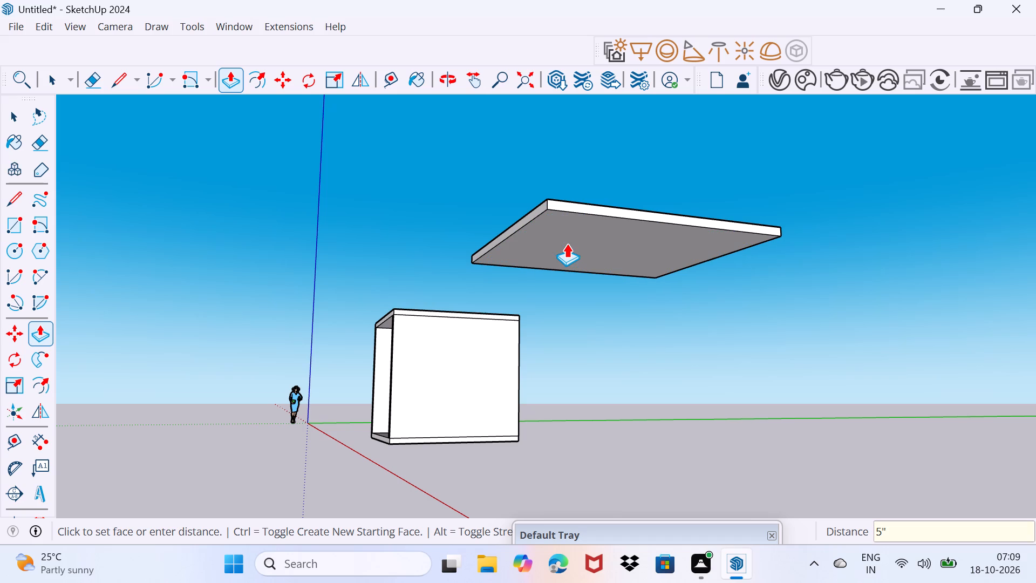
{"action": "key", "text": "space"}
Examine the separate ceiling panel and the room from above, the side and below.
{"action": "middle_click_drag", "start_coordinate": [533, 252], "coordinate": [751, 323]}
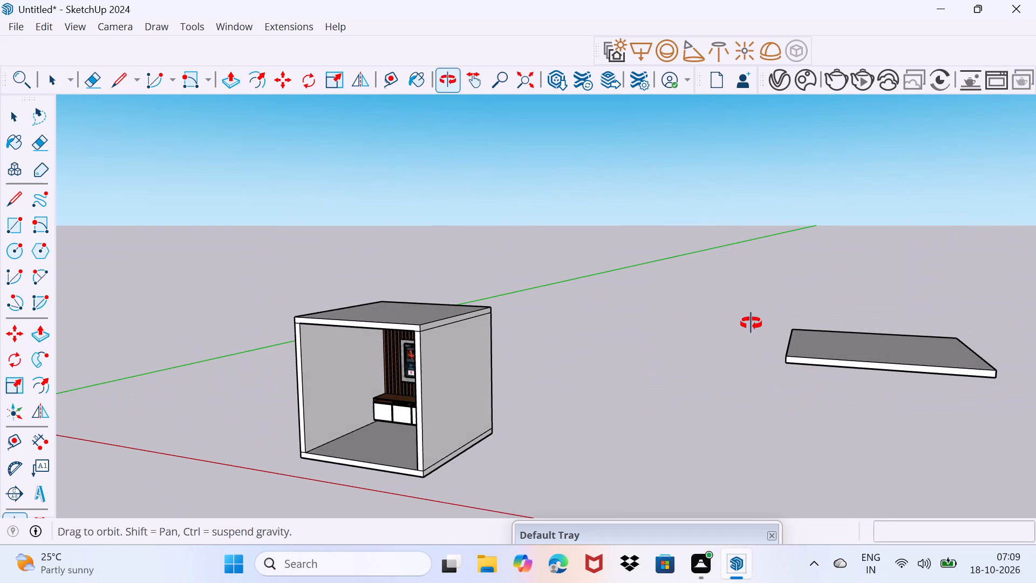
{"action": "middle_click_drag", "start_coordinate": [751, 323], "coordinate": [323, 313]}
{"action": "middle_click_drag", "start_coordinate": [358, 400], "coordinate": [411, 383]}
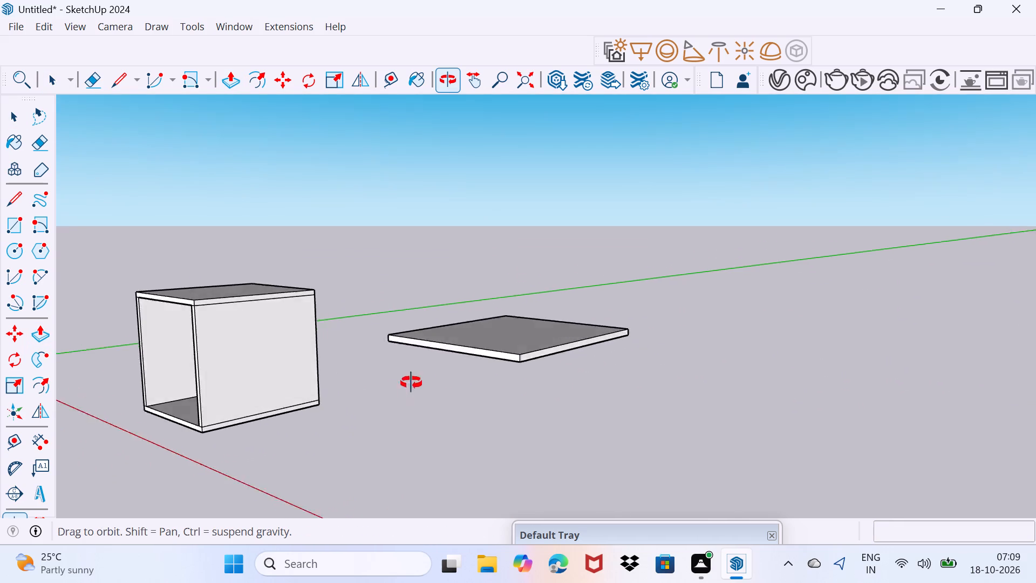
{"action": "middle_click_drag", "start_coordinate": [411, 383], "coordinate": [248, 355]}
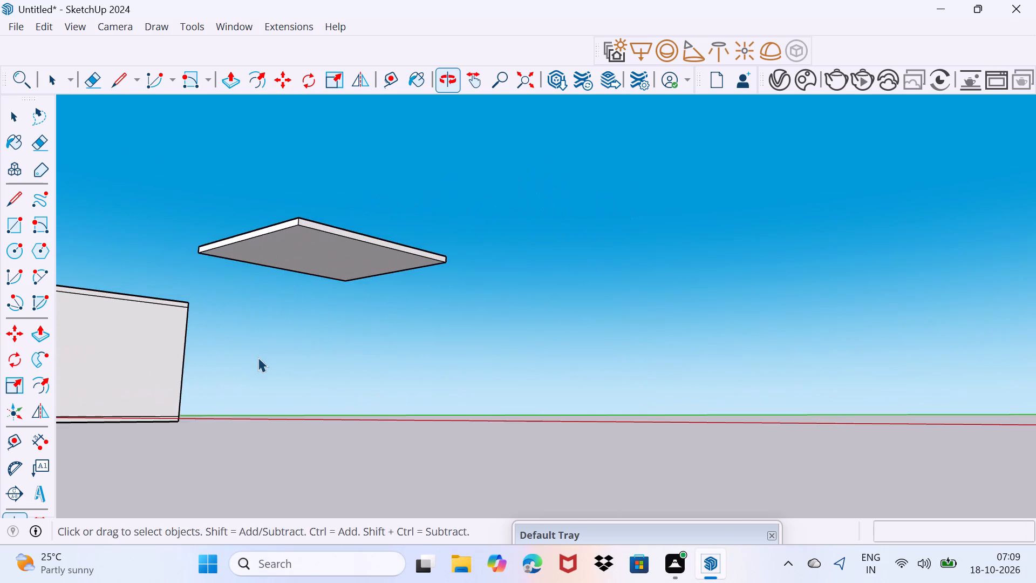
{"action": "middle_click_drag", "start_coordinate": [282, 357], "coordinate": [283, 342]}
{"action": "middle_click_drag", "start_coordinate": [331, 334], "coordinate": [345, 344]}
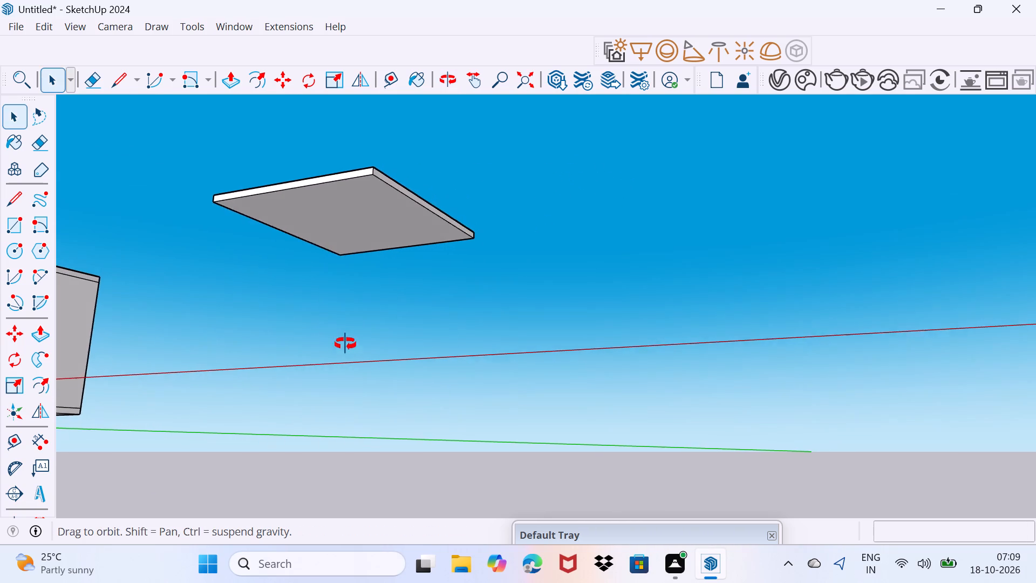
{"action": "middle_click_drag", "start_coordinate": [345, 344], "coordinate": [480, 389]}
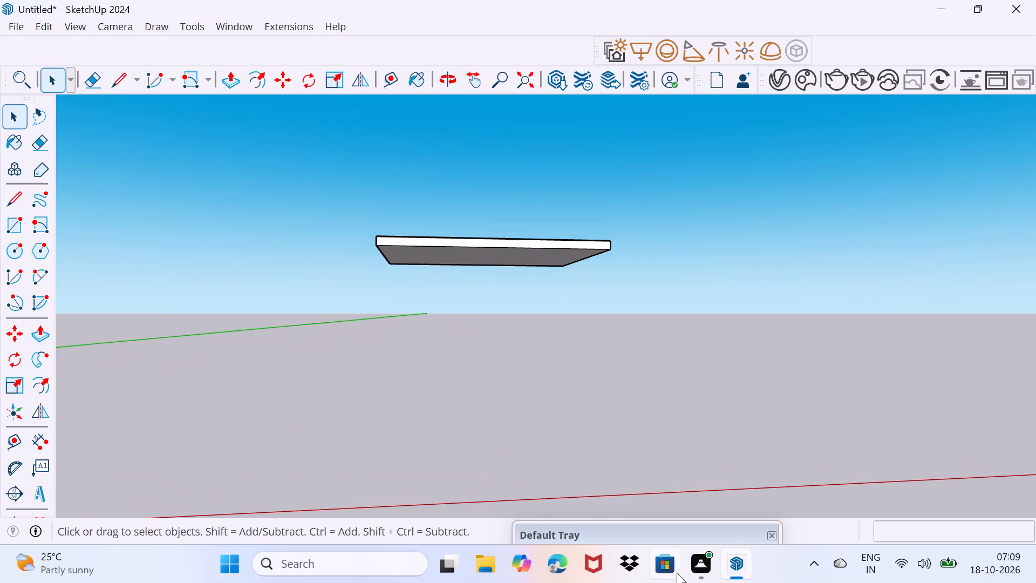
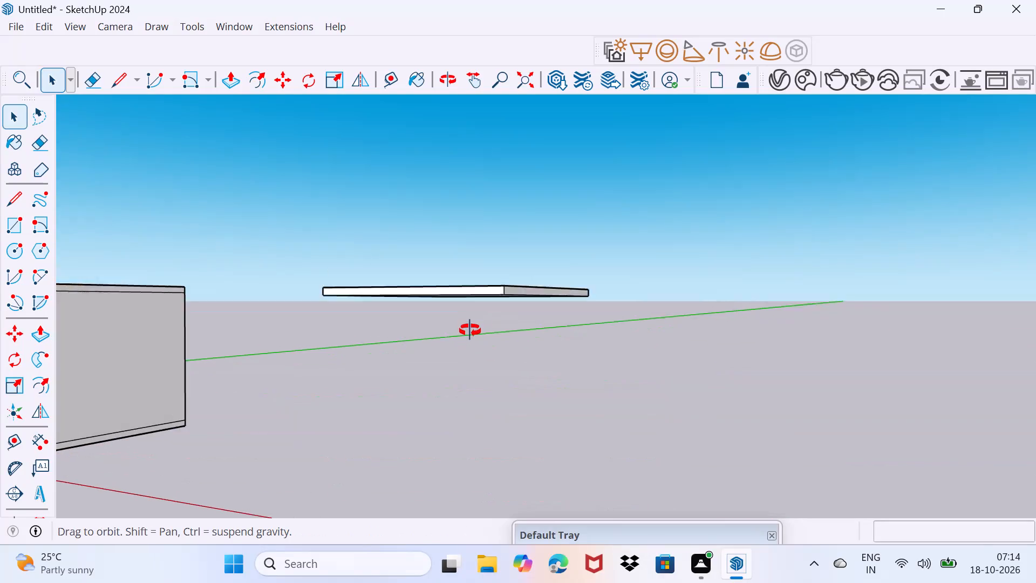
Offset the outline of the flat panel's underside inward by about 1' 11".
{"action": "middle_click_drag", "start_coordinate": [310, 423], "coordinate": [321, 418]}
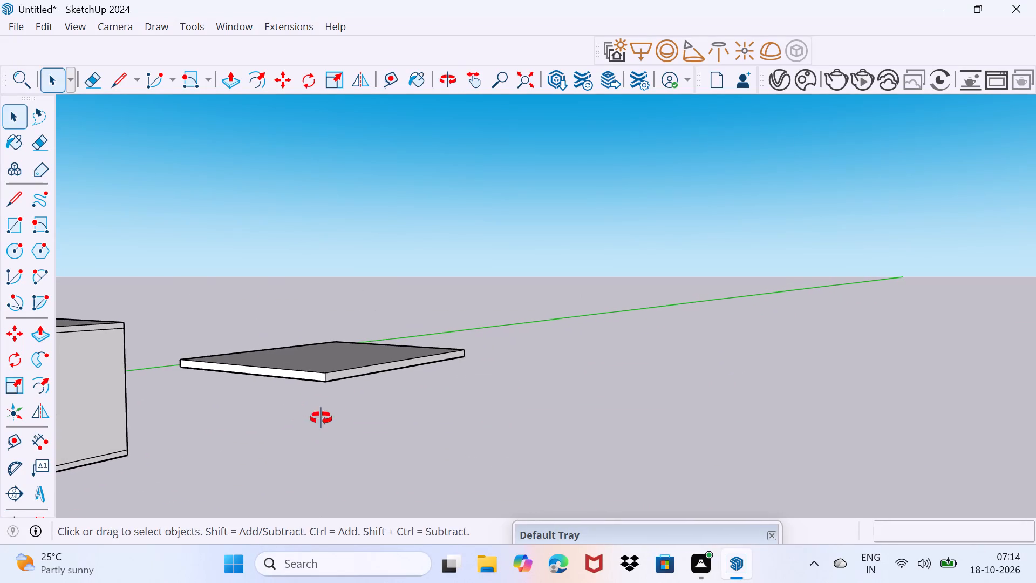
{"action": "middle_click_drag", "start_coordinate": [321, 418], "coordinate": [323, 396]}
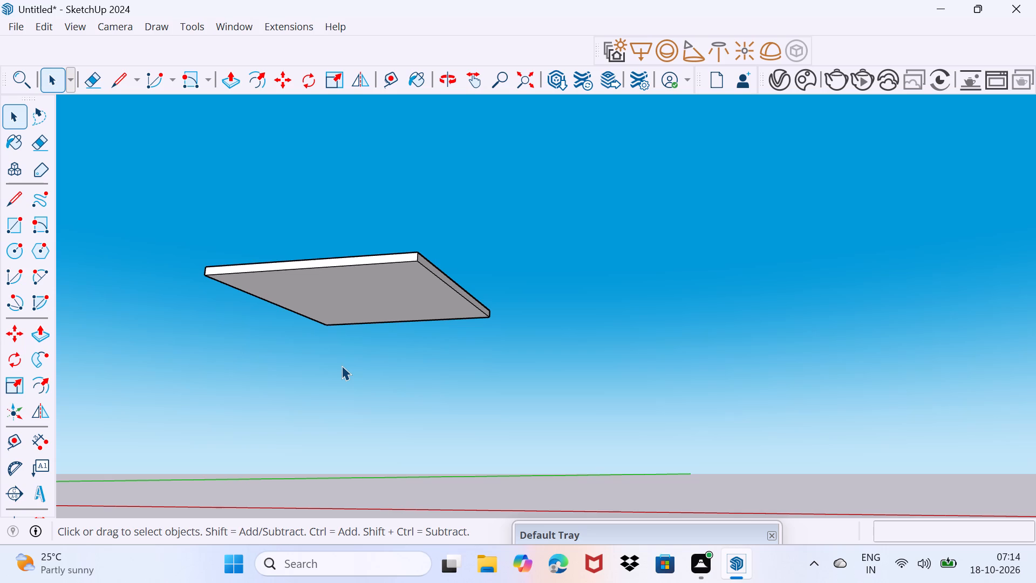
{"action": "scroll", "coordinate": [343, 363], "scroll_direction": "down", "scroll_amount": 2}
{"action": "middle_click_drag", "start_coordinate": [344, 342], "coordinate": [428, 329]}
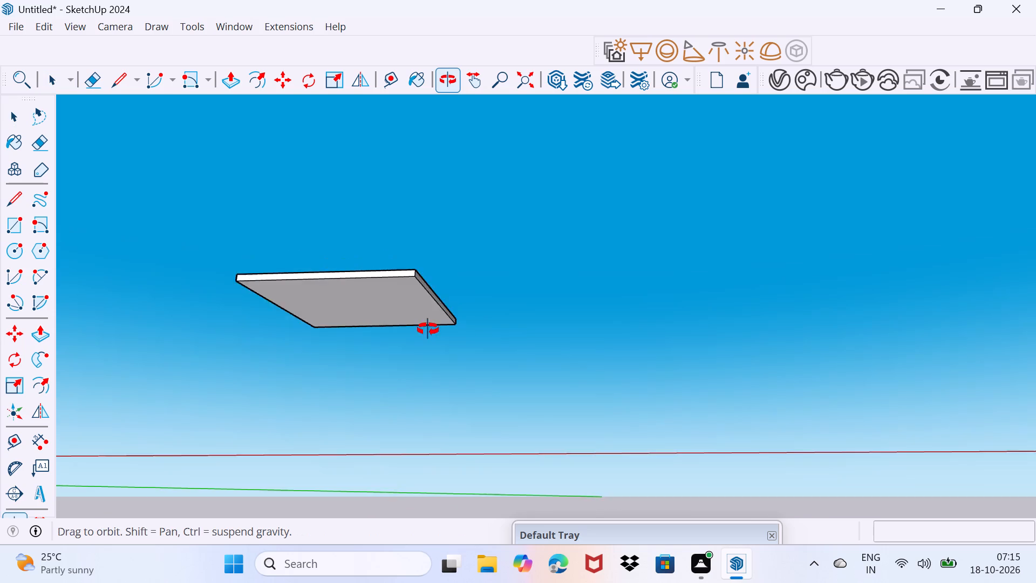
{"action": "middle_click_drag", "start_coordinate": [428, 329], "coordinate": [489, 323]}
{"action": "scroll", "coordinate": [489, 323], "scroll_direction": "down", "scroll_amount": 1}
{"action": "scroll", "coordinate": [374, 310], "scroll_direction": "up", "scroll_amount": 3}
{"action": "middle_click_drag", "start_coordinate": [362, 273], "coordinate": [342, 340], "text": "shift"}
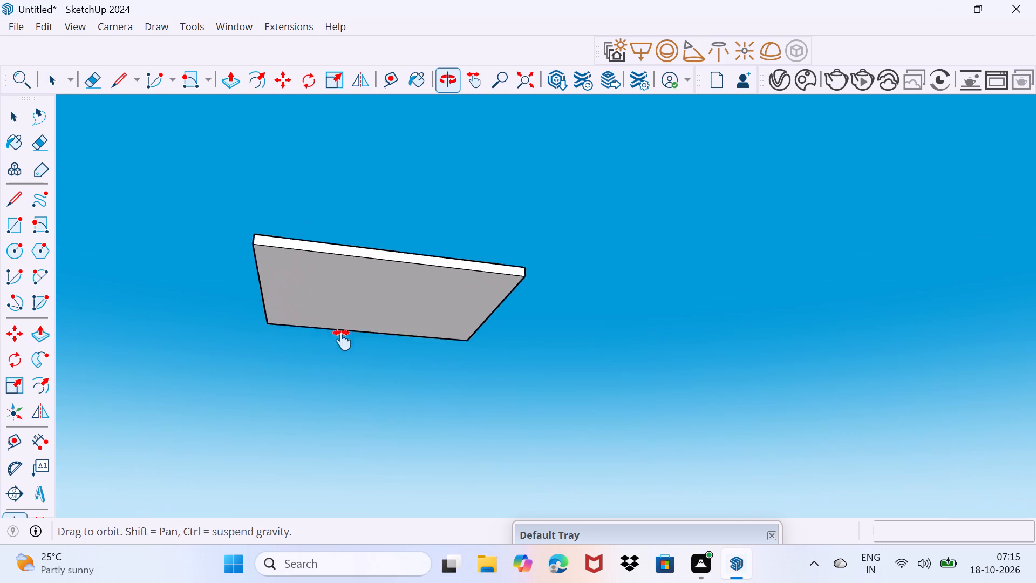
{"action": "middle_click_drag", "start_coordinate": [342, 340], "coordinate": [321, 390], "text": "shift"}
{"action": "middle_click_drag", "start_coordinate": [312, 394], "coordinate": [300, 246]}
{"action": "left_click", "coordinate": [40, 394]}
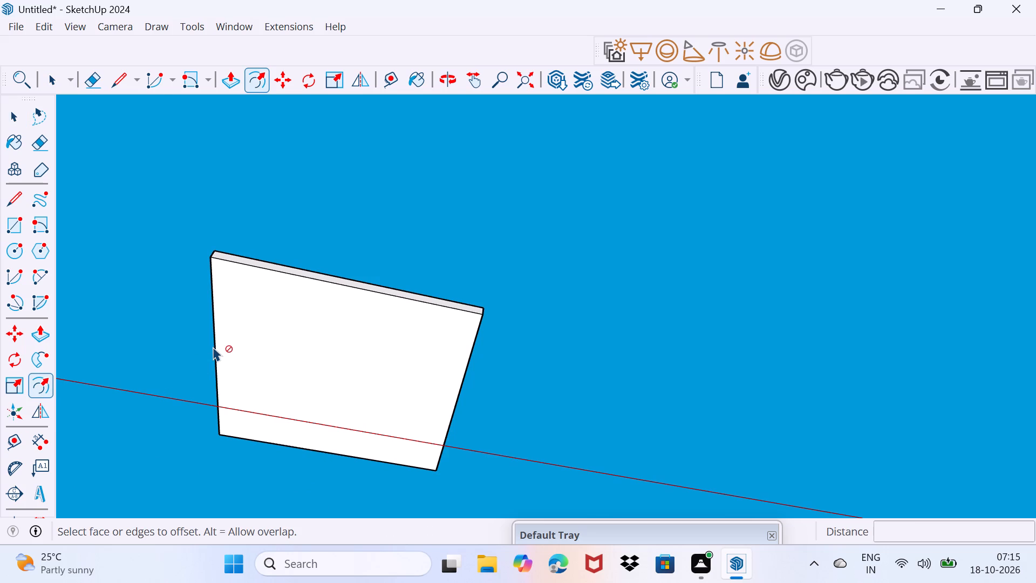
{"action": "left_click", "coordinate": [221, 340]}
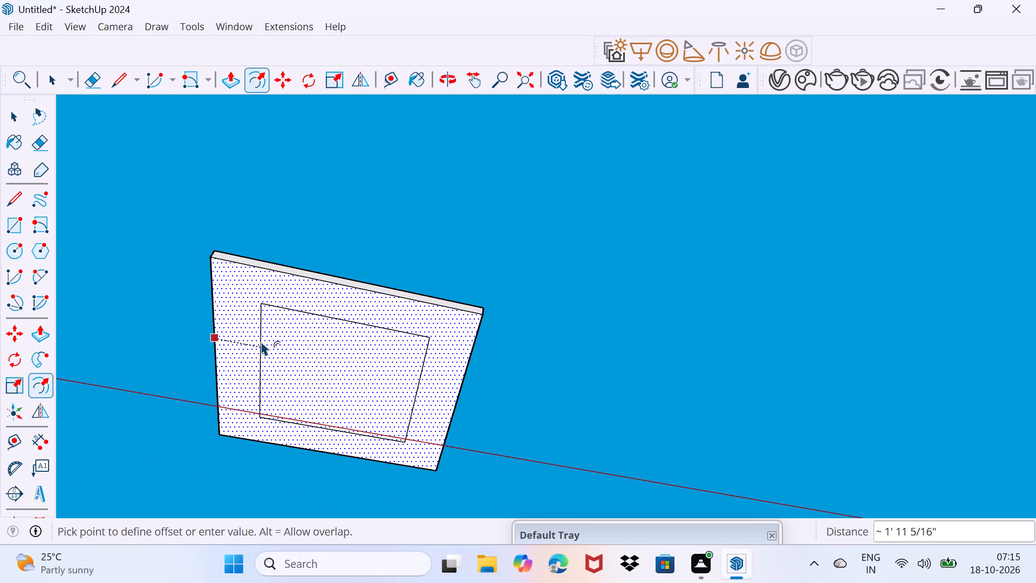
{"action": "left_click", "coordinate": [261, 341]}
Push the inner rectangle on the panel's underside 3" into the panel as a recess.
{"action": "key", "text": "space"}
{"action": "left_click", "coordinate": [333, 401]}
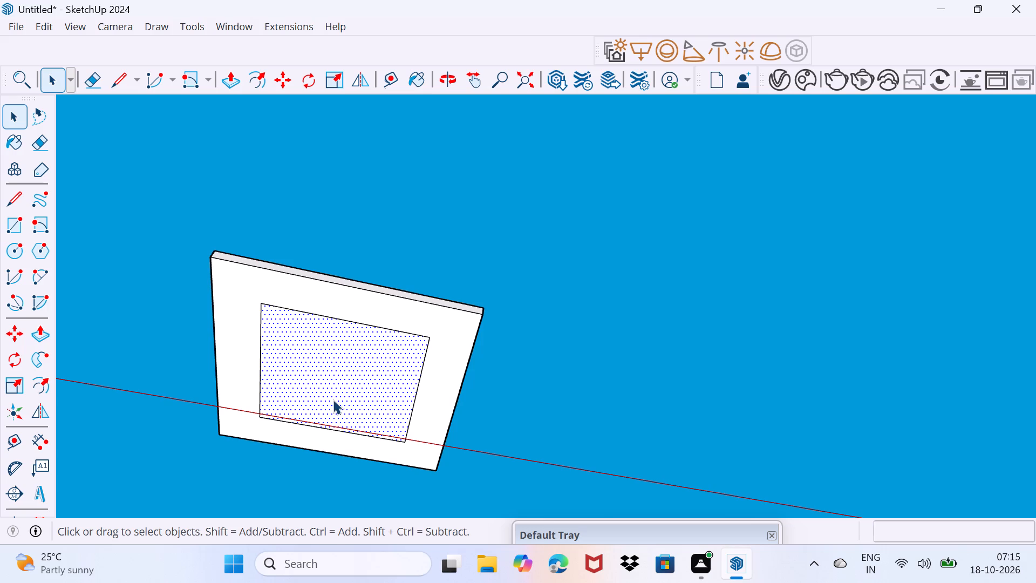
{"action": "key", "text": "p"}
{"action": "left_click", "coordinate": [333, 399]}
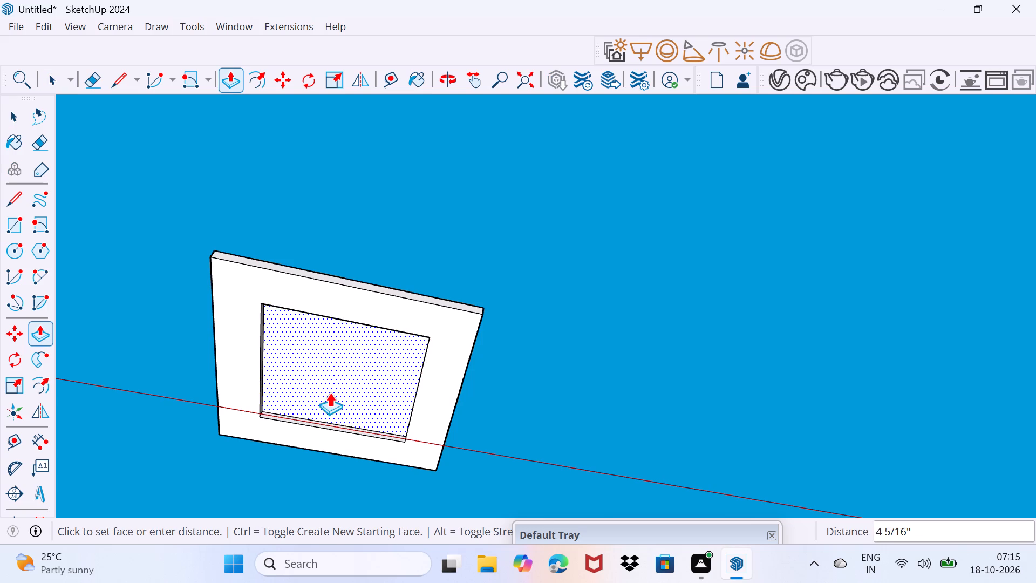
{"action": "middle_click_drag", "start_coordinate": [330, 392], "coordinate": [322, 438]}
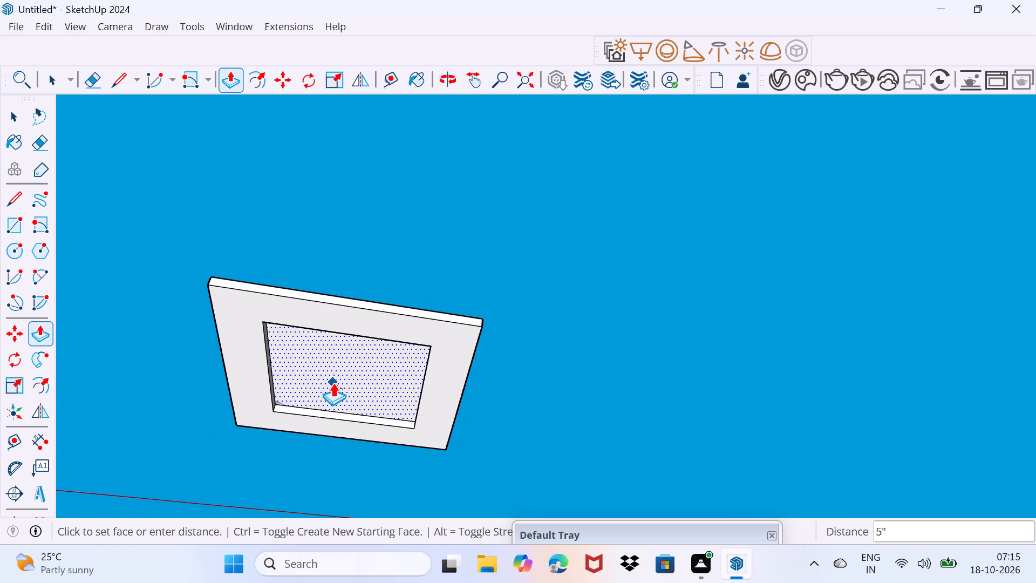
{"action": "key", "text": "3"}
{"action": "key", "text": "shift+quotedbl"}
{"action": "key", "text": "Return"}
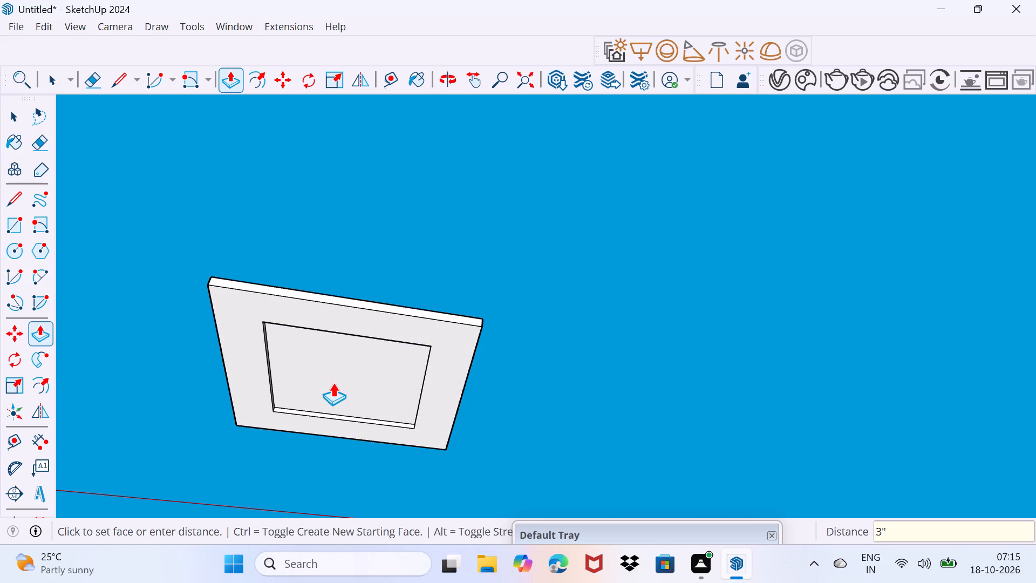
{"action": "key", "text": "space"}
Copy the recess's four lower opening edges 1 1/2" up into the recess, dividing its side walls into two strips.
{"action": "scroll", "coordinate": [326, 416], "scroll_direction": "up", "scroll_amount": 4}
{"action": "middle_click_drag", "start_coordinate": [322, 404], "coordinate": [133, 452]}
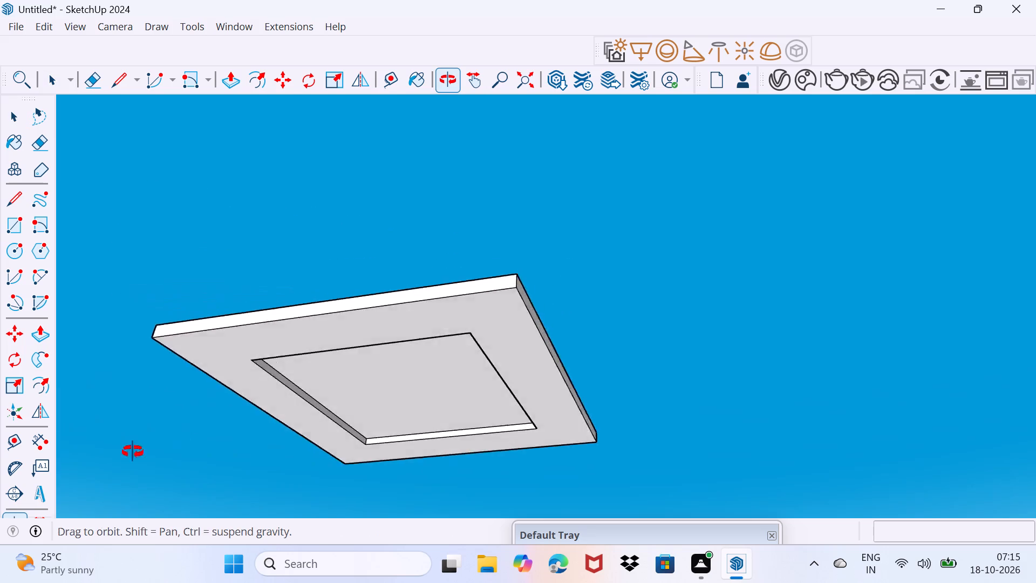
{"action": "middle_click_drag", "start_coordinate": [133, 452], "coordinate": [11, 437]}
{"action": "scroll", "coordinate": [480, 388], "scroll_direction": "up", "scroll_amount": 3}
{"action": "middle_click_drag", "start_coordinate": [550, 415], "coordinate": [226, 431]}
{"action": "scroll", "coordinate": [514, 440], "scroll_direction": "up", "scroll_amount": 1}
{"action": "left_click", "coordinate": [503, 455]}
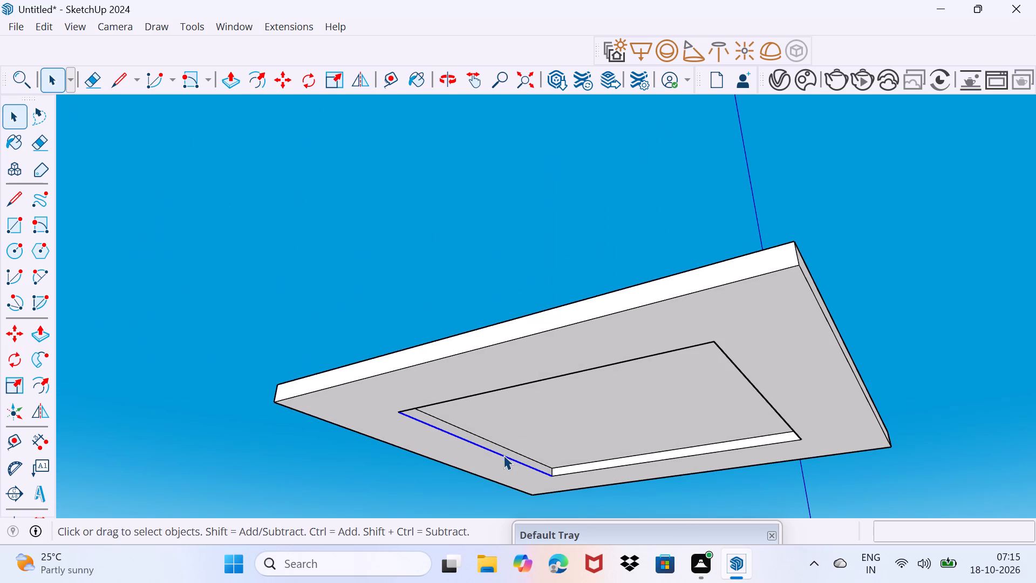
{"action": "left_click", "coordinate": [569, 471], "text": "ctrl"}
{"action": "left_click", "coordinate": [595, 463], "text": "ctrl+shift"}
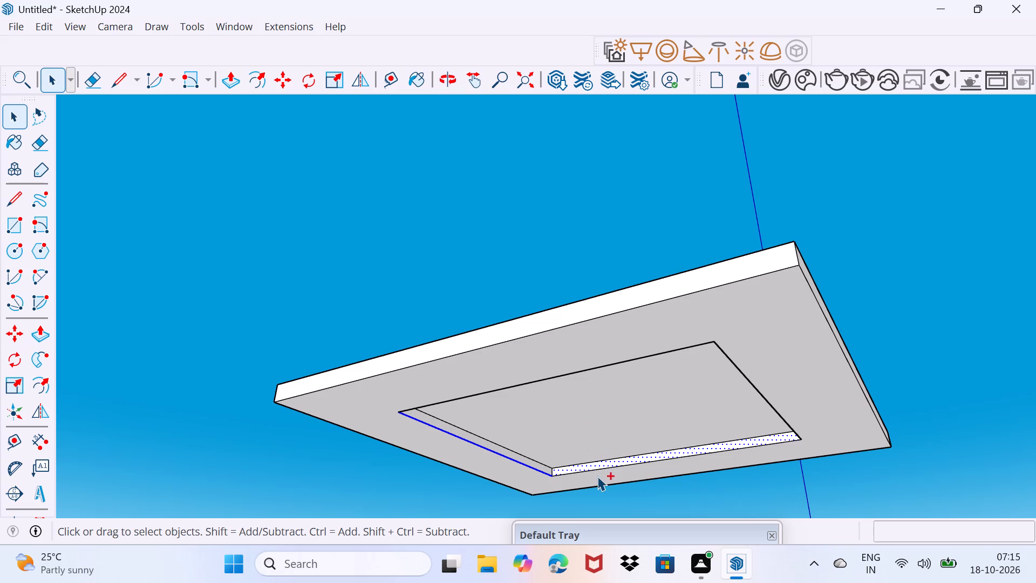
{"action": "left_click", "coordinate": [596, 465], "text": "ctrl+shift"}
{"action": "scroll", "coordinate": [596, 465], "scroll_direction": "up", "scroll_amount": 10, "text": "ctrl+shift"}
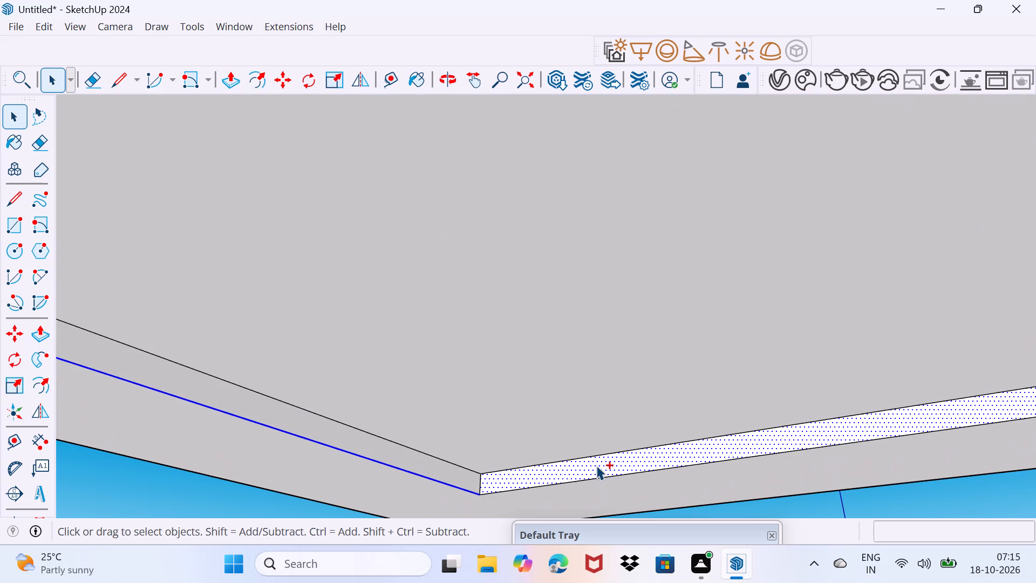
{"action": "left_click", "coordinate": [596, 466], "text": "ctrl+shift"}
{"action": "left_click", "coordinate": [592, 478], "text": "ctrl"}
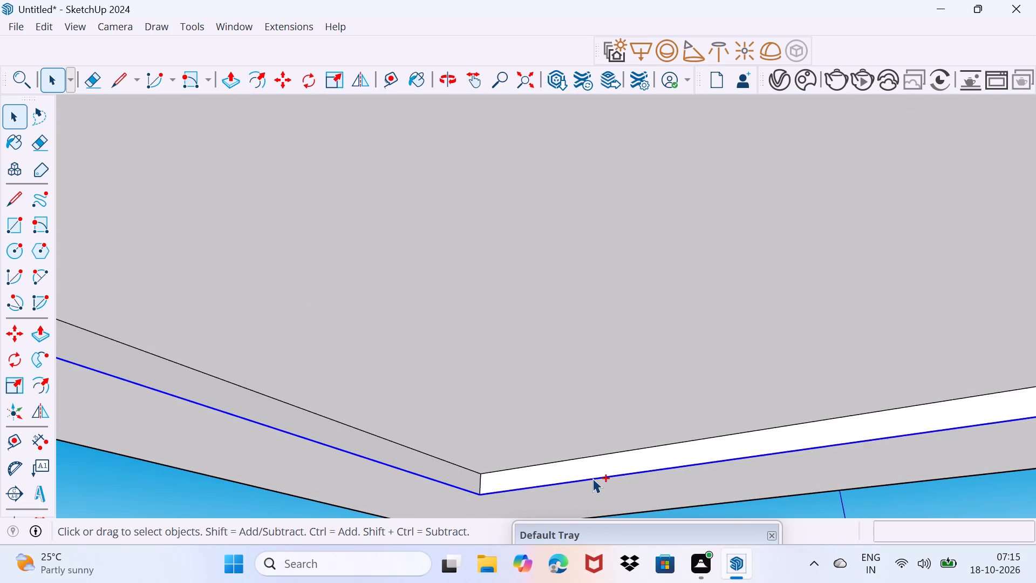
{"action": "scroll", "coordinate": [592, 478], "scroll_direction": "down", "scroll_amount": 11, "text": "ctrl"}
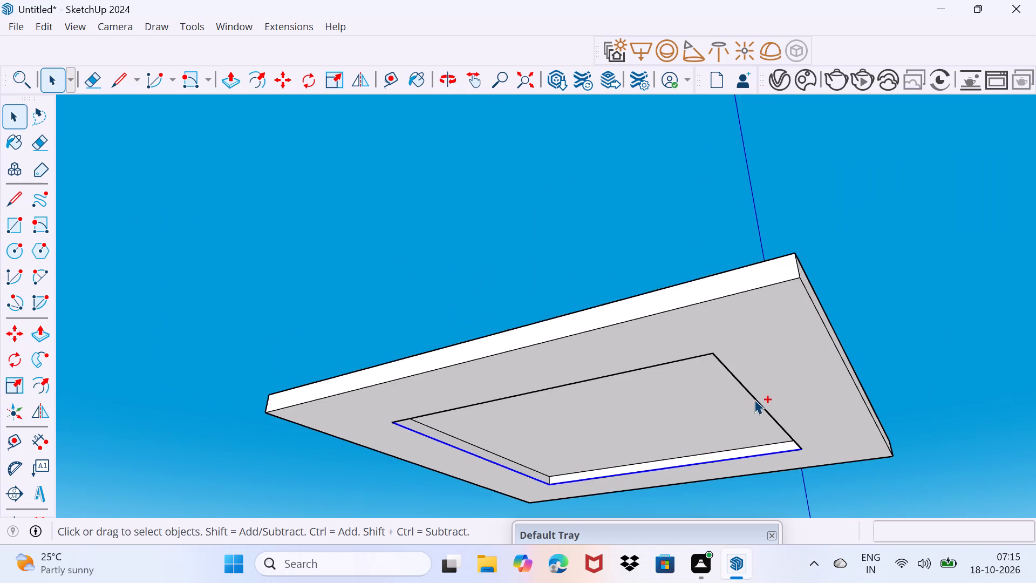
{"action": "left_click", "coordinate": [754, 399], "text": "ctrl"}
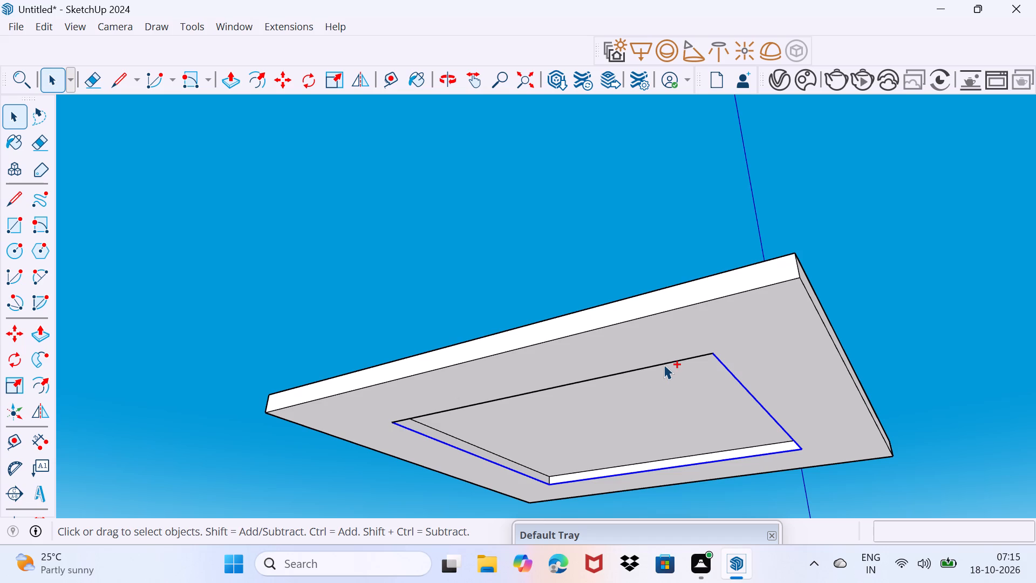
{"action": "left_click", "coordinate": [664, 364], "text": "ctrl"}
{"action": "middle_click_drag", "start_coordinate": [667, 393], "coordinate": [539, 386], "text": "ctrl"}
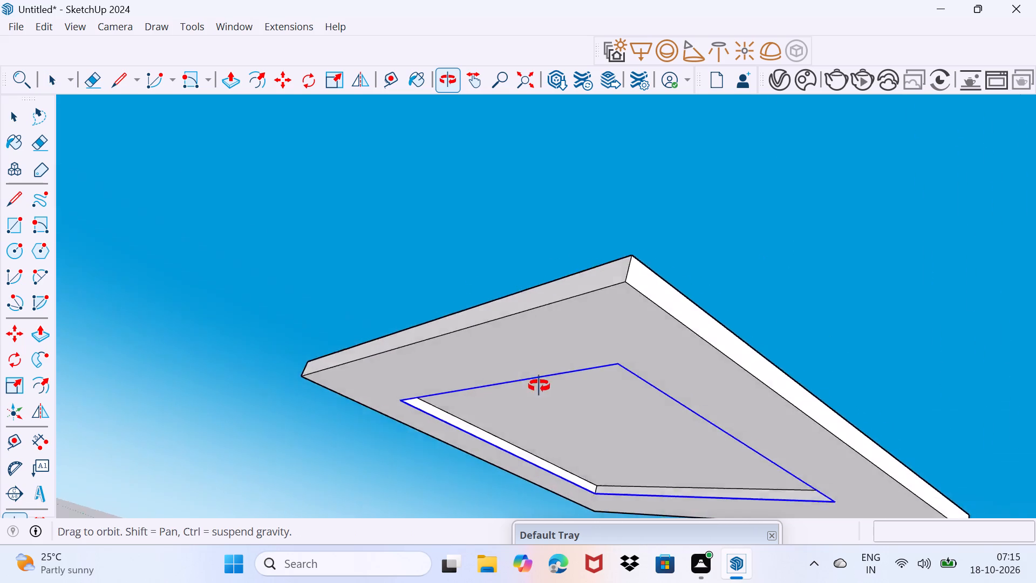
{"action": "middle_click_drag", "start_coordinate": [539, 386], "coordinate": [515, 365], "text": "ctrl"}
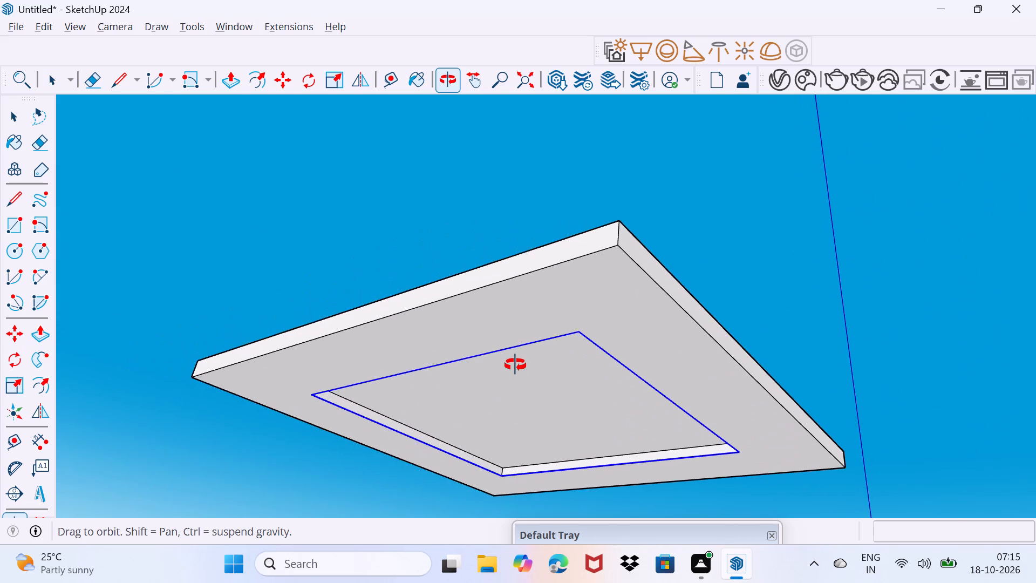
{"action": "middle_click_drag", "start_coordinate": [515, 365], "coordinate": [790, 455], "text": "ctrl"}
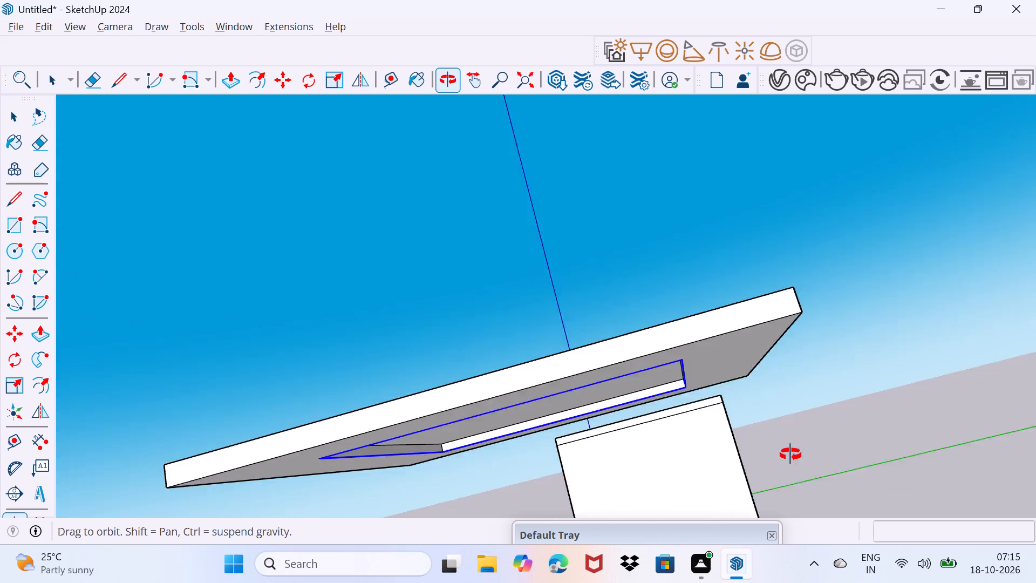
{"action": "middle_click_drag", "start_coordinate": [790, 455], "coordinate": [689, 379], "text": "ctrl"}
{"action": "scroll", "coordinate": [670, 395], "scroll_direction": "up", "scroll_amount": 6, "text": "ctrl"}
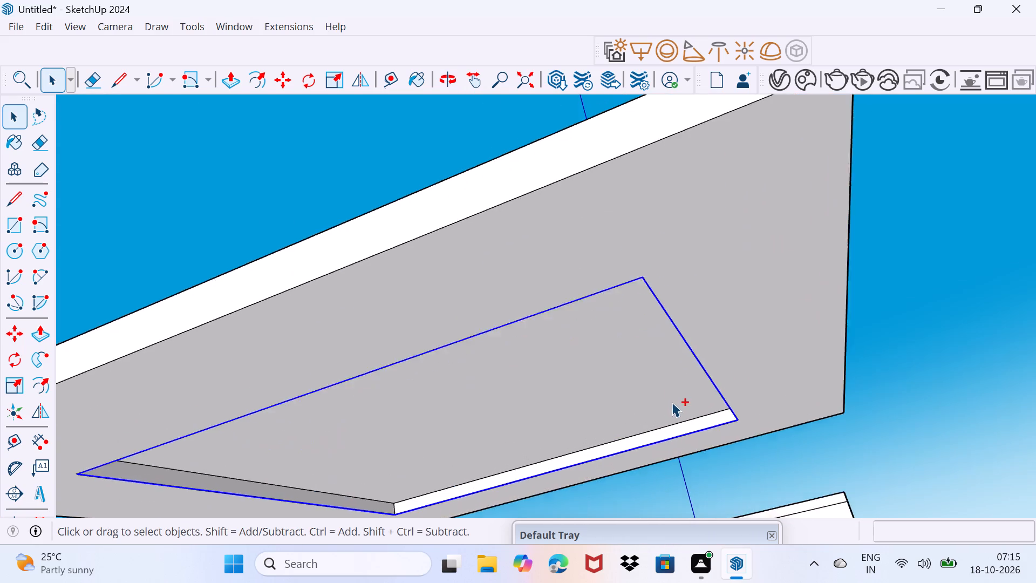
{"action": "scroll", "coordinate": [672, 402], "scroll_direction": "up", "scroll_amount": 2, "text": "ctrl"}
{"action": "middle_click_drag", "start_coordinate": [712, 460], "coordinate": [811, 442], "text": "ctrl"}
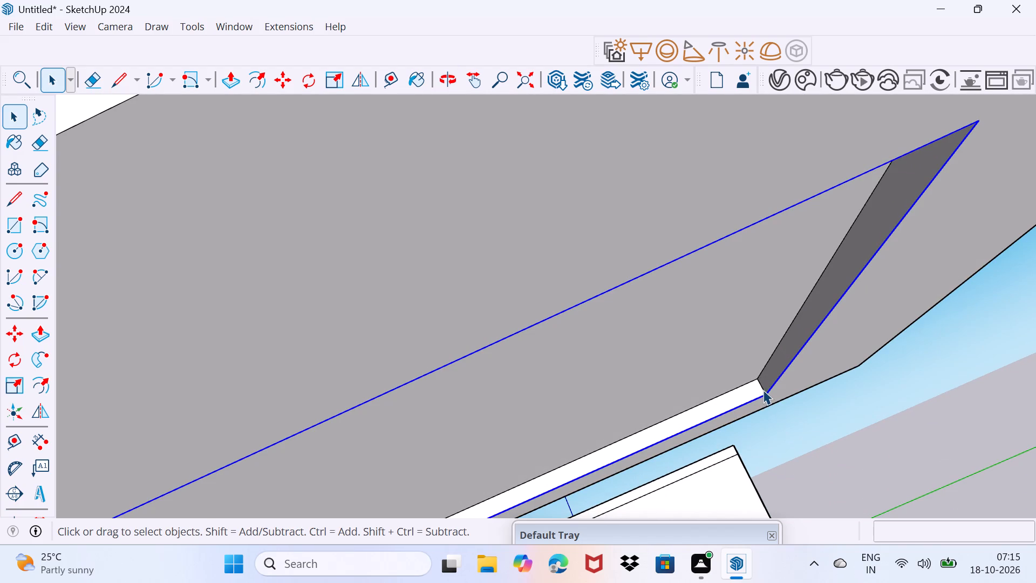
{"action": "key", "text": "m"}
{"action": "left_click", "coordinate": [761, 394]}
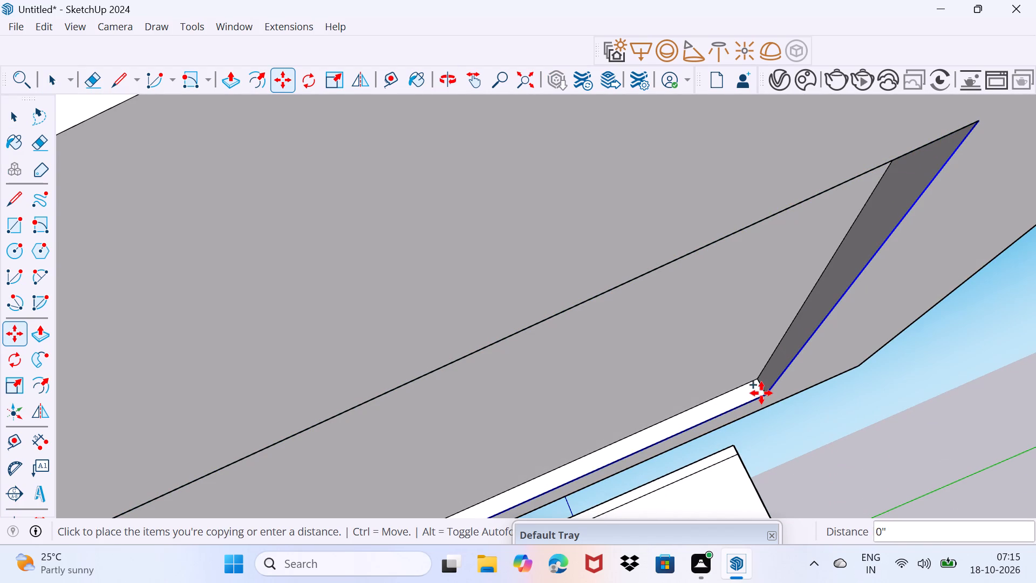
{"action": "scroll", "coordinate": [758, 389], "scroll_direction": "up", "scroll_amount": 17}
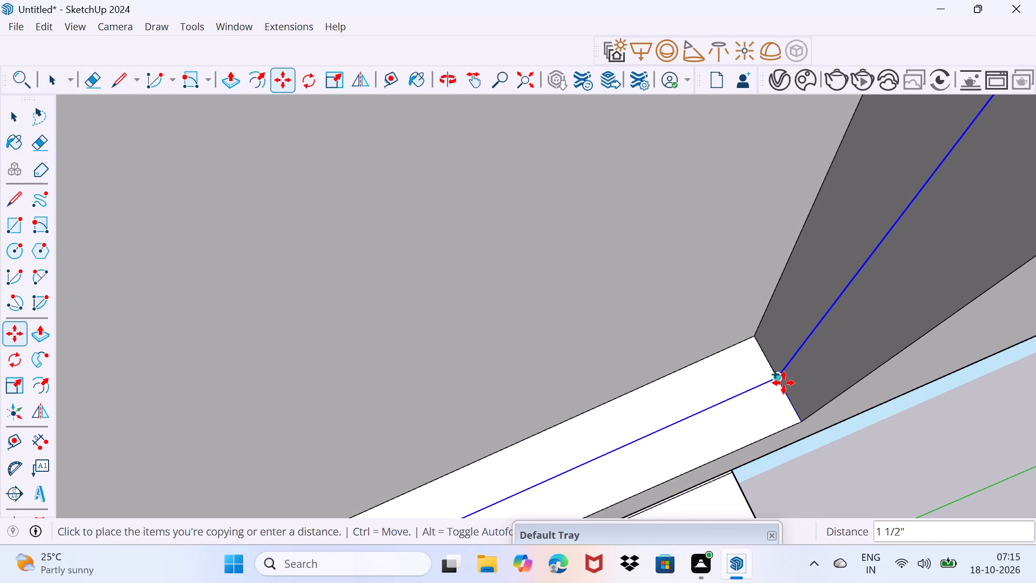
{"action": "left_click", "coordinate": [783, 382]}
{"action": "key", "text": "space"}
Push the upper strip of one recess side wall 0.5" outward into the panel.
{"action": "left_click_drag", "start_coordinate": [762, 382], "coordinate": [769, 356]}
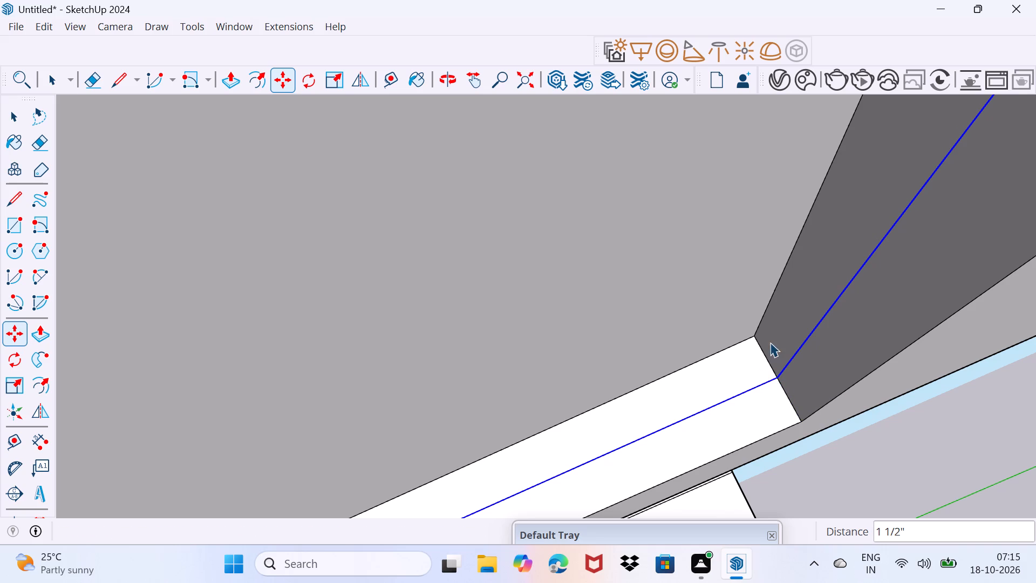
{"action": "left_click_drag", "start_coordinate": [746, 373], "coordinate": [756, 344]}
{"action": "left_click", "coordinate": [779, 325]}
{"action": "key", "text": "p"}
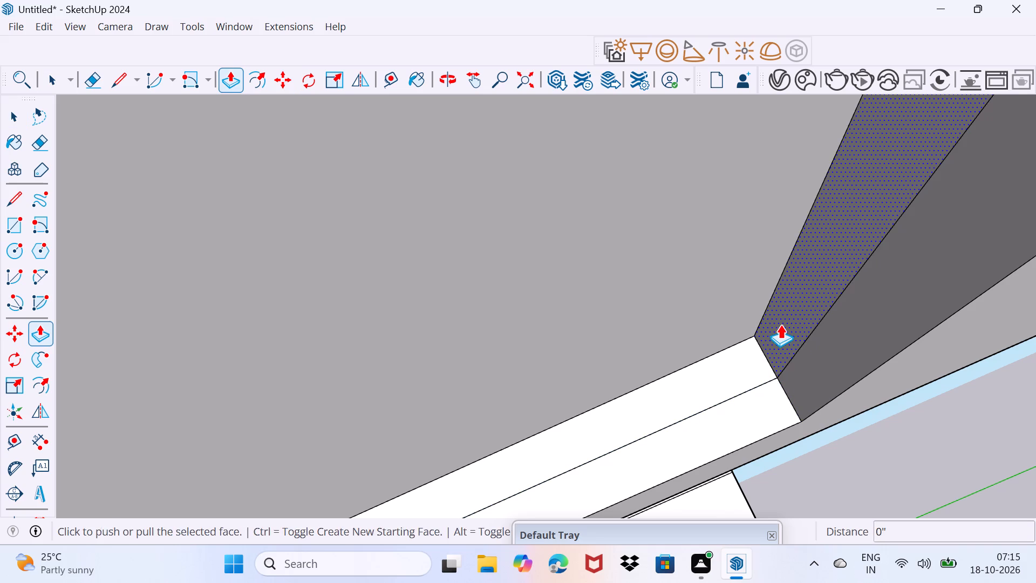
{"action": "left_click", "coordinate": [780, 324]}
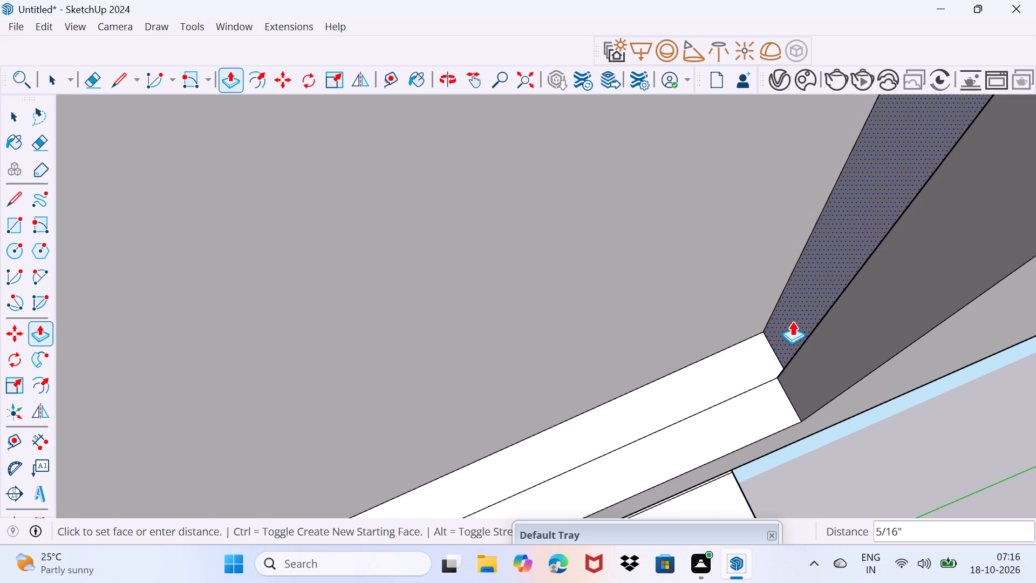
{"action": "key", "text": "0"}
{"action": "type", "text": ".5\""}
{"action": "key", "text": "Return"}
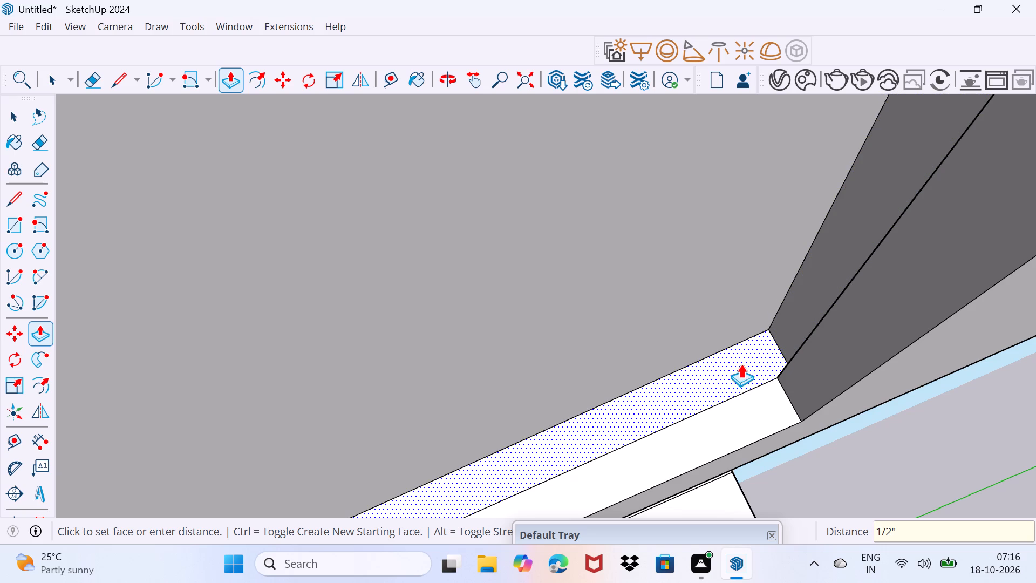
Repeat the same 0.5" push on the upper strips of the other recess side walls.
{"action": "double_click", "coordinate": [741, 364]}
{"action": "scroll", "coordinate": [741, 364], "scroll_direction": "down", "scroll_amount": 16}
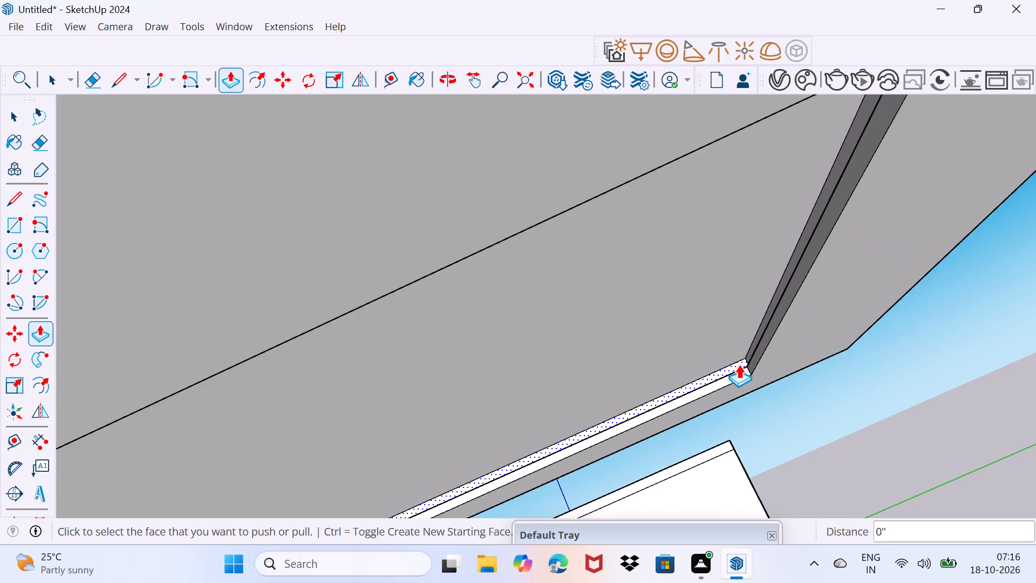
{"action": "scroll", "coordinate": [739, 364], "scroll_direction": "down", "scroll_amount": 8}
{"action": "middle_click_drag", "start_coordinate": [724, 376], "coordinate": [383, 393]}
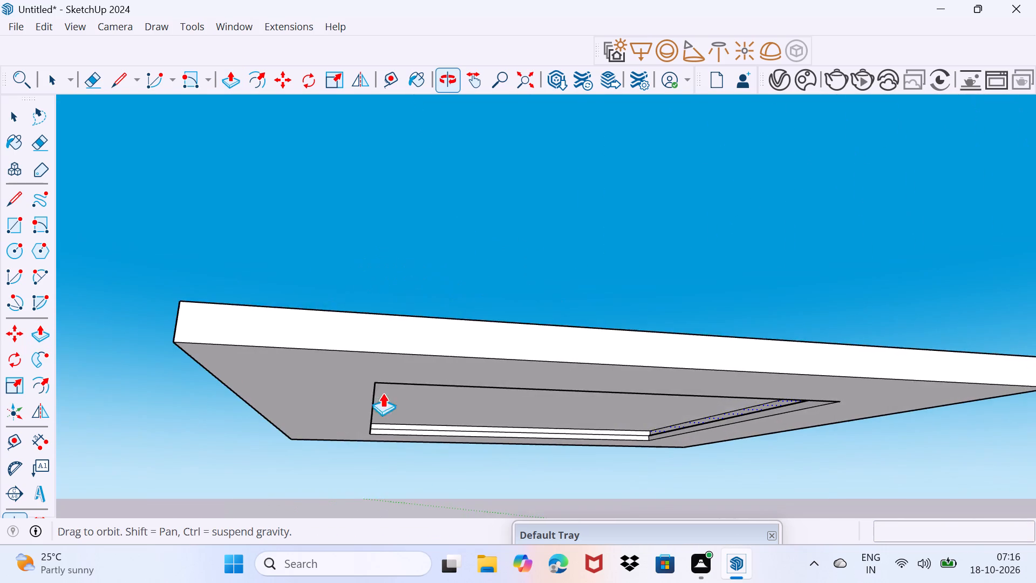
{"action": "scroll", "coordinate": [442, 433], "scroll_direction": "up", "scroll_amount": 11}
{"action": "double_click", "coordinate": [442, 422]}
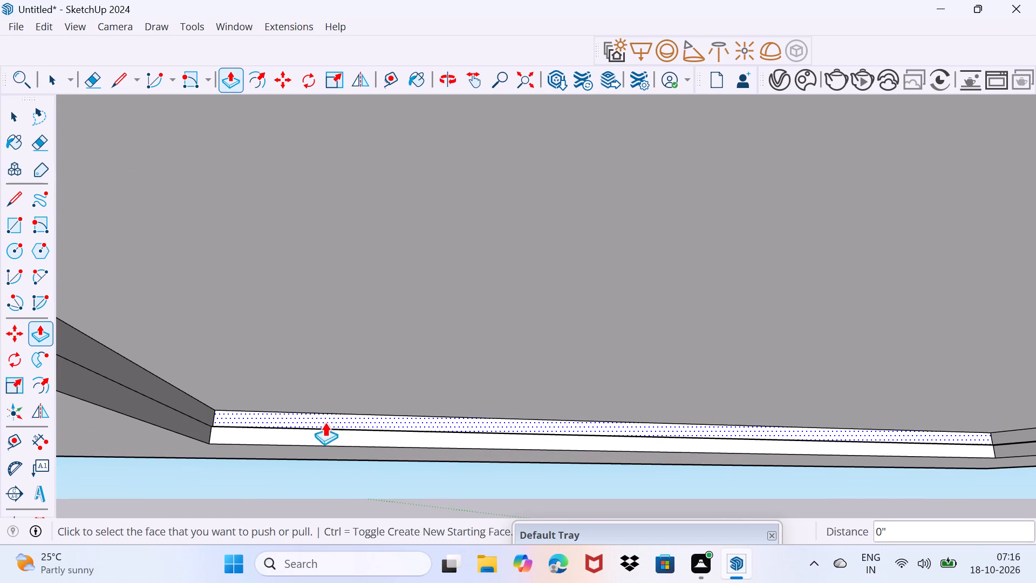
{"action": "double_click", "coordinate": [200, 405]}
{"action": "double_click", "coordinate": [201, 405]}
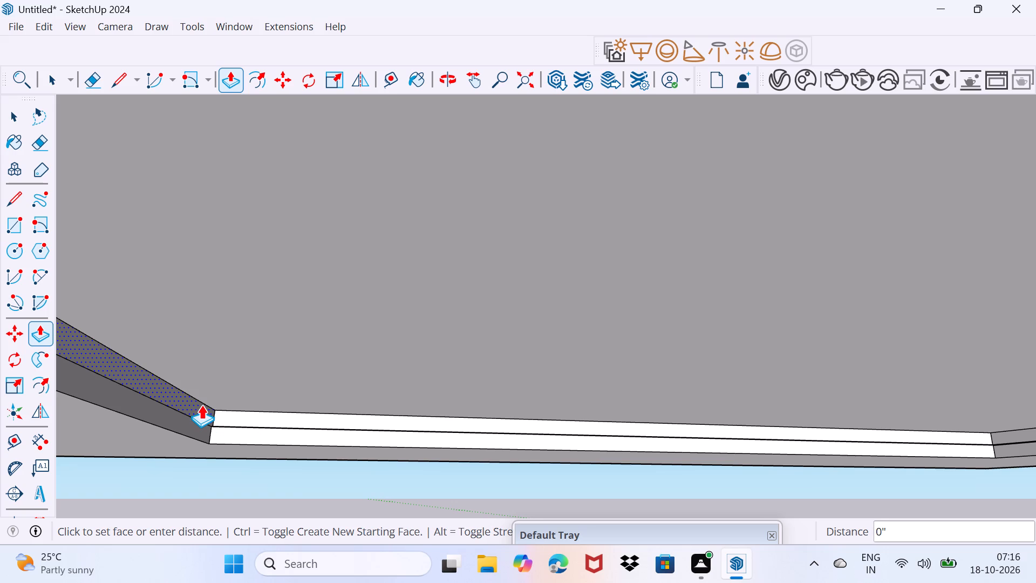
{"action": "scroll", "coordinate": [212, 403], "scroll_direction": "down", "scroll_amount": 8}
{"action": "key", "text": "space"}
Select the upper strips of the recess's four side walls and make them into one group.
{"action": "left_click_drag", "start_coordinate": [233, 417], "coordinate": [242, 407]}
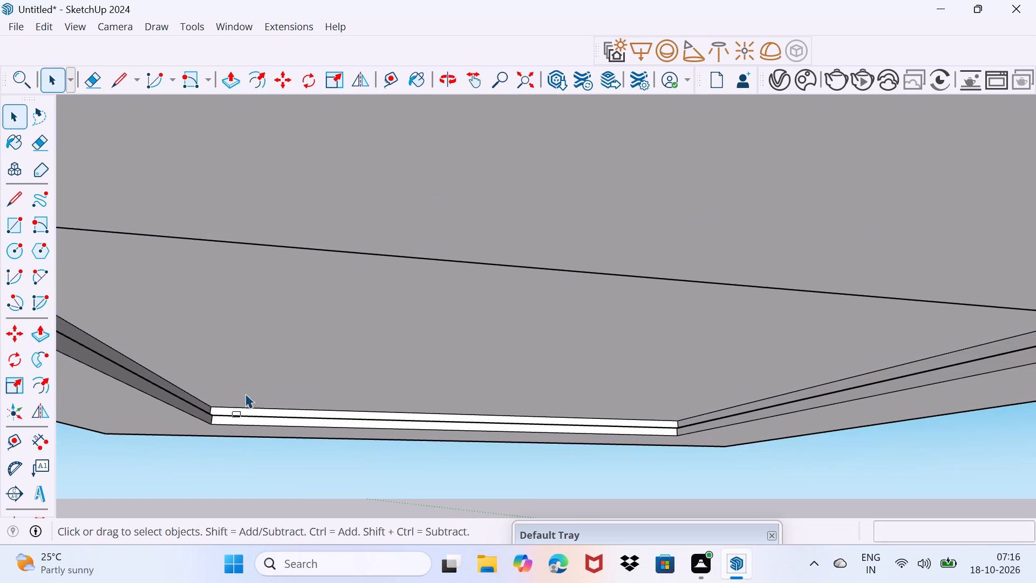
{"action": "scroll", "coordinate": [212, 401], "scroll_direction": "up", "scroll_amount": 5}
{"action": "middle_click_drag", "start_coordinate": [209, 404], "coordinate": [213, 424]}
{"action": "left_click", "coordinate": [192, 424]}
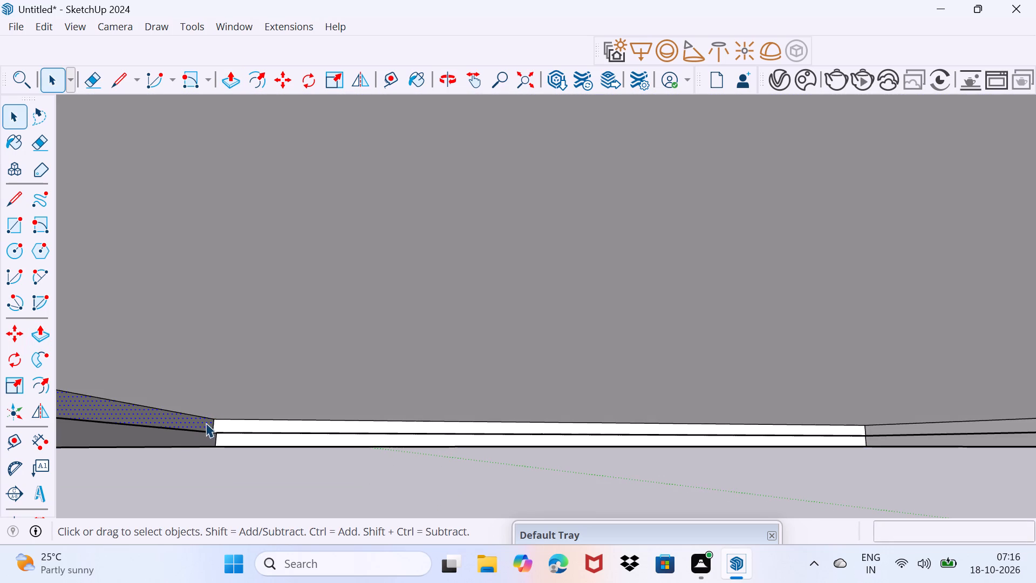
{"action": "left_click", "coordinate": [258, 422], "text": "ctrl"}
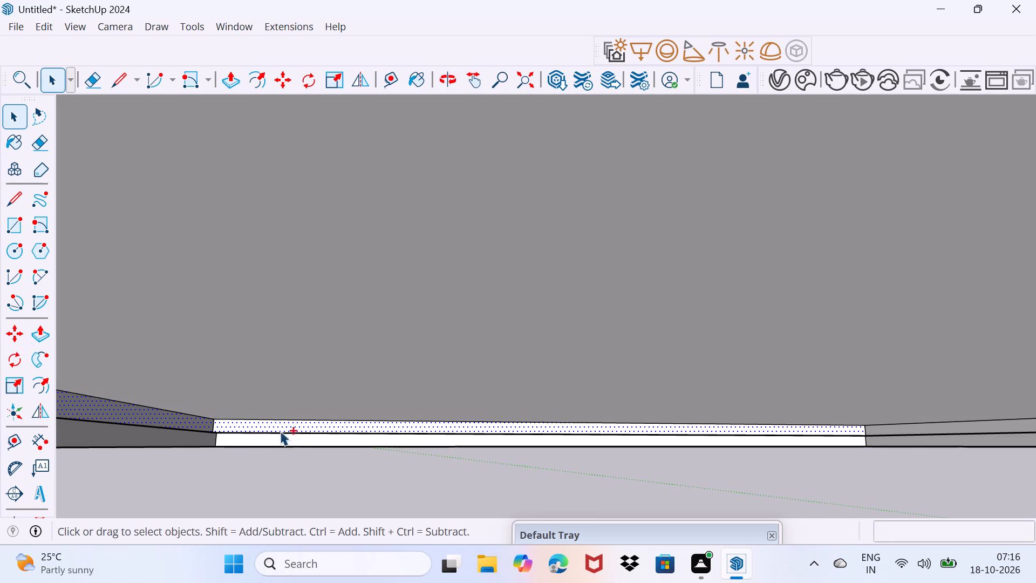
{"action": "middle_click_drag", "start_coordinate": [302, 429], "coordinate": [575, 361], "text": "ctrl"}
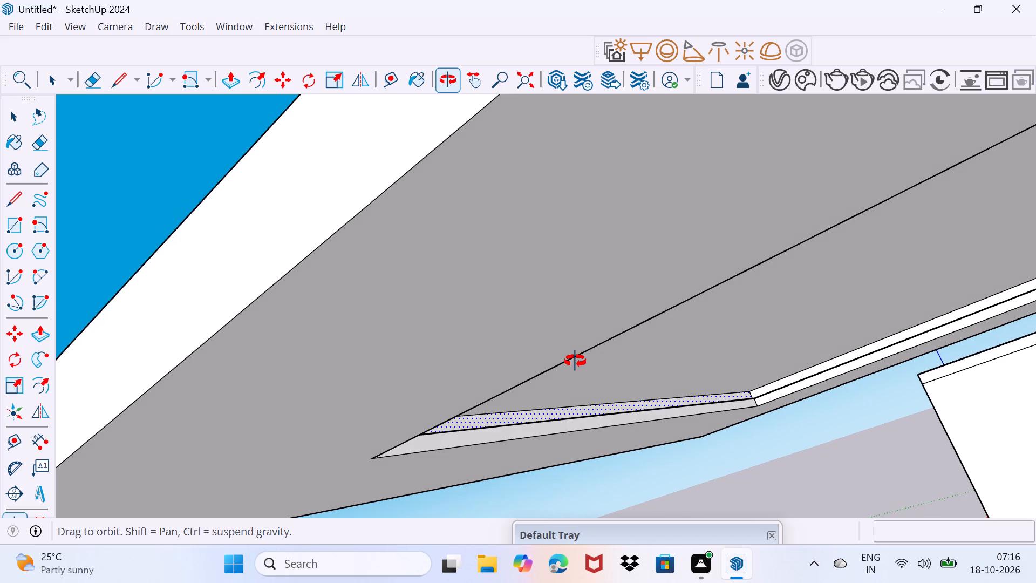
{"action": "middle_click_drag", "start_coordinate": [575, 361], "coordinate": [74, 356], "text": "ctrl"}
{"action": "scroll", "coordinate": [312, 373], "scroll_direction": "down", "scroll_amount": 7}
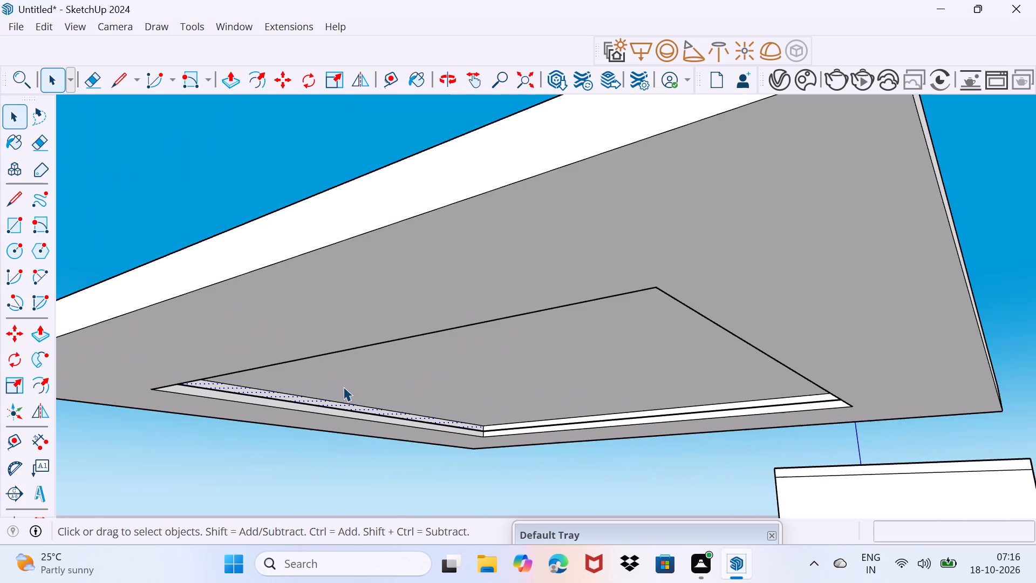
{"action": "middle_click_drag", "start_coordinate": [383, 424], "coordinate": [713, 436]}
{"action": "scroll", "coordinate": [553, 423], "scroll_direction": "up", "scroll_amount": 5}
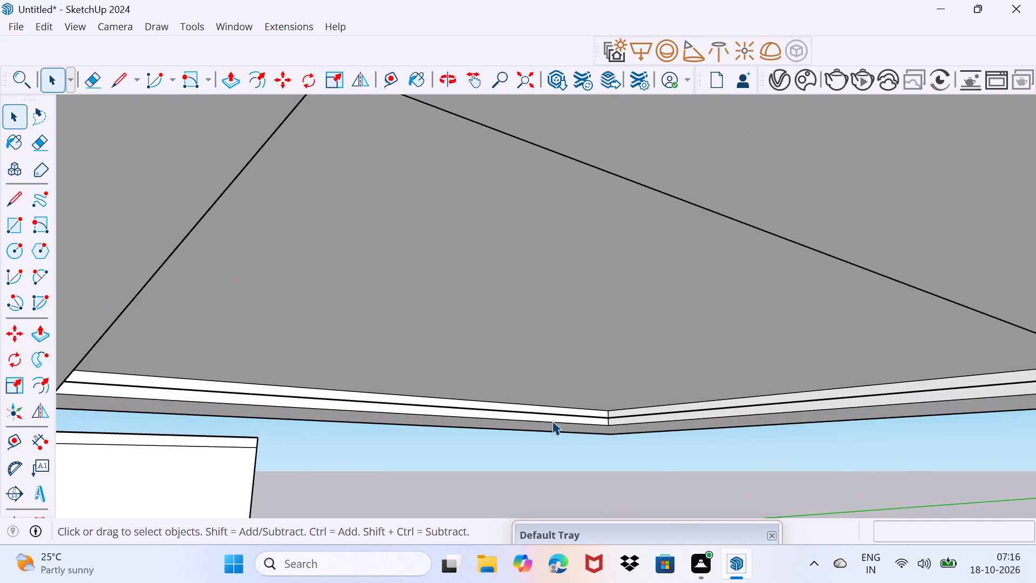
{"action": "scroll", "coordinate": [552, 421], "scroll_direction": "up", "scroll_amount": 10}
{"action": "left_click", "coordinate": [680, 405], "text": "ctrl"}
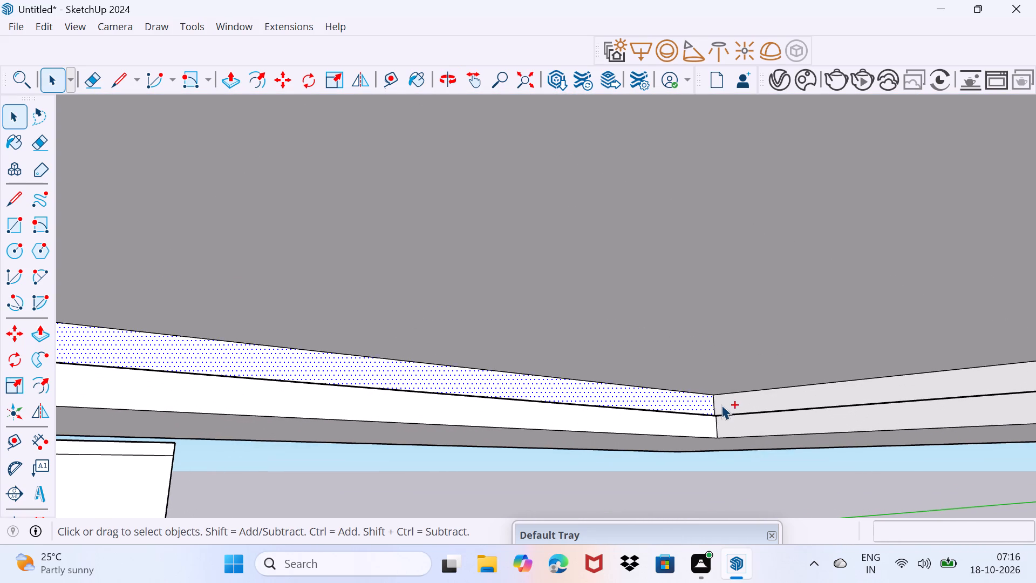
{"action": "left_click", "coordinate": [740, 403], "text": "ctrl"}
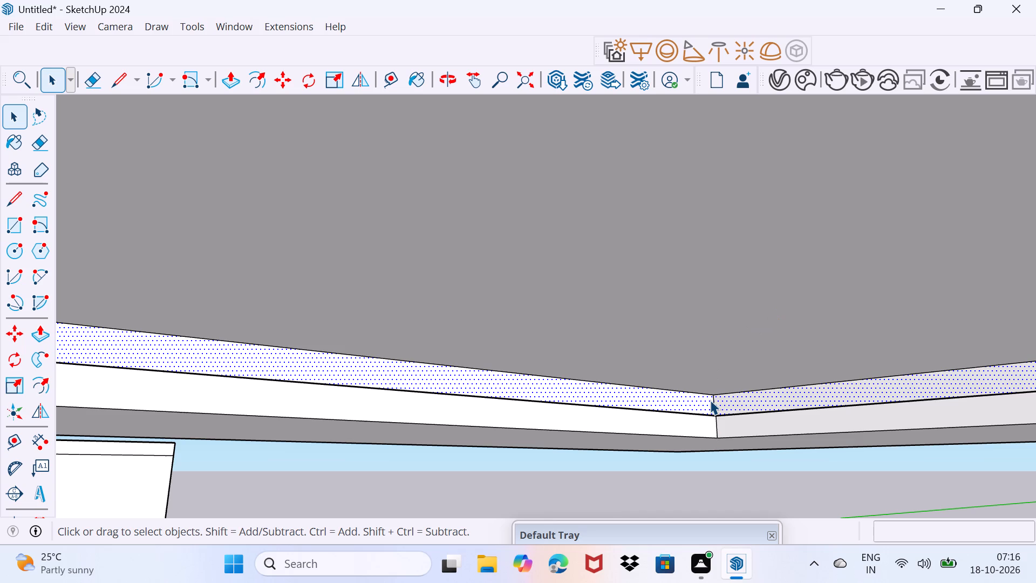
{"action": "right_click", "coordinate": [710, 400]}
{"action": "left_click", "coordinate": [758, 244]}
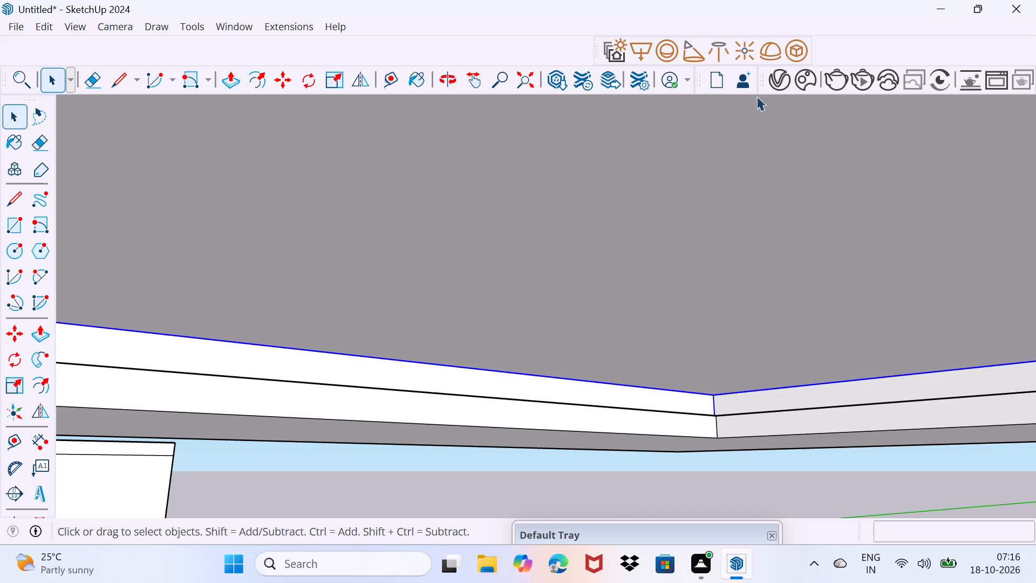
Convert the grouped wall strips into a V-Ray mesh light.
{"action": "left_click", "coordinate": [792, 52]}
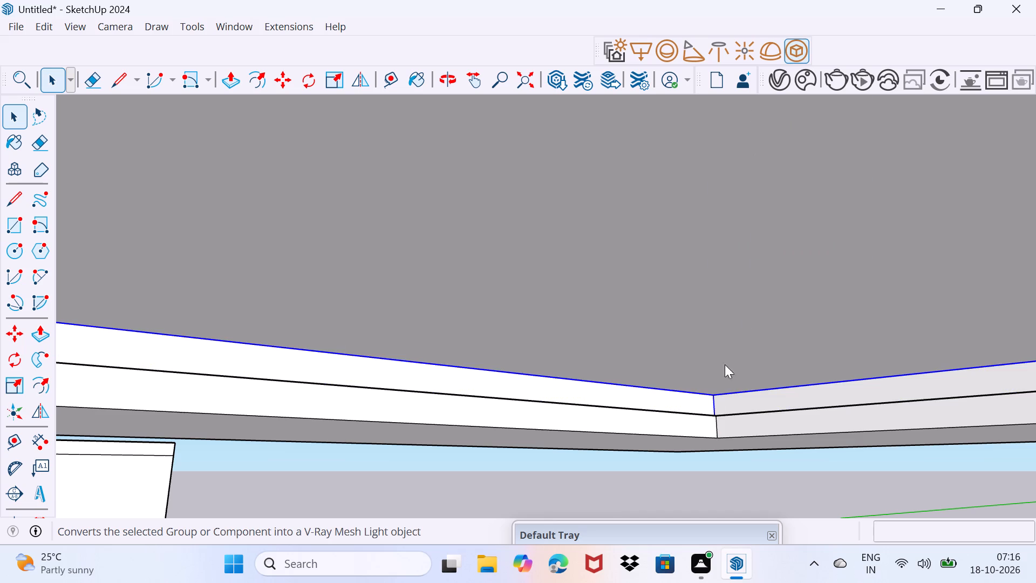
Set the Mesh Light's colour to yellow, about R 0.913, G 0.863, B 0.295, in the V-Ray Asset Editor.
{"action": "left_click", "coordinate": [769, 78]}
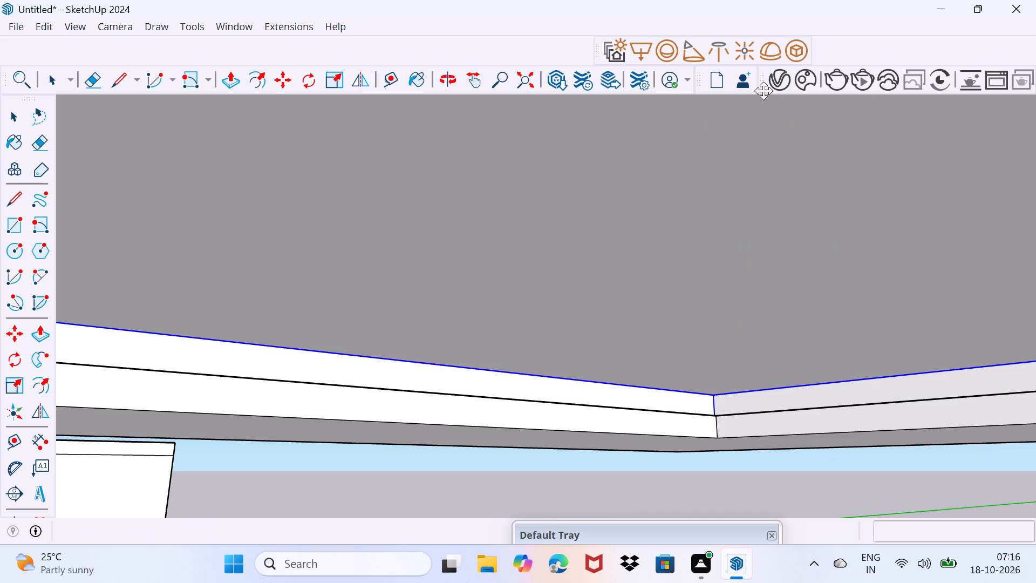
{"action": "scroll", "coordinate": [734, 256], "scroll_direction": "down", "scroll_amount": 4}
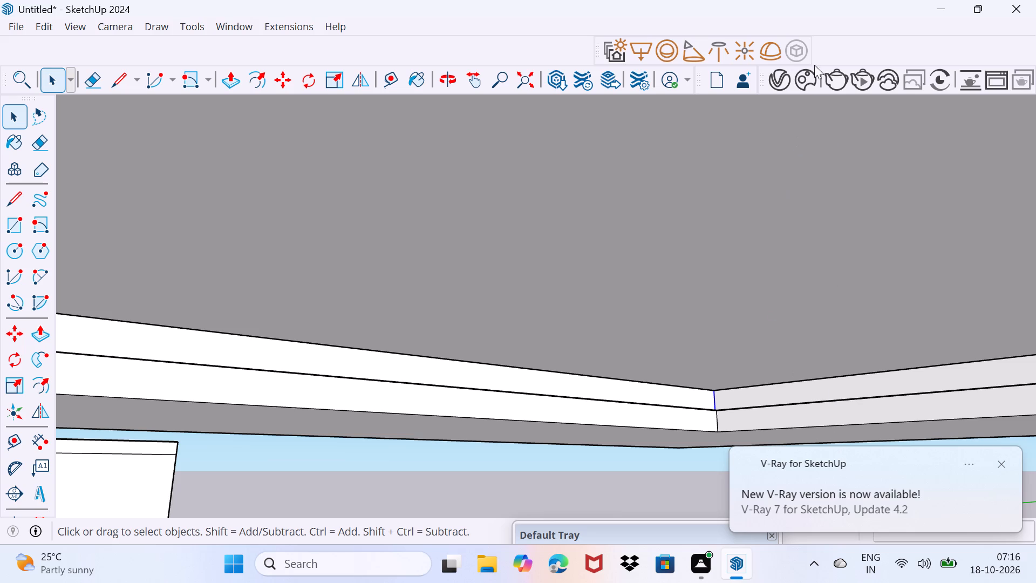
{"action": "left_click", "coordinate": [782, 87]}
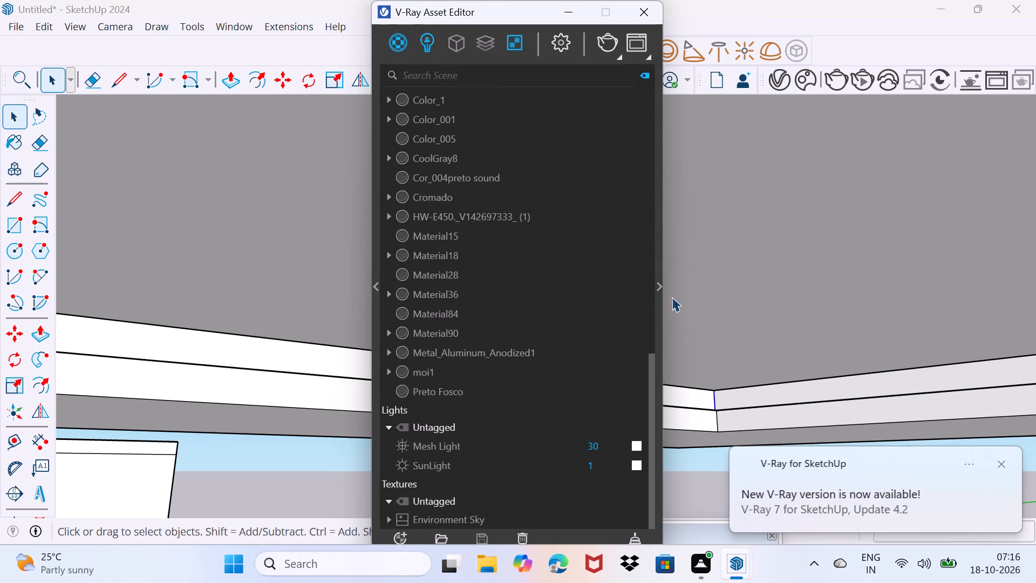
{"action": "left_click", "coordinate": [658, 289]}
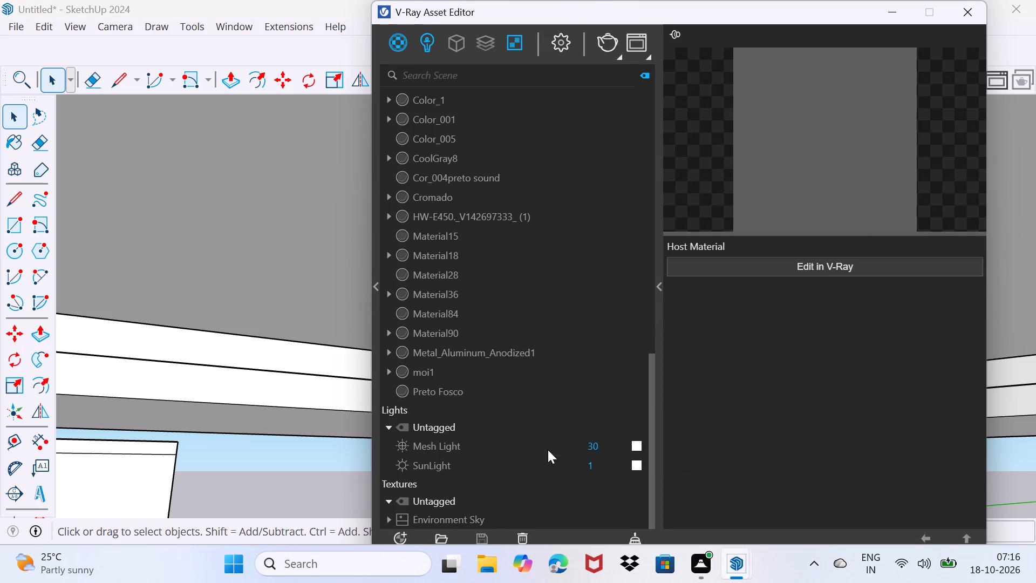
{"action": "left_click", "coordinate": [482, 445]}
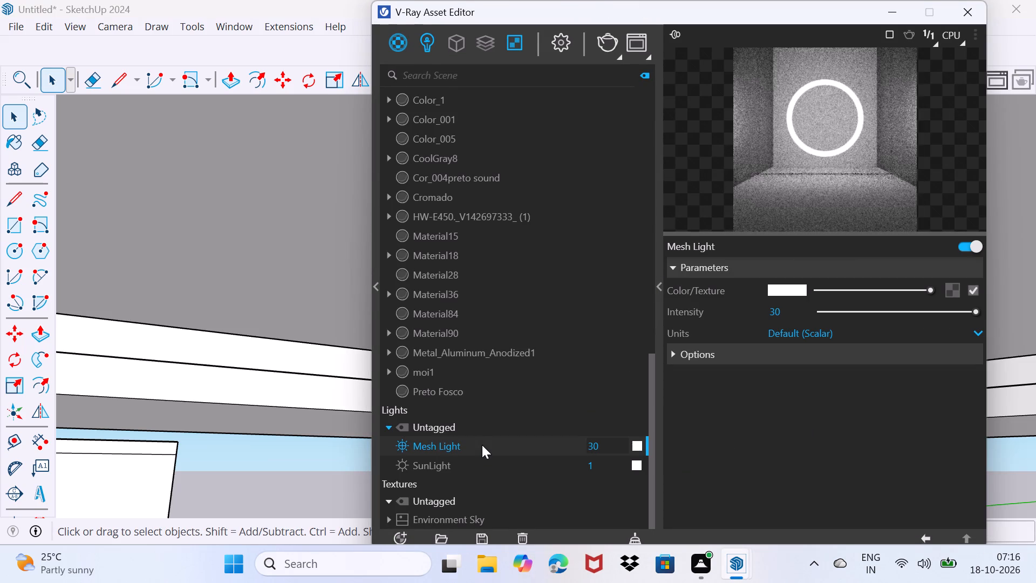
{"action": "left_click", "coordinate": [471, 465]}
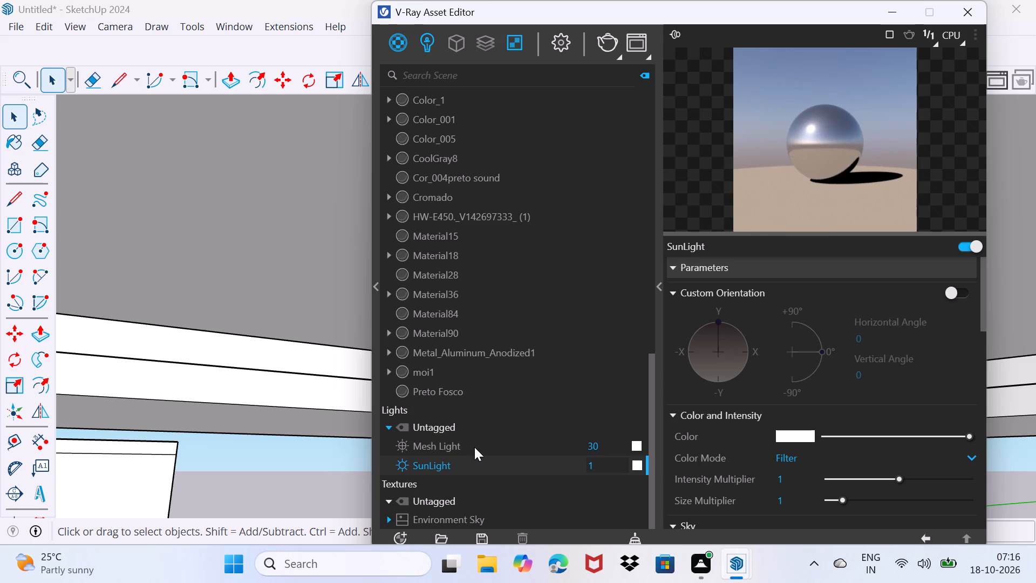
{"action": "left_click", "coordinate": [474, 447]}
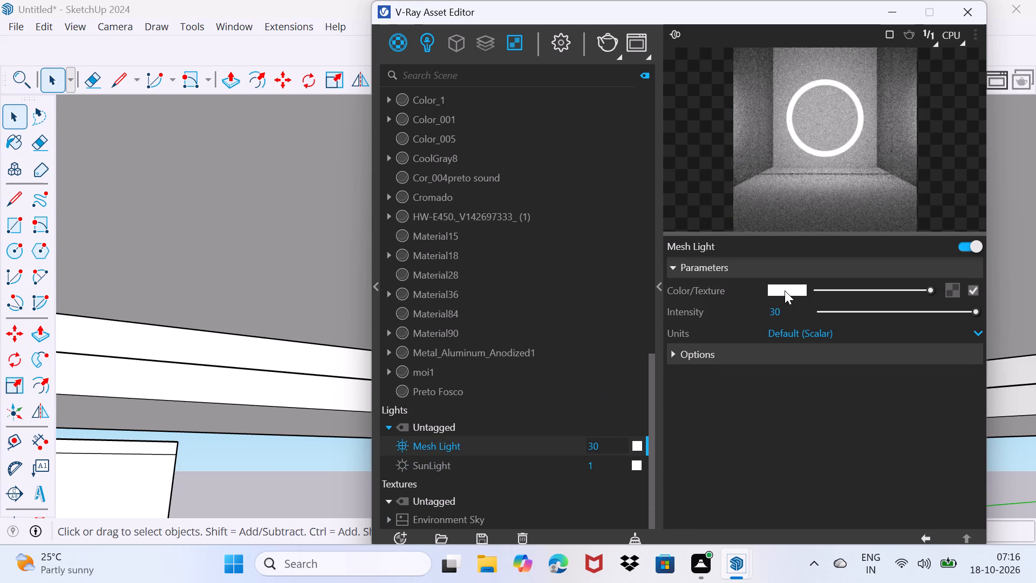
{"action": "left_click", "coordinate": [785, 290]}
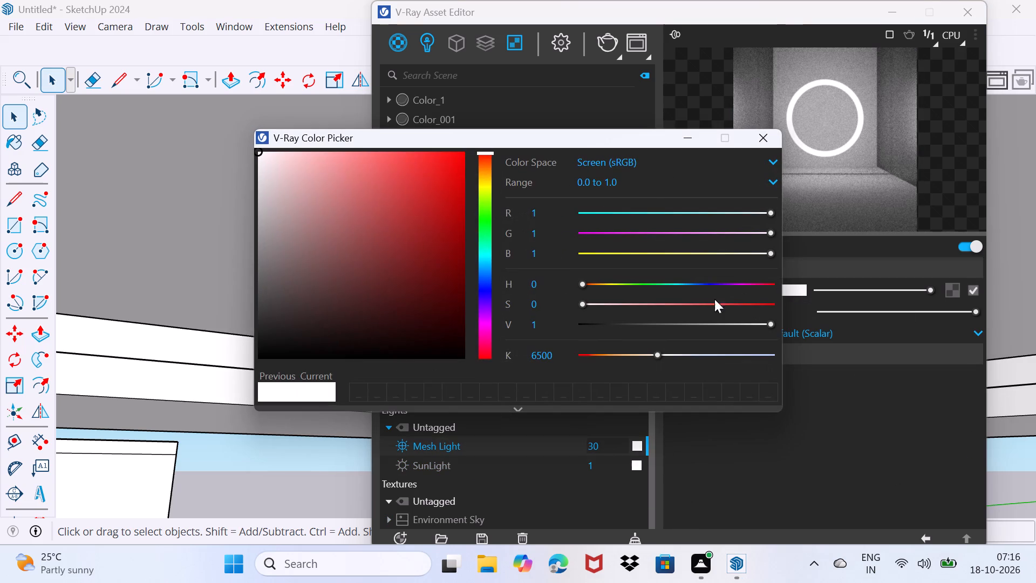
{"action": "left_click", "coordinate": [482, 184]}
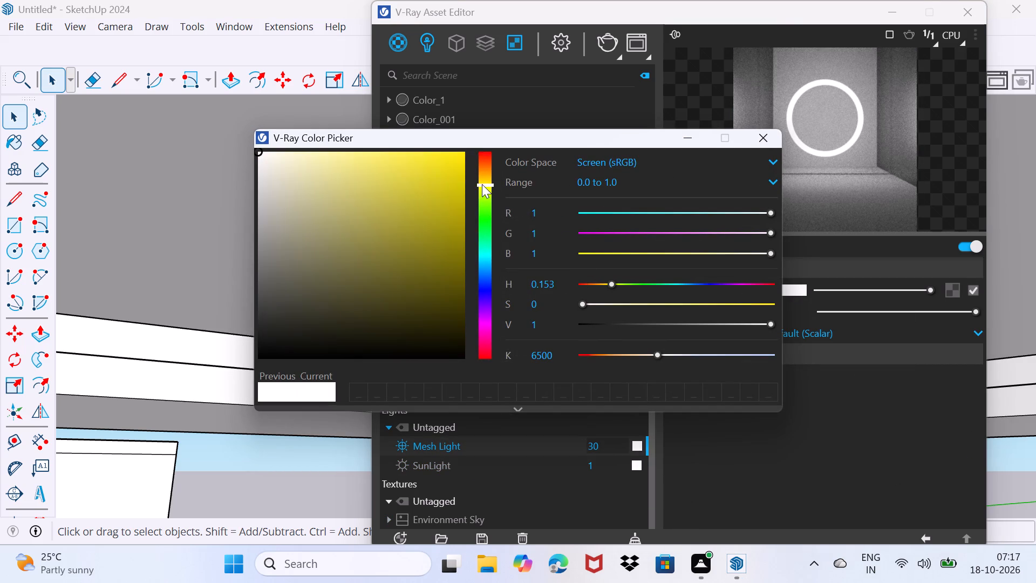
{"action": "left_click", "coordinate": [439, 175]}
{"action": "left_click", "coordinate": [398, 170]}
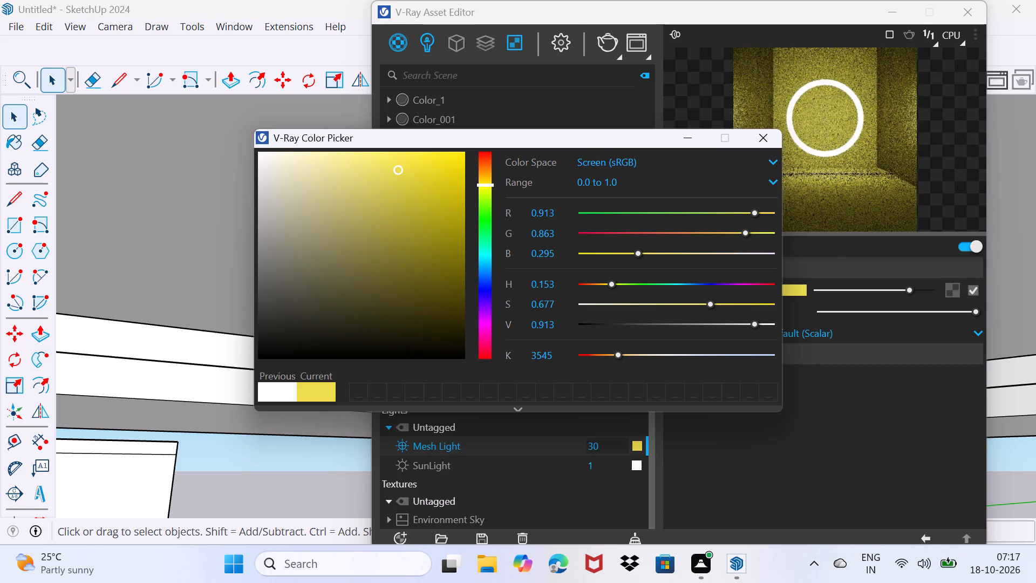
{"action": "left_click", "coordinate": [687, 133]}
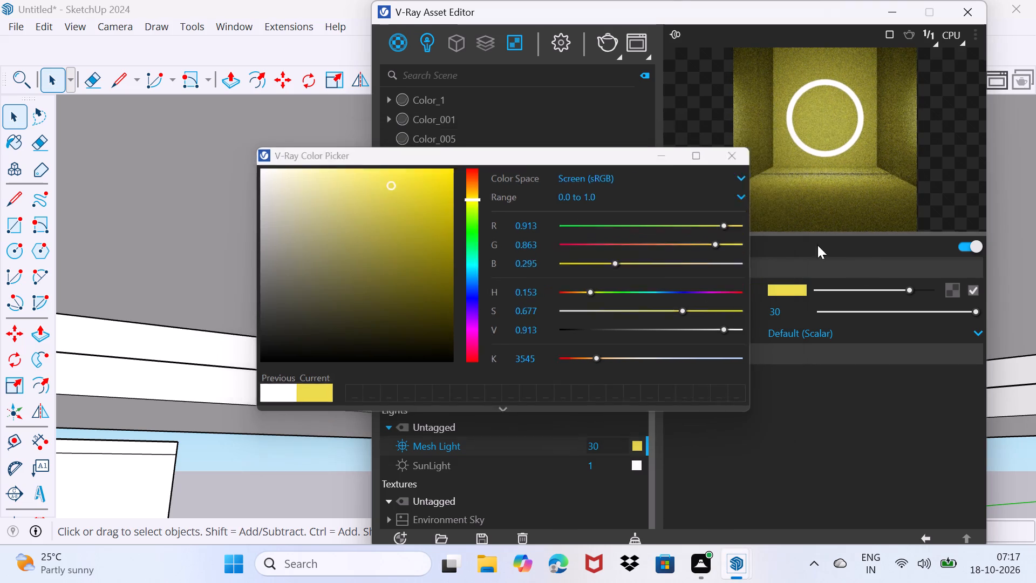
{"action": "left_click", "coordinate": [892, 5]}
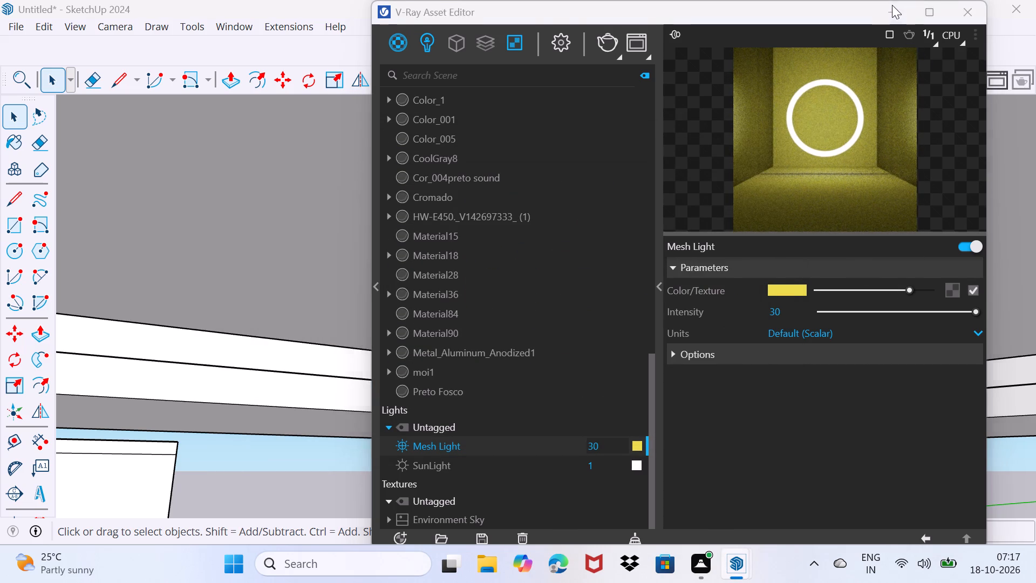
Examine the ceiling panel's recess and the mesh light along its walls from several angles below.
{"action": "scroll", "coordinate": [761, 313], "scroll_direction": "down", "scroll_amount": 4}
{"action": "scroll", "coordinate": [712, 316], "scroll_direction": "down", "scroll_amount": 8}
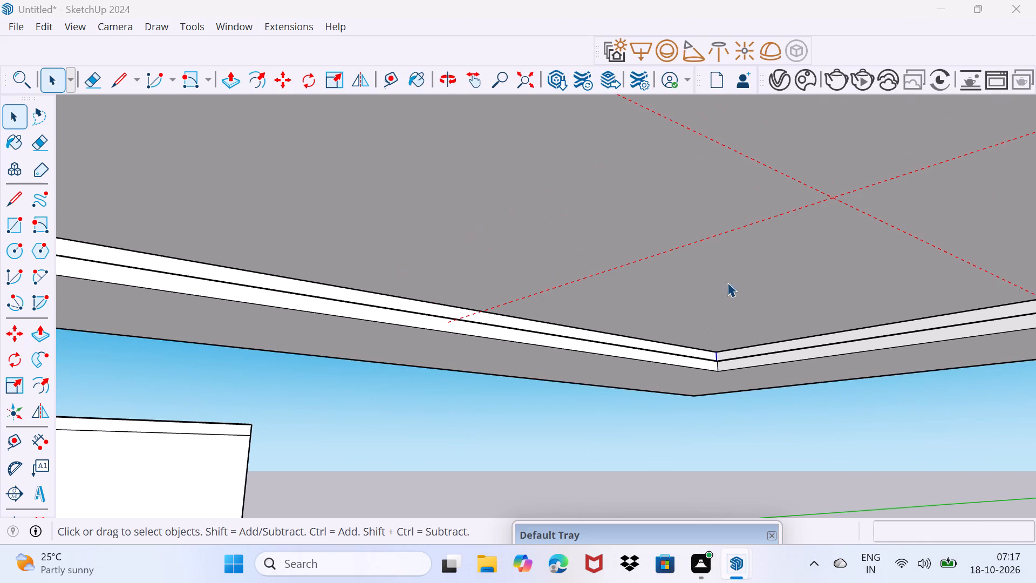
{"action": "left_click", "coordinate": [839, 195]}
{"action": "left_click", "coordinate": [835, 200]}
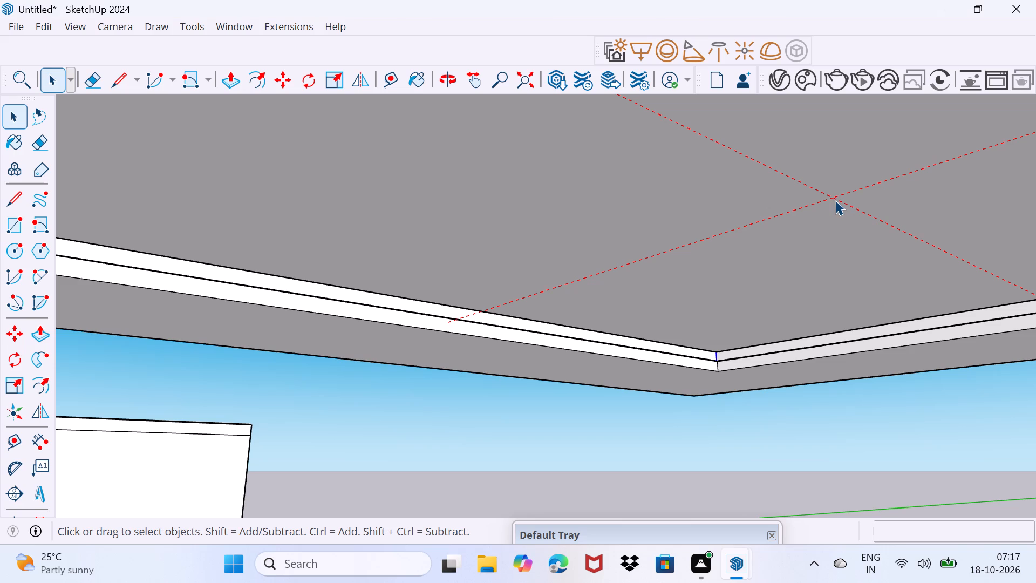
{"action": "scroll", "coordinate": [835, 200], "scroll_direction": "up", "scroll_amount": 3}
{"action": "middle_click_drag", "start_coordinate": [835, 200], "coordinate": [806, 287]}
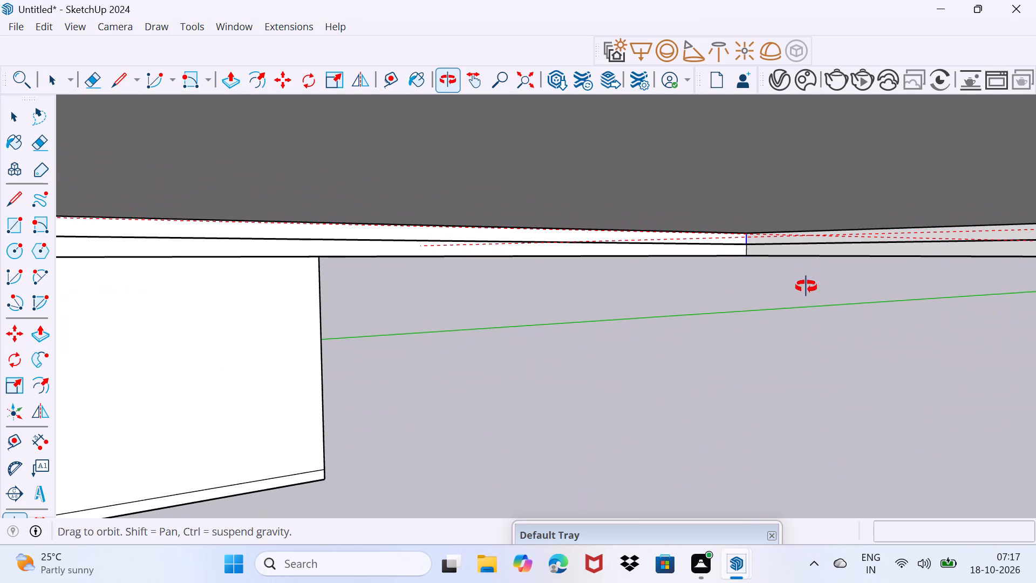
{"action": "middle_click_drag", "start_coordinate": [806, 287], "coordinate": [806, 286]}
{"action": "left_click", "coordinate": [807, 235]}
{"action": "middle_click_drag", "start_coordinate": [806, 249], "coordinate": [702, 158]}
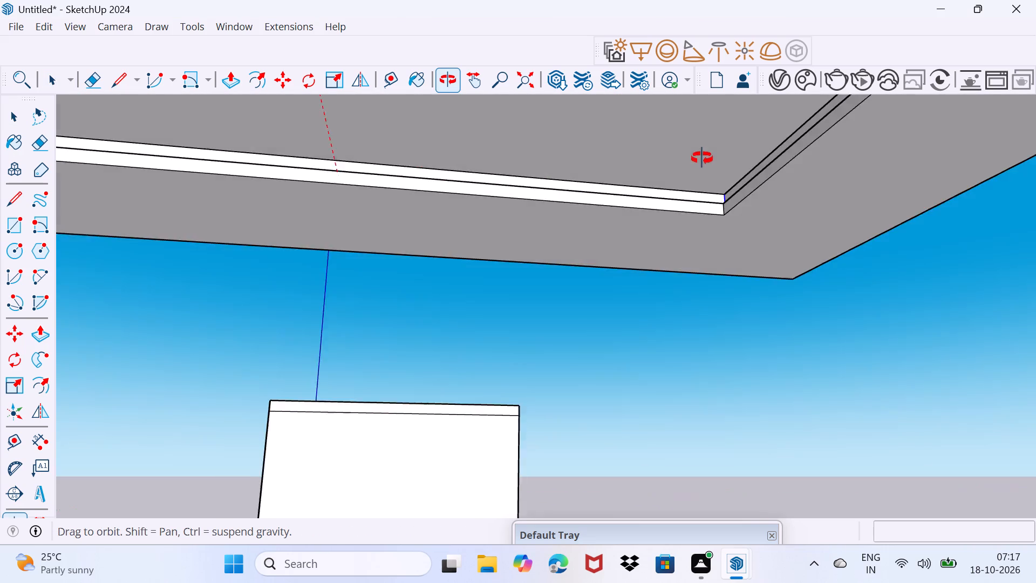
{"action": "middle_click_drag", "start_coordinate": [702, 158], "coordinate": [649, 197]}
{"action": "scroll", "coordinate": [649, 197], "scroll_direction": "down", "scroll_amount": 18}
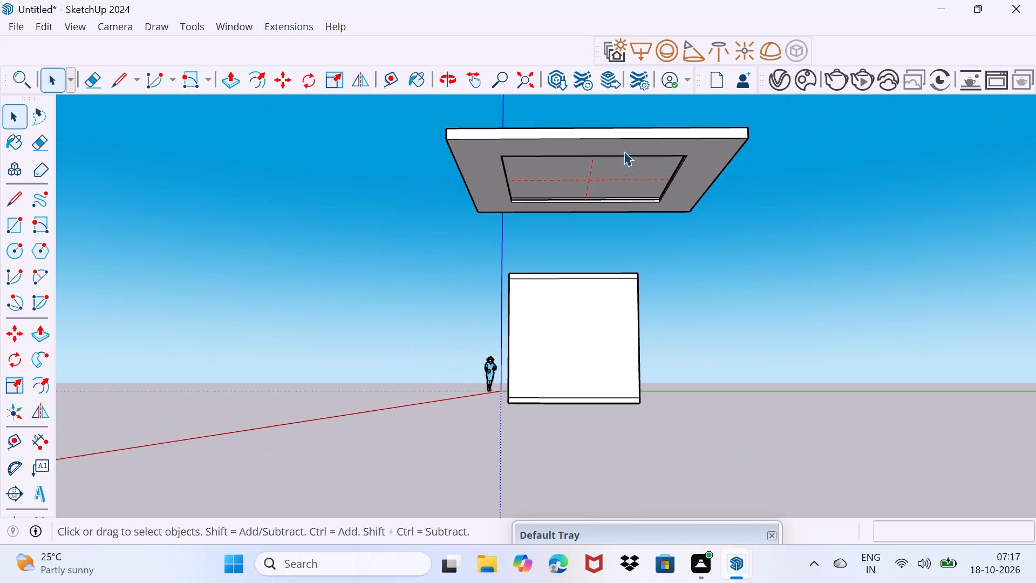
{"action": "middle_click_drag", "start_coordinate": [624, 151], "coordinate": [192, 162]}
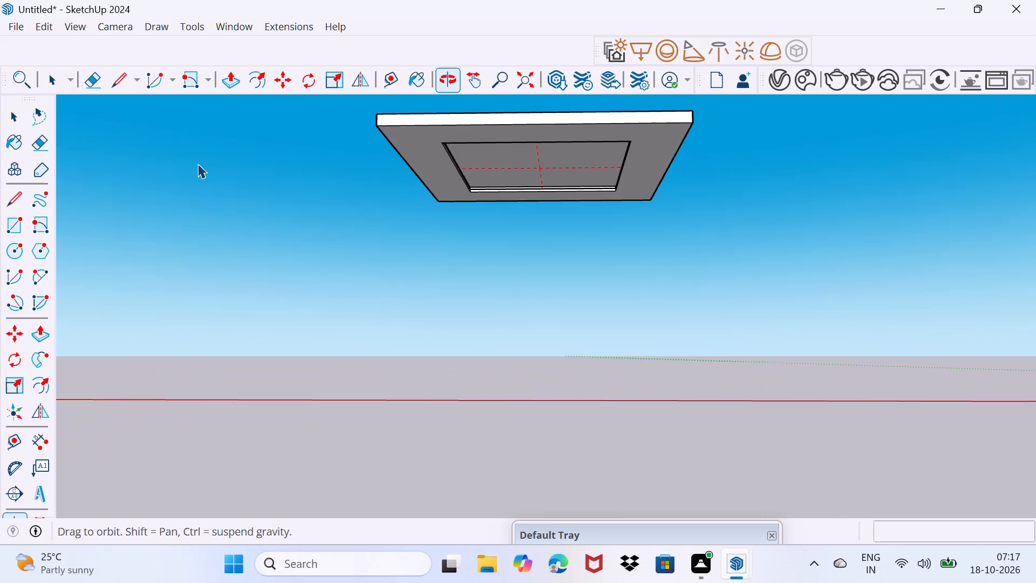
{"action": "scroll", "coordinate": [546, 206], "scroll_direction": "up", "scroll_amount": 4}
{"action": "middle_click_drag", "start_coordinate": [536, 194], "coordinate": [485, 195]}
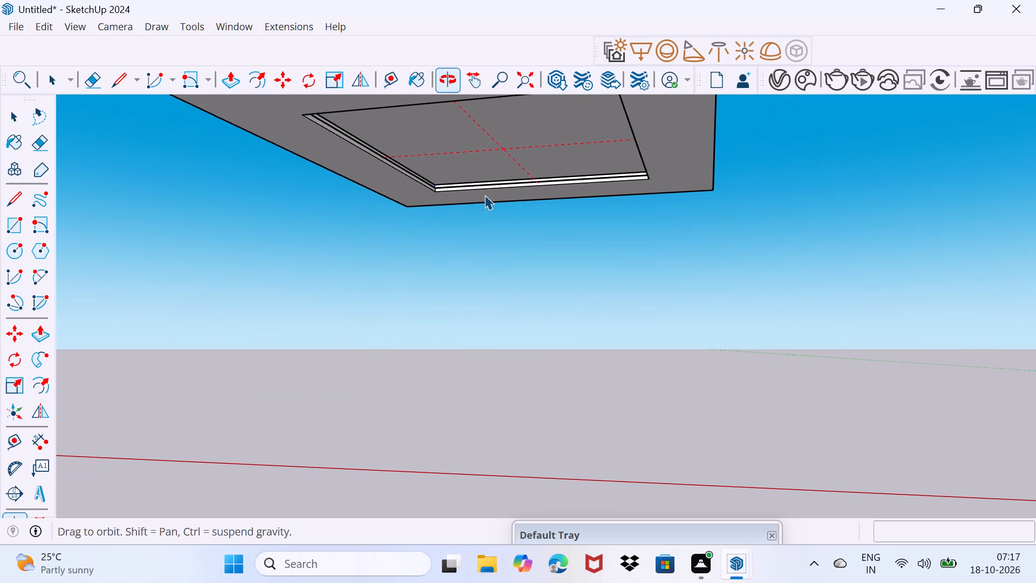
{"action": "middle_click_drag", "start_coordinate": [485, 195], "coordinate": [483, 195]}
Import the downloaded Tlon Light 1350 Ceiling 152 009 asset from the Chaos Cosmos library.
{"action": "left_click", "coordinate": [772, 85]}
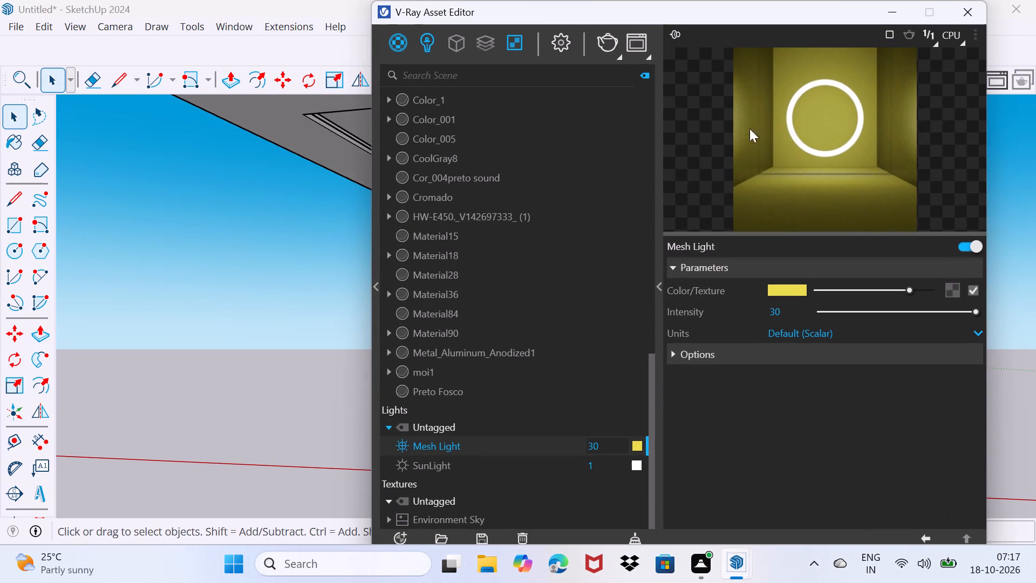
{"action": "left_click", "coordinate": [372, 288]}
{"action": "left_click", "coordinate": [420, 51]}
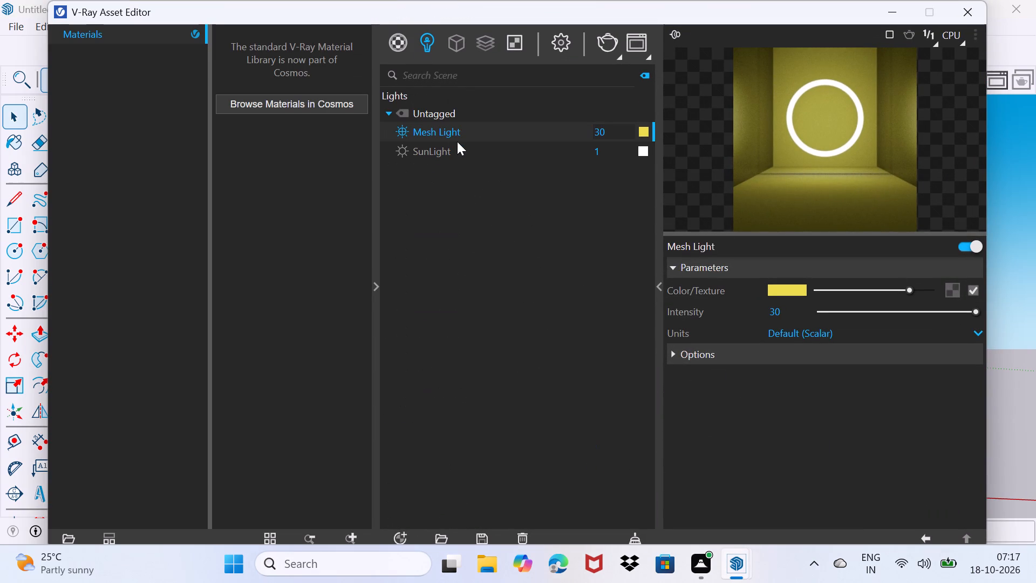
{"action": "left_click", "coordinate": [287, 98]}
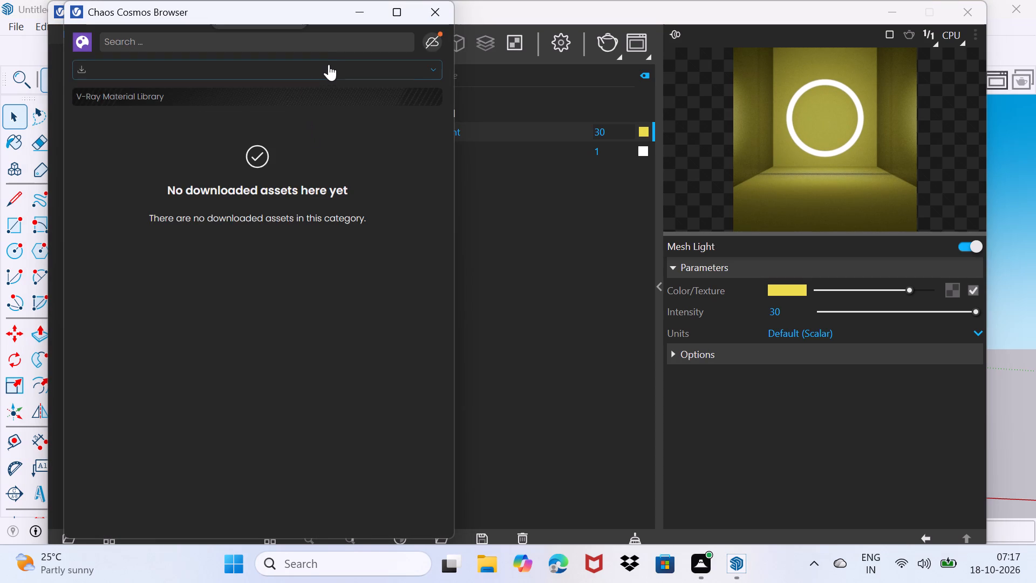
{"action": "left_click", "coordinate": [338, 69]}
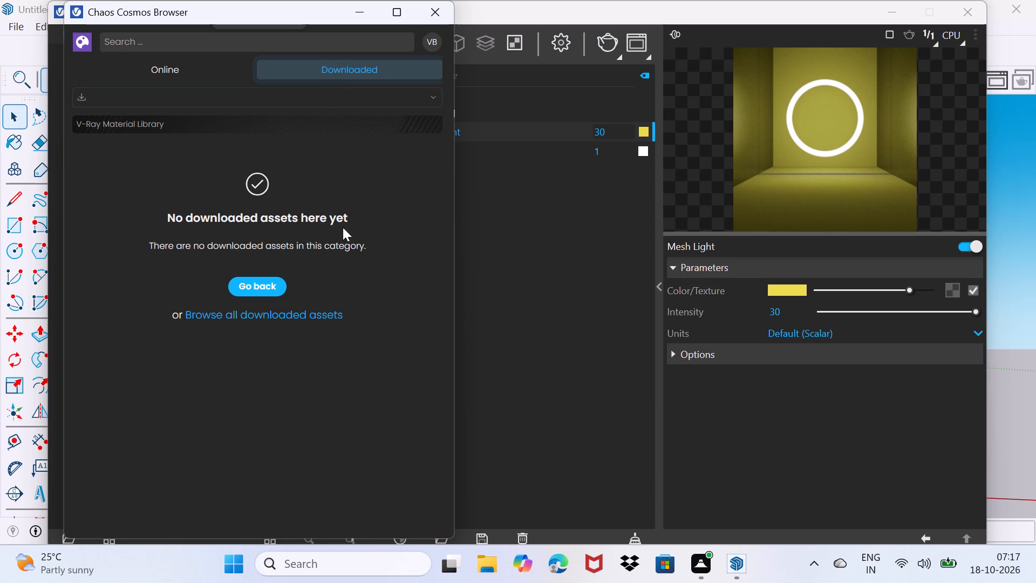
{"action": "left_click", "coordinate": [272, 313]}
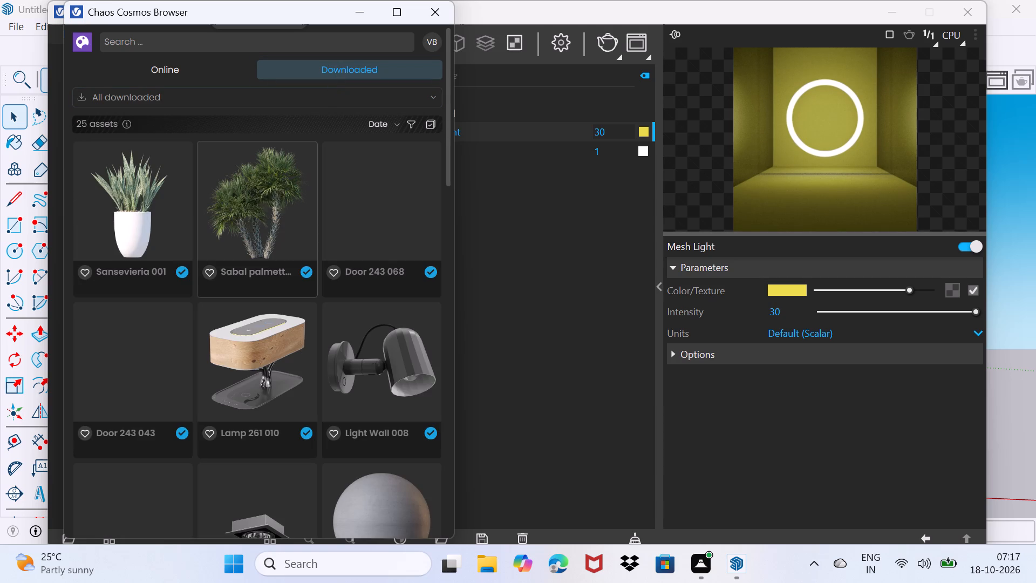
{"action": "scroll", "coordinate": [316, 310], "scroll_direction": "down", "scroll_amount": 4}
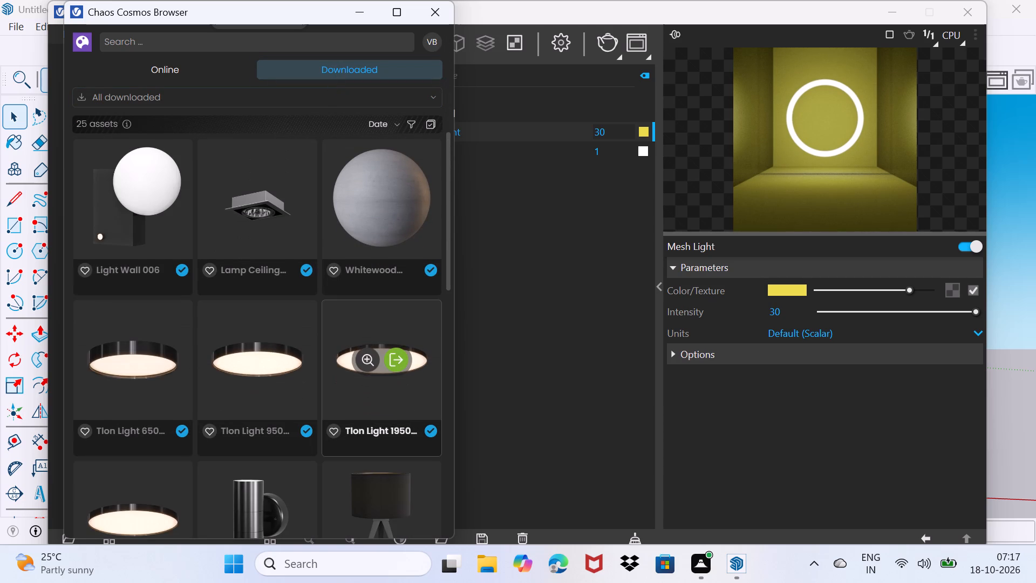
{"action": "scroll", "coordinate": [322, 323], "scroll_direction": "down", "scroll_amount": 1}
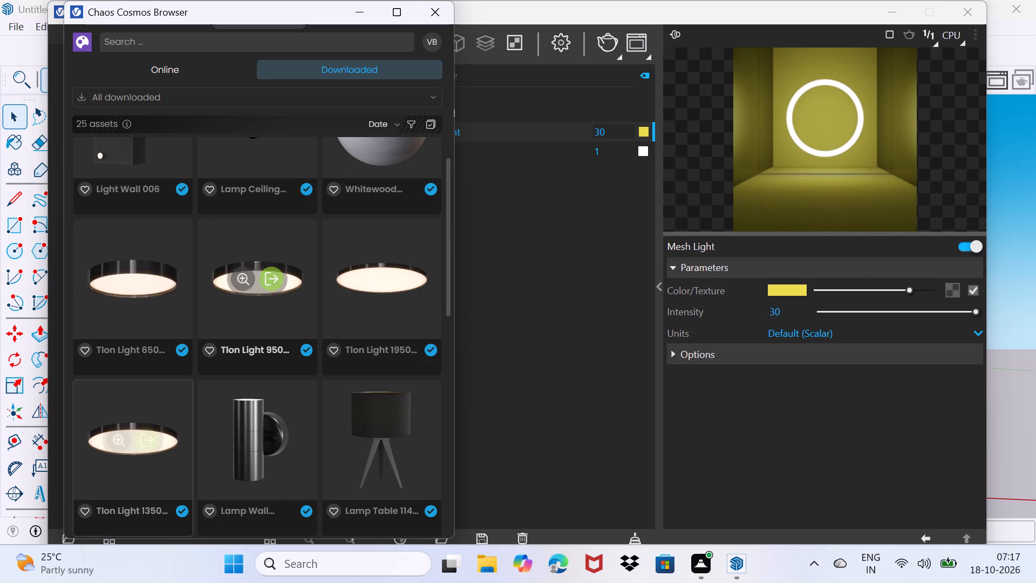
{"action": "left_click", "coordinate": [152, 448]}
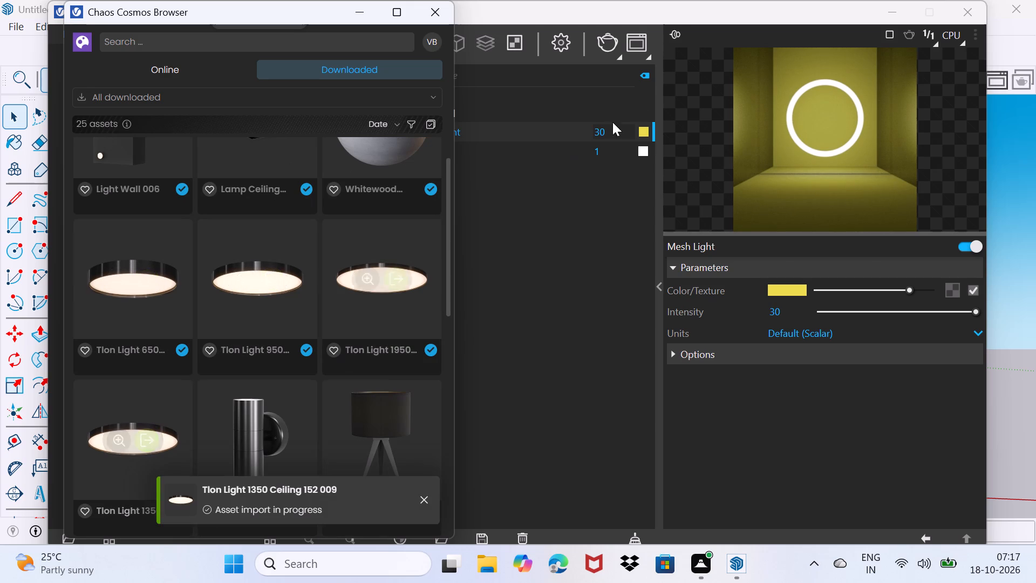
Place the imported round ceiling light near the ceiling panel's outer corner, below the recess corner.
{"action": "left_click", "coordinate": [894, 8]}
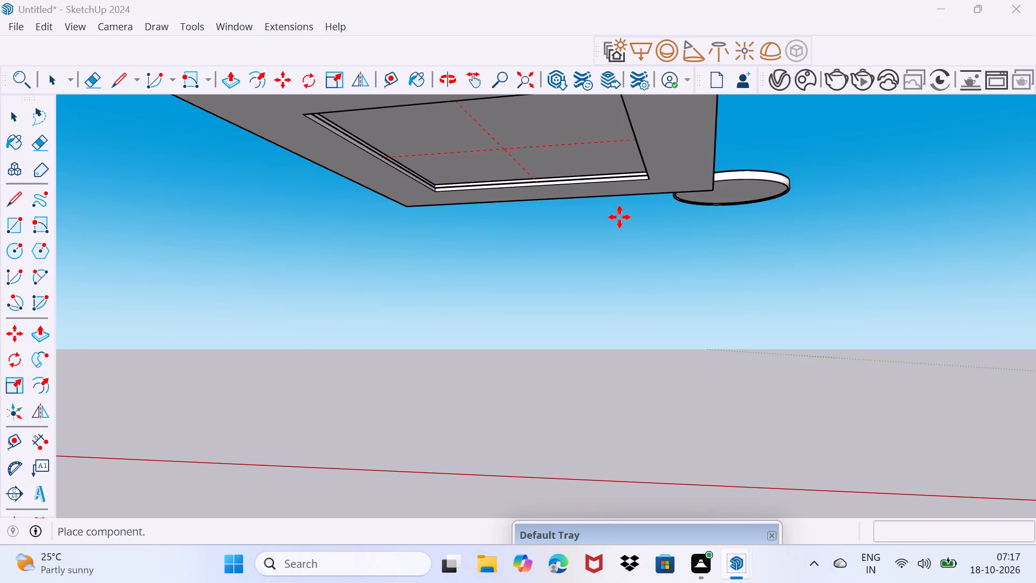
{"action": "scroll", "coordinate": [387, 233], "scroll_direction": "up", "scroll_amount": 1}
{"action": "middle_click_drag", "start_coordinate": [385, 232], "coordinate": [442, 207]}
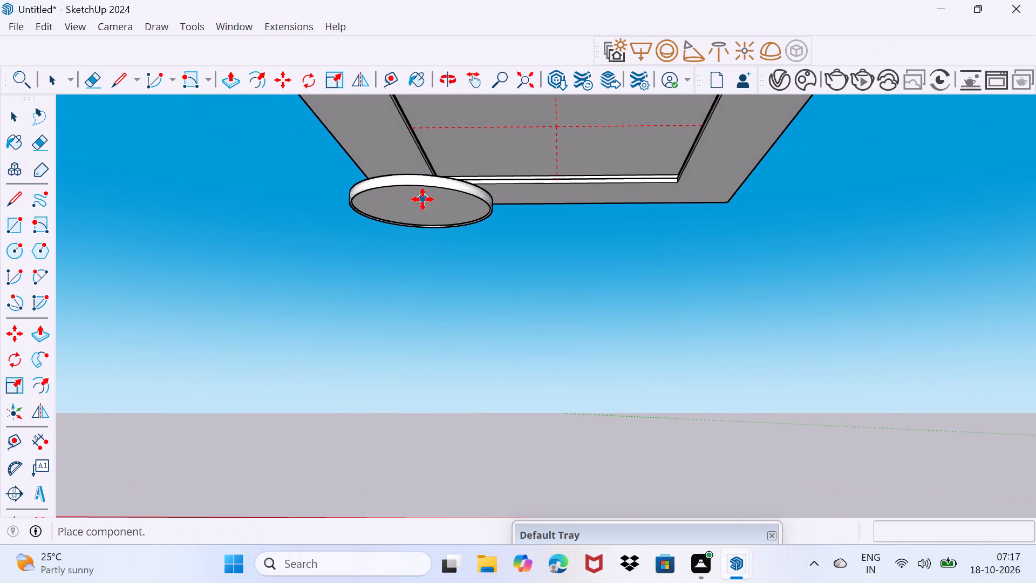
{"action": "scroll", "coordinate": [422, 199], "scroll_direction": "up", "scroll_amount": 4}
{"action": "middle_click_drag", "start_coordinate": [422, 199], "coordinate": [284, 204]}
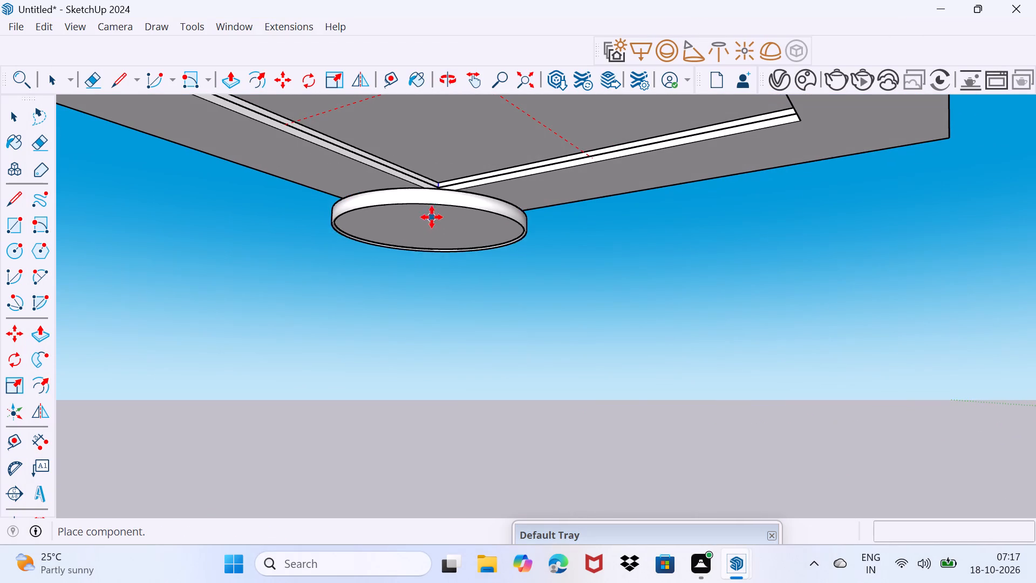
{"action": "left_click", "coordinate": [432, 212]}
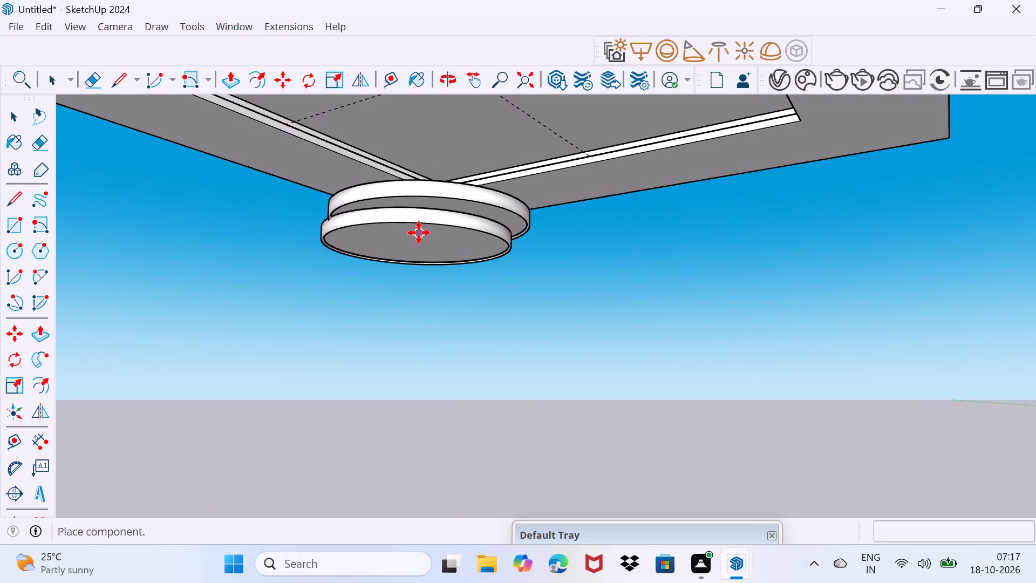
{"action": "key", "text": "space"}
Scale the placed round ceiling light down uniformly to less than half its size.
{"action": "left_click", "coordinate": [427, 218]}
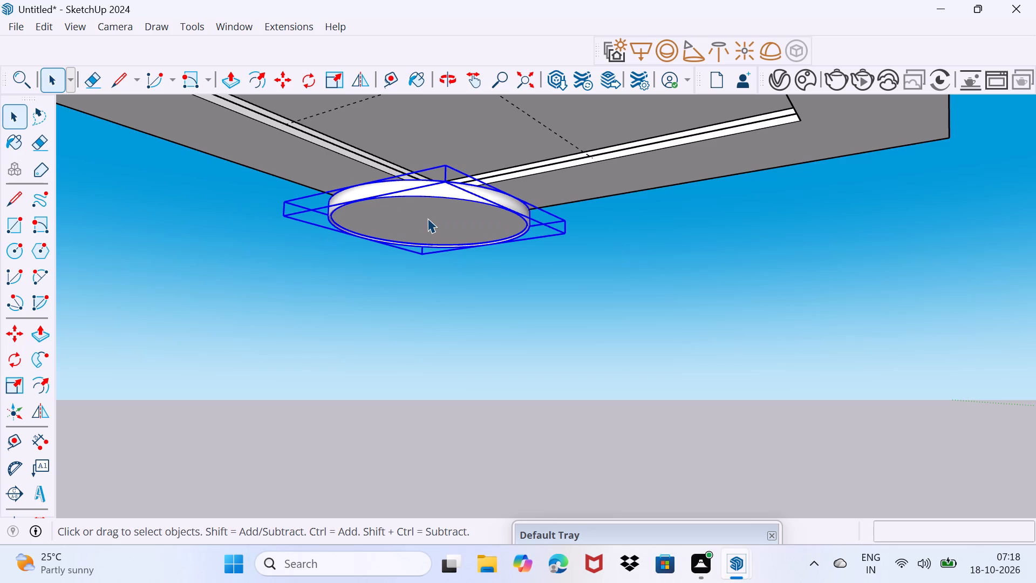
{"action": "key", "text": "s"}
{"action": "left_click_drag", "start_coordinate": [283, 219], "coordinate": [352, 219]}
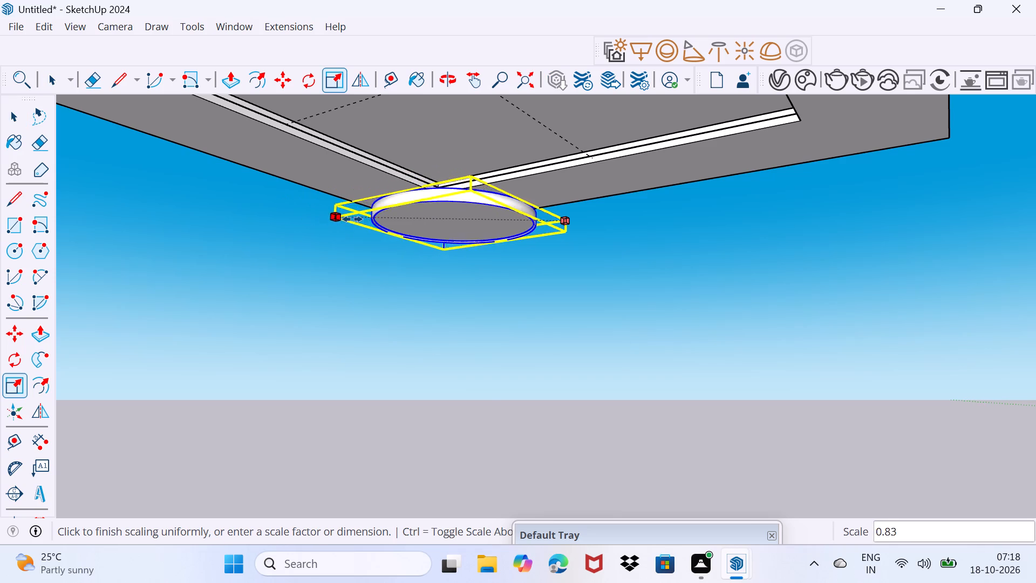
{"action": "left_click_drag", "start_coordinate": [352, 219], "coordinate": [471, 223]}
{"action": "middle_click_drag", "start_coordinate": [491, 235], "coordinate": [786, 248]}
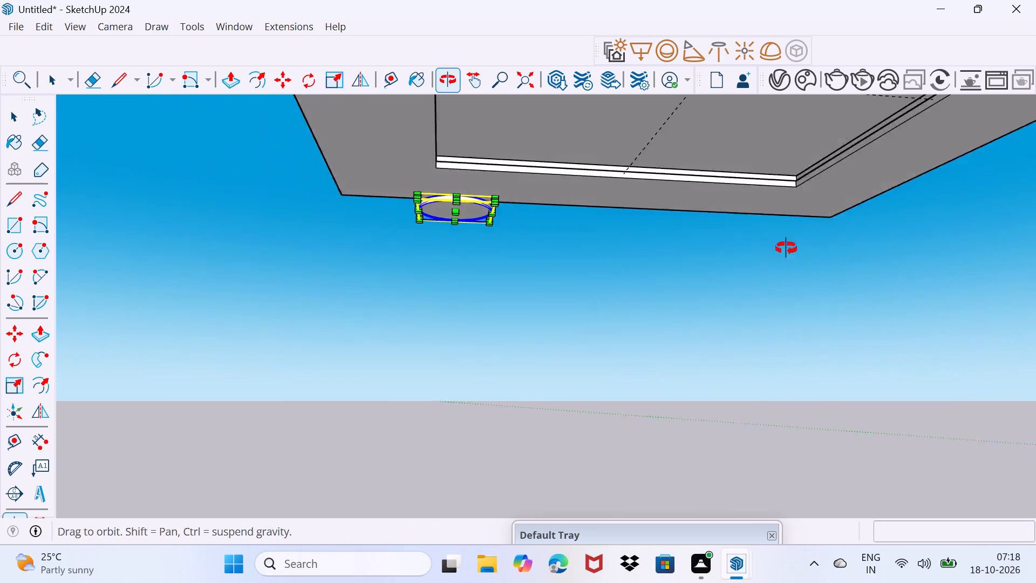
{"action": "middle_click_drag", "start_coordinate": [786, 248], "coordinate": [828, 256]}
{"action": "middle_click_drag", "start_coordinate": [394, 249], "coordinate": [481, 260]}
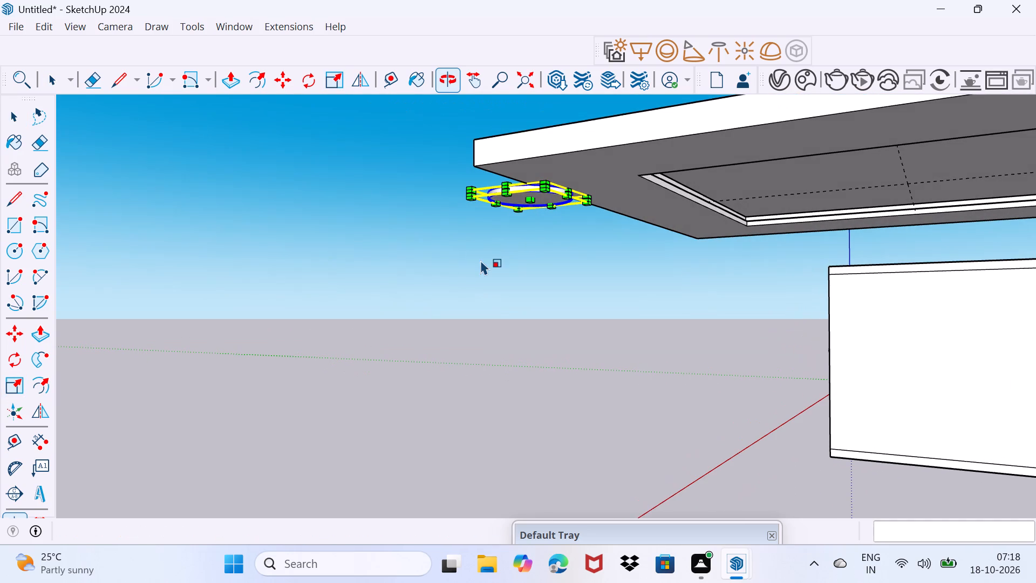
{"action": "left_click_drag", "start_coordinate": [546, 190], "coordinate": [543, 194]}
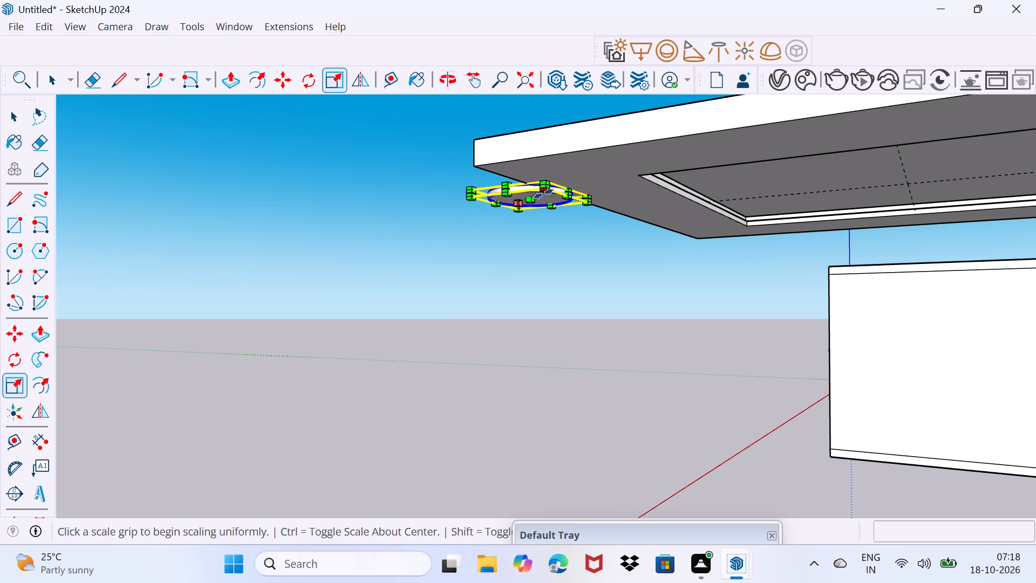
{"action": "left_click_drag", "start_coordinate": [543, 194], "coordinate": [538, 200]}
Move the round light from outside the ceiling panel's edge onto the underside of its border.
{"action": "scroll", "coordinate": [519, 221], "scroll_direction": "up", "scroll_amount": 4}
{"action": "scroll", "coordinate": [515, 213], "scroll_direction": "down", "scroll_amount": 3}
{"action": "middle_click_drag", "start_coordinate": [515, 213], "coordinate": [524, 213]}
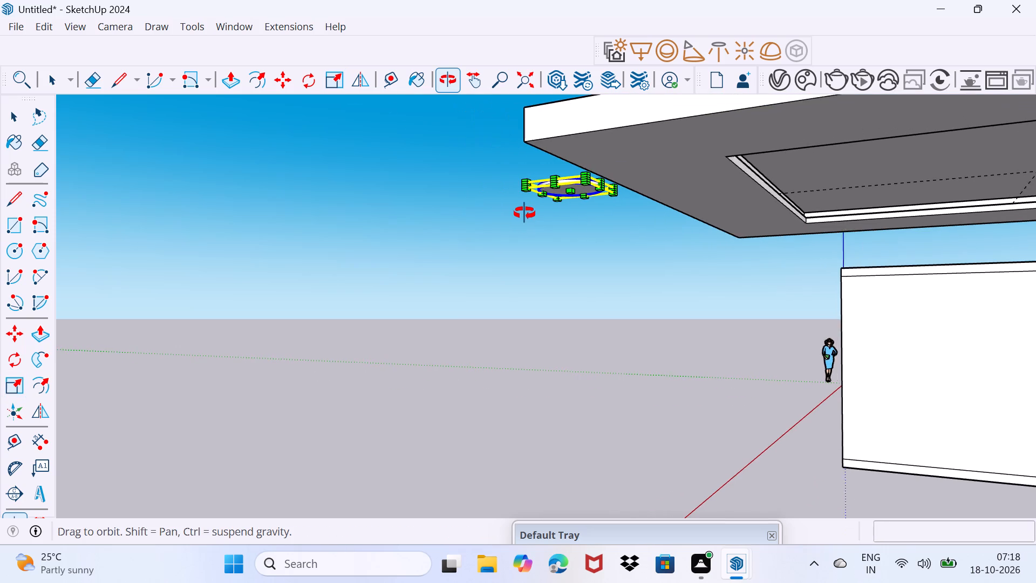
{"action": "middle_click_drag", "start_coordinate": [524, 213], "coordinate": [489, 214]}
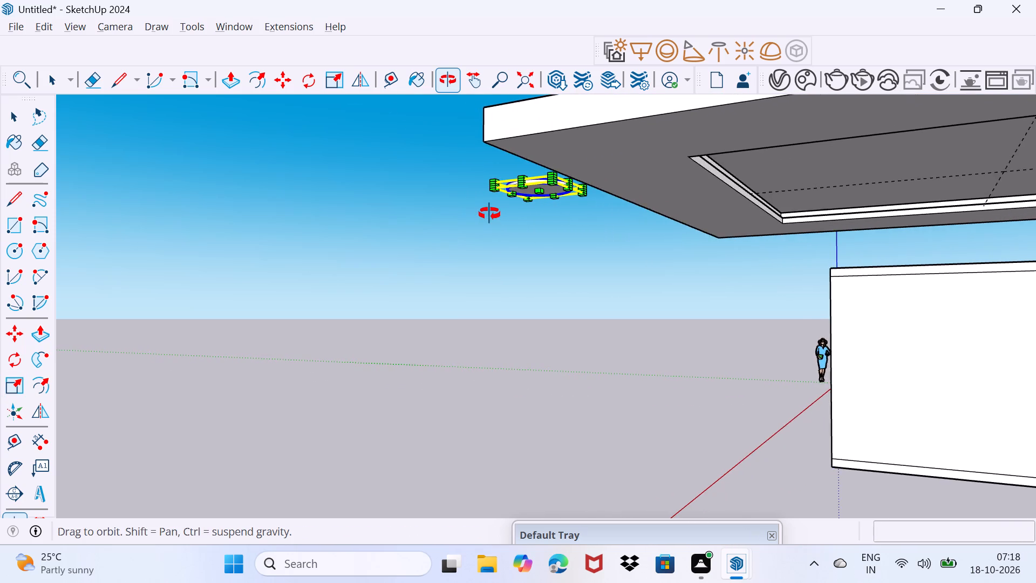
{"action": "middle_click_drag", "start_coordinate": [489, 214], "coordinate": [564, 222]}
{"action": "scroll", "coordinate": [774, 274], "scroll_direction": "down", "scroll_amount": 3}
{"action": "middle_click_drag", "start_coordinate": [890, 281], "coordinate": [859, 287], "text": "shift"}
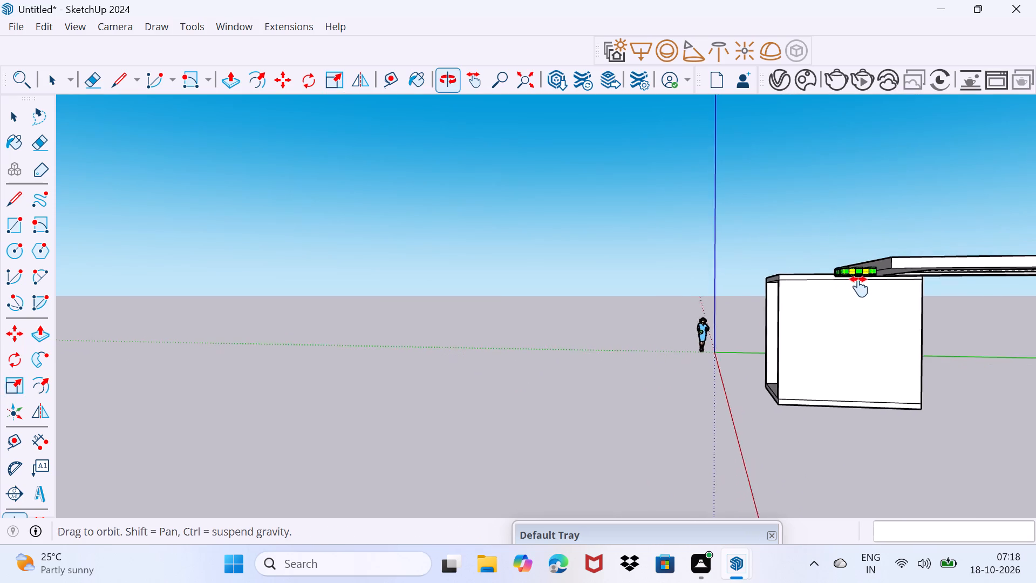
{"action": "middle_click_drag", "start_coordinate": [859, 287], "coordinate": [572, 290], "text": "shift"}
{"action": "scroll", "coordinate": [207, 286], "scroll_direction": "up", "scroll_amount": 5}
{"action": "middle_click_drag", "start_coordinate": [182, 288], "coordinate": [218, 260]}
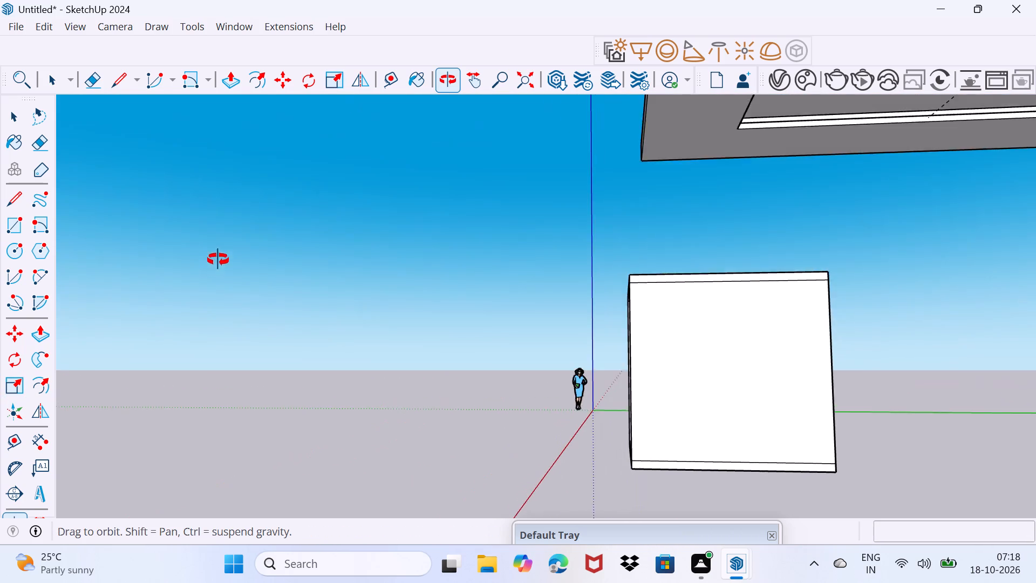
{"action": "middle_click_drag", "start_coordinate": [218, 260], "coordinate": [209, 284]}
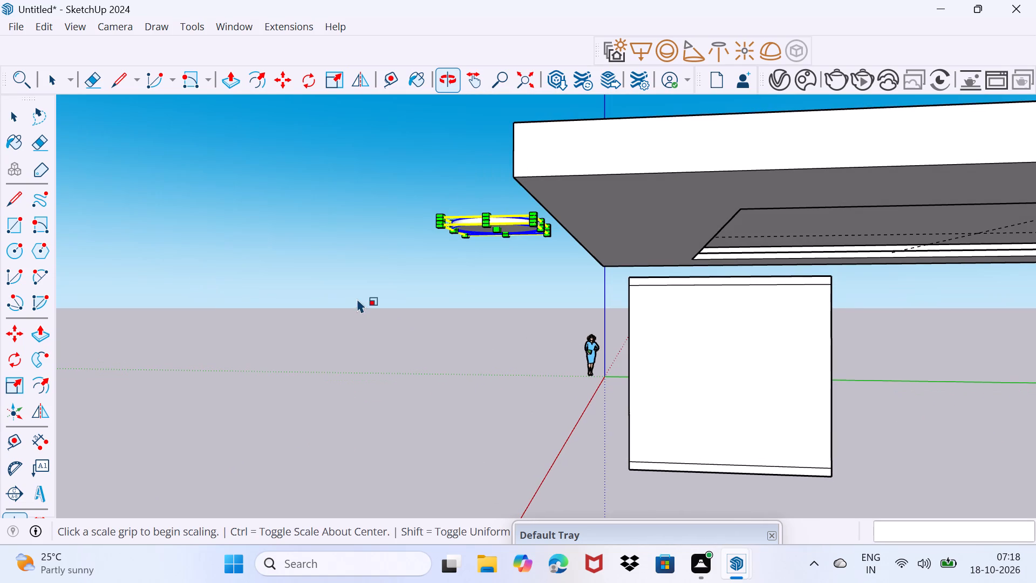
{"action": "key", "text": "m"}
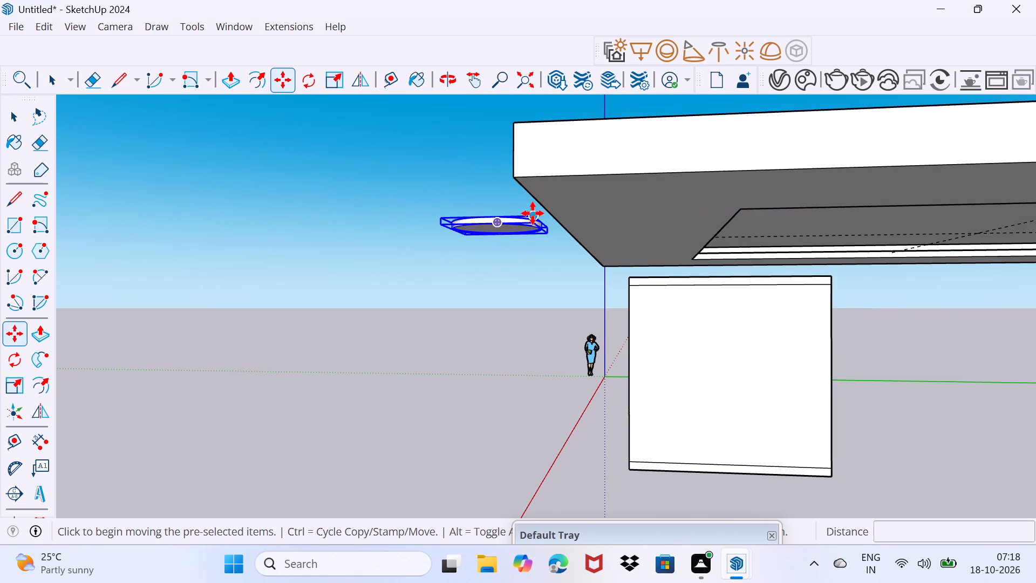
{"action": "left_click", "coordinate": [534, 211]}
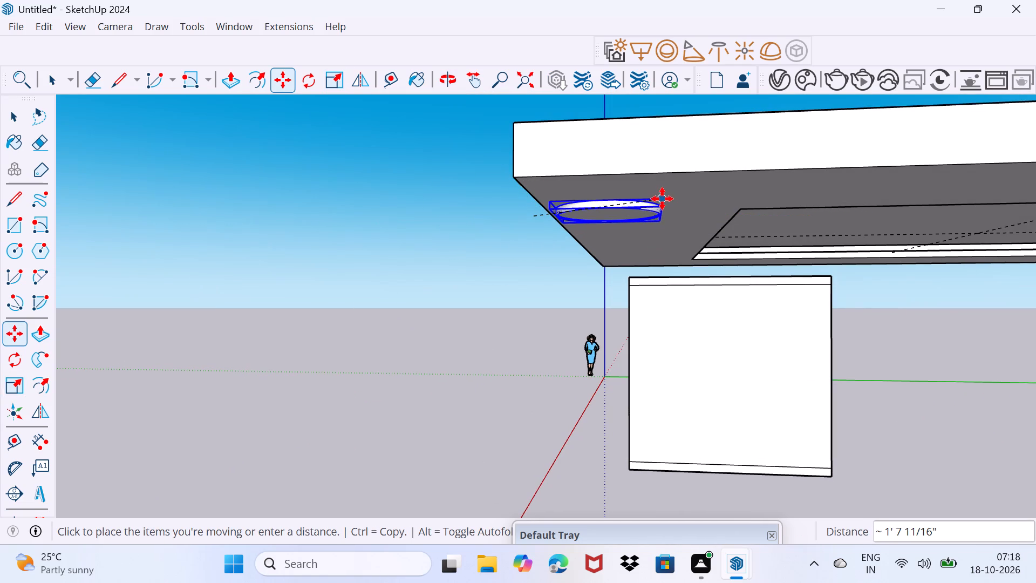
{"action": "left_click", "coordinate": [679, 196]}
Shift the round light along the panel's border toward its outer corner, finishing with a 6" adjustment.
{"action": "middle_click_drag", "start_coordinate": [737, 213], "coordinate": [456, 167]}
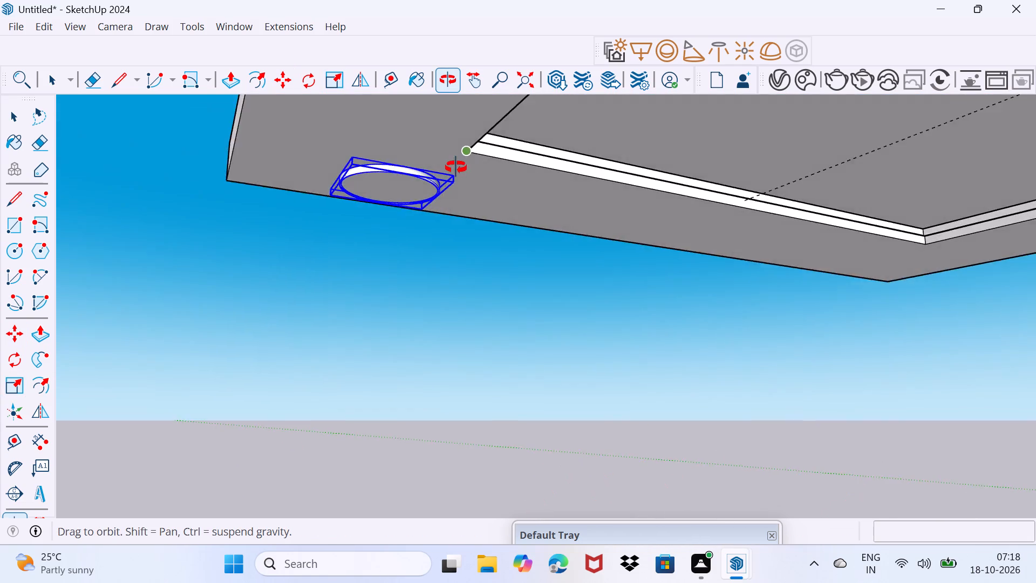
{"action": "middle_click_drag", "start_coordinate": [456, 167], "coordinate": [417, 168]}
{"action": "left_click", "coordinate": [401, 186]}
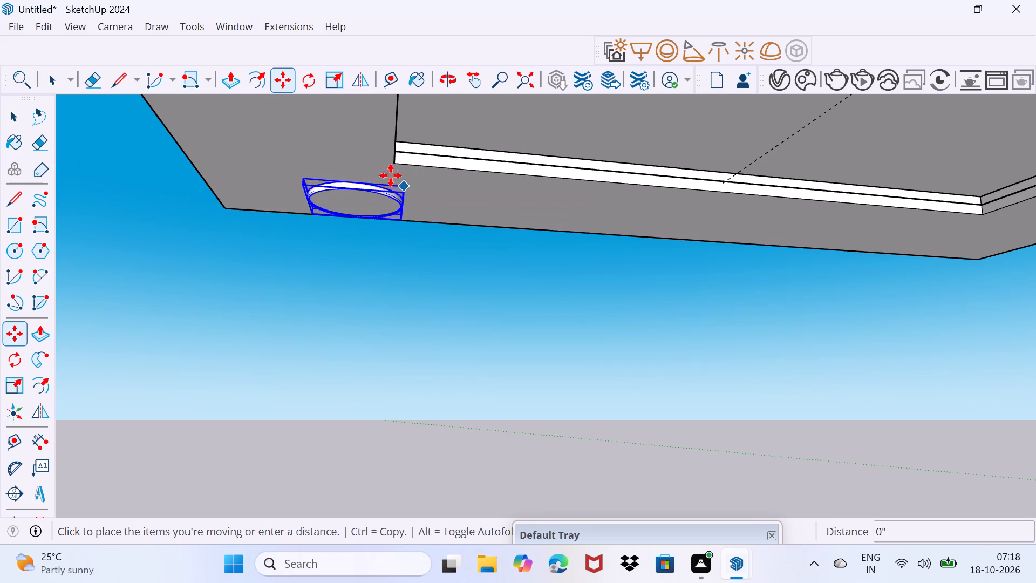
{"action": "left_click", "coordinate": [357, 164]}
{"action": "left_click", "coordinate": [357, 164]}
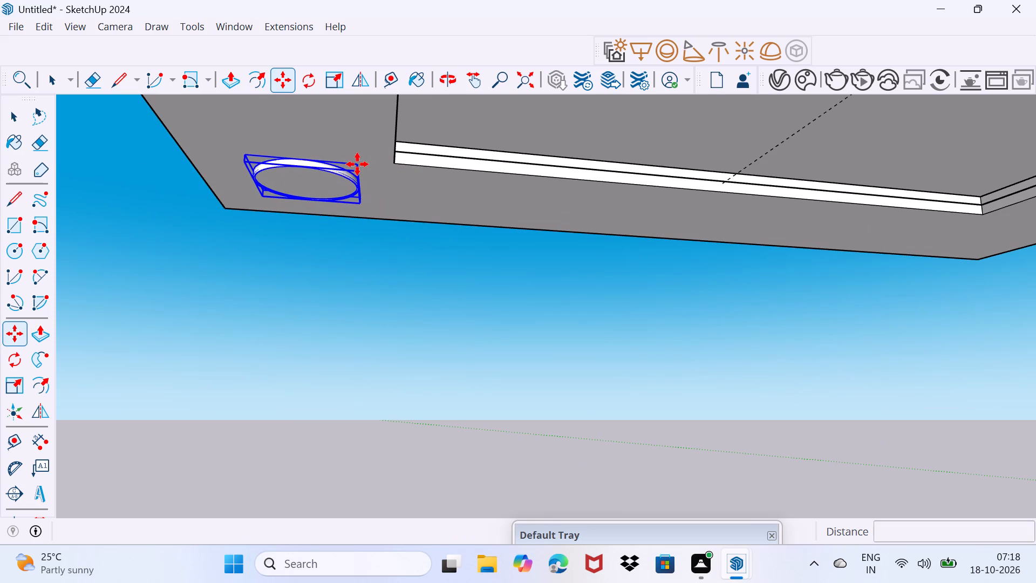
{"action": "left_click", "coordinate": [367, 176]}
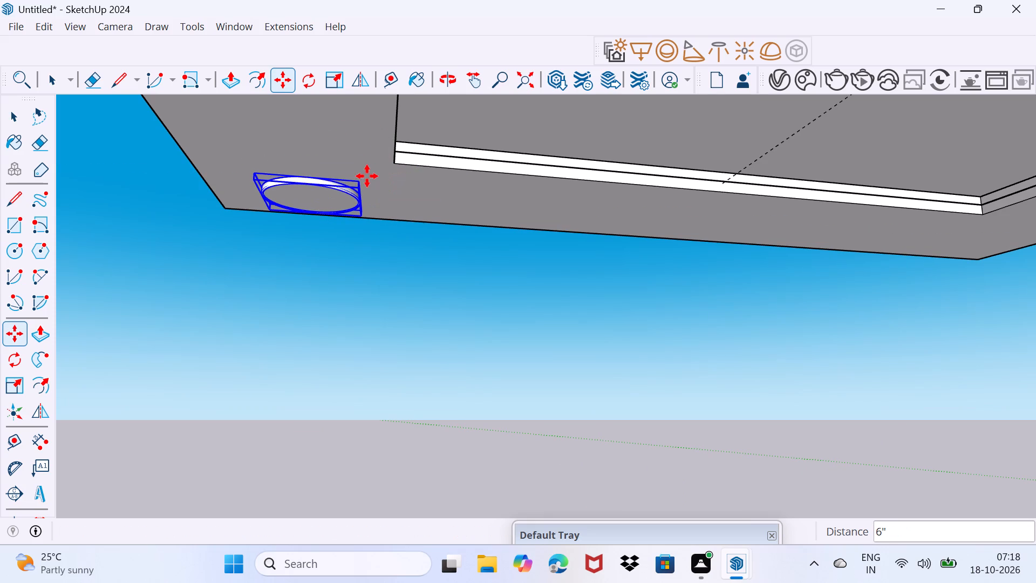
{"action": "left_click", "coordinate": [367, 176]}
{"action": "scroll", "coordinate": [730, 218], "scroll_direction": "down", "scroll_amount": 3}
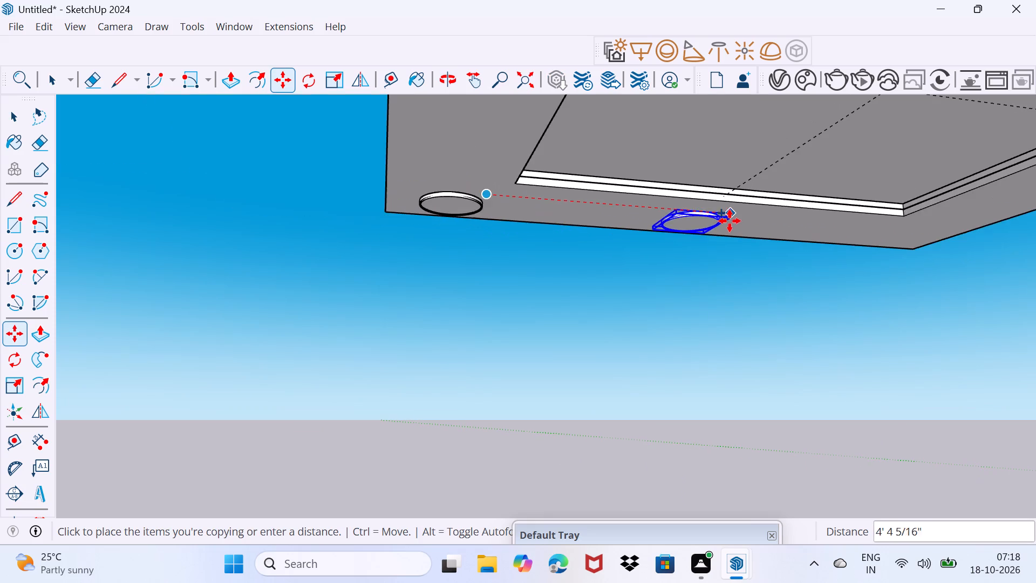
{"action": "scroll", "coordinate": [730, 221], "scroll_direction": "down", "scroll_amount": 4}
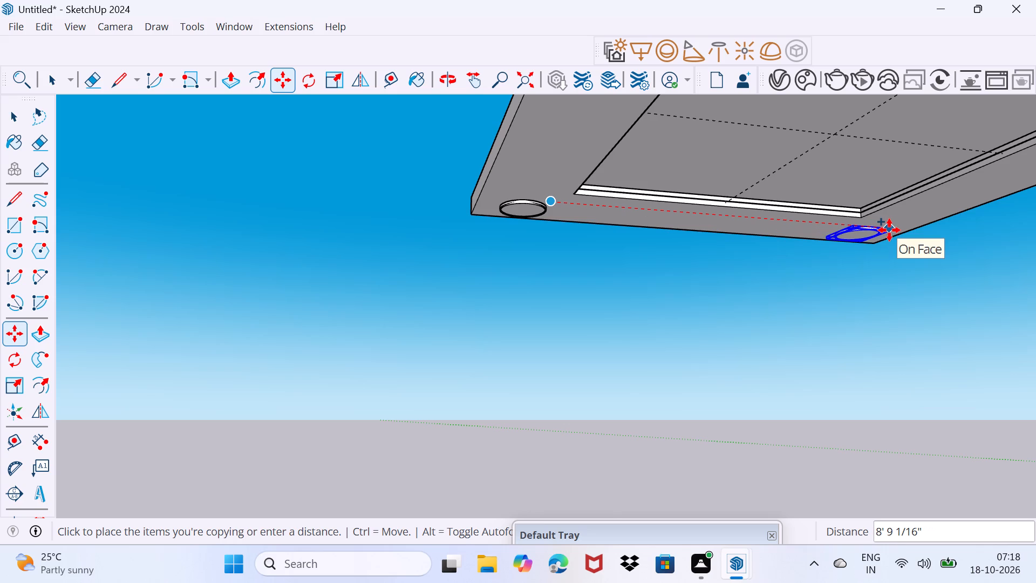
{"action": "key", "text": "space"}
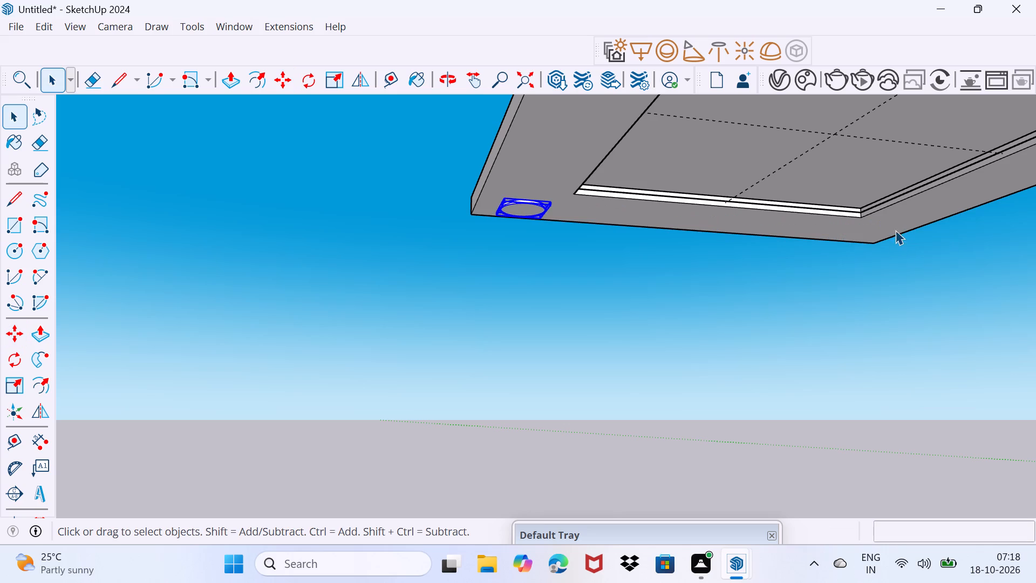
Scale the round light on the ceiling border down uniformly by a factor of about 0.23.
{"action": "scroll", "coordinate": [509, 229], "scroll_direction": "up", "scroll_amount": 5}
{"action": "middle_click_drag", "start_coordinate": [512, 229], "coordinate": [615, 201]}
{"action": "key", "text": "s"}
{"action": "left_click_drag", "start_coordinate": [543, 128], "coordinate": [570, 191]}
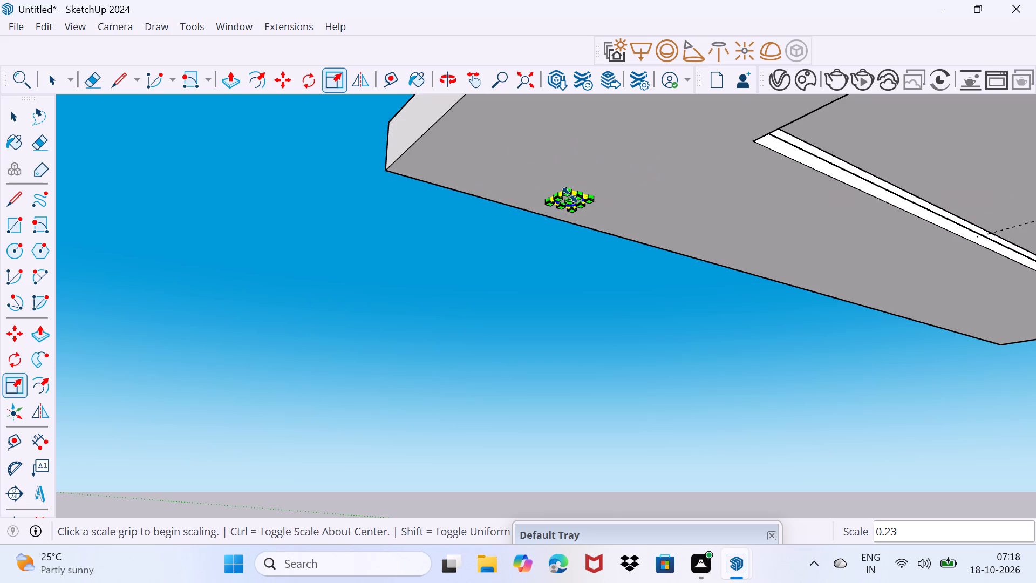
Move the round light about 1' 1 1/2" along the border edge toward the ceiling panel's outer corner.
{"action": "scroll", "coordinate": [570, 201], "scroll_direction": "up", "scroll_amount": 4}
{"action": "middle_click_drag", "start_coordinate": [569, 201], "coordinate": [441, 235]}
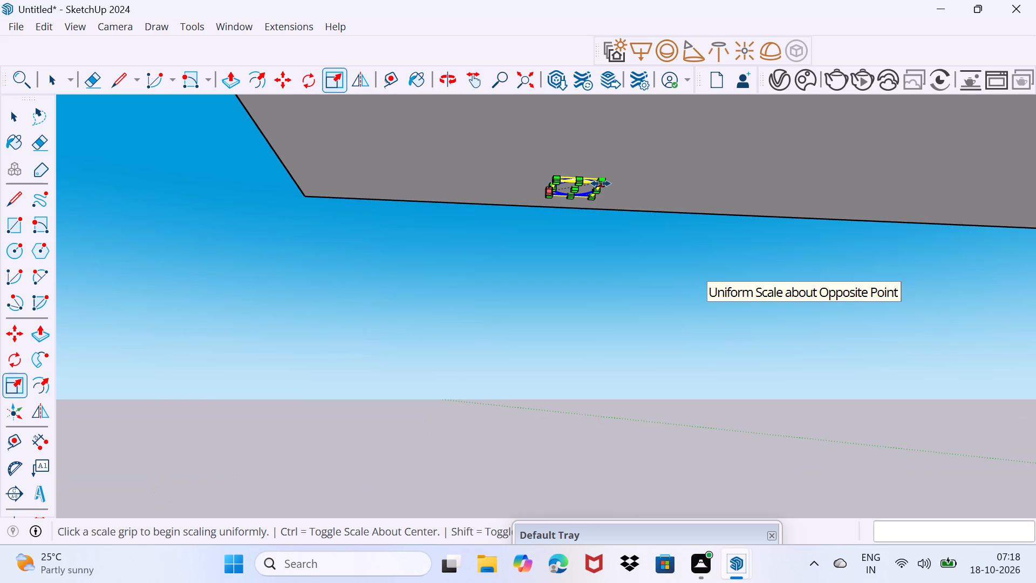
{"action": "key", "text": "m"}
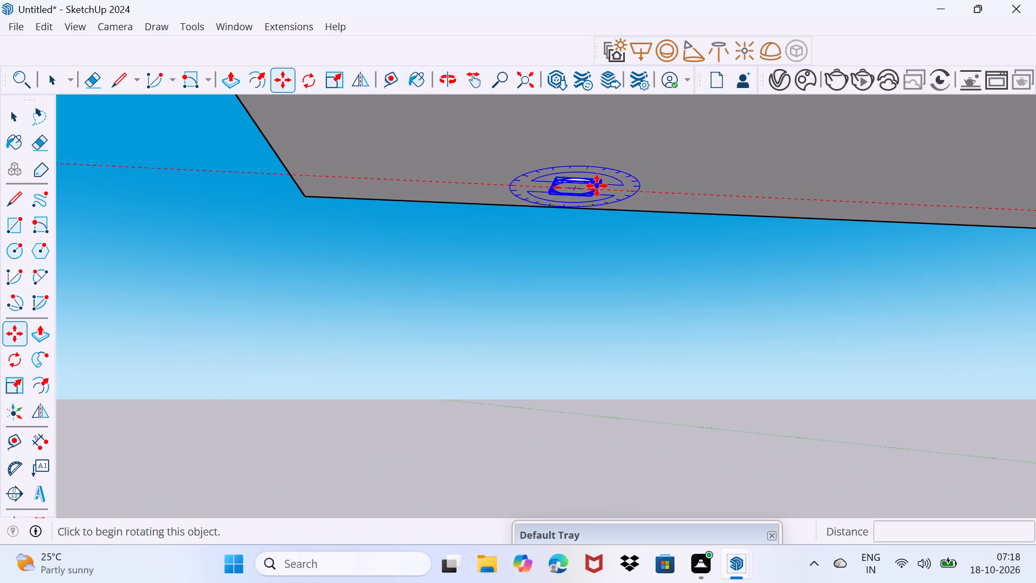
{"action": "scroll", "coordinate": [598, 182], "scroll_direction": "up", "scroll_amount": 16}
{"action": "left_click", "coordinate": [620, 171]}
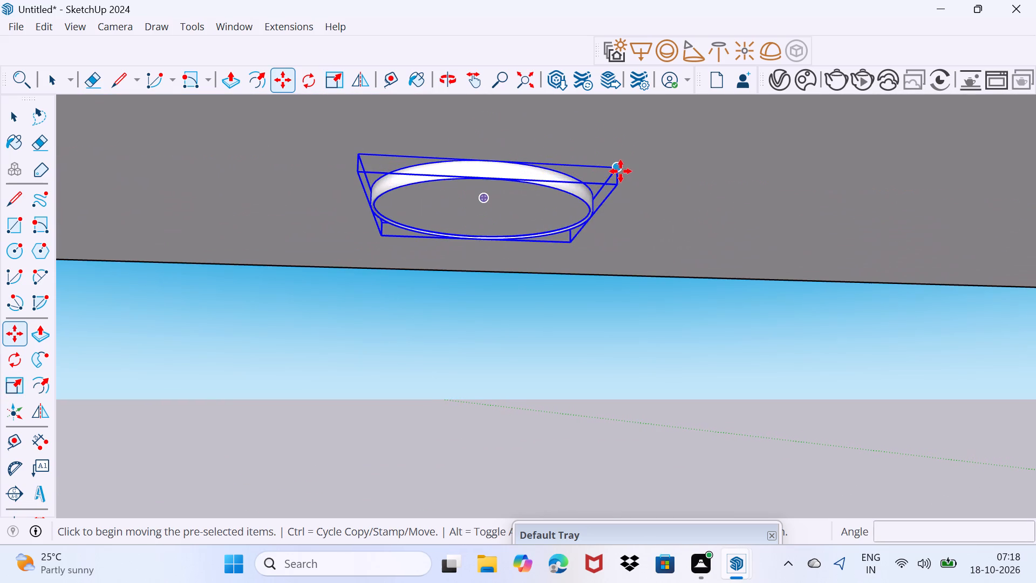
{"action": "scroll", "coordinate": [358, 147], "scroll_direction": "down", "scroll_amount": 20}
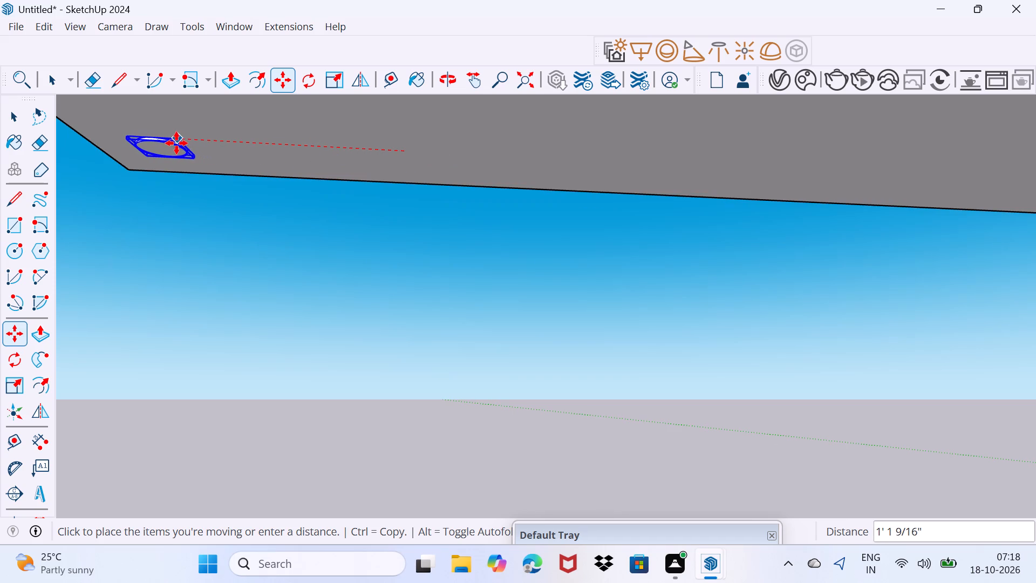
{"action": "left_click", "coordinate": [180, 141]}
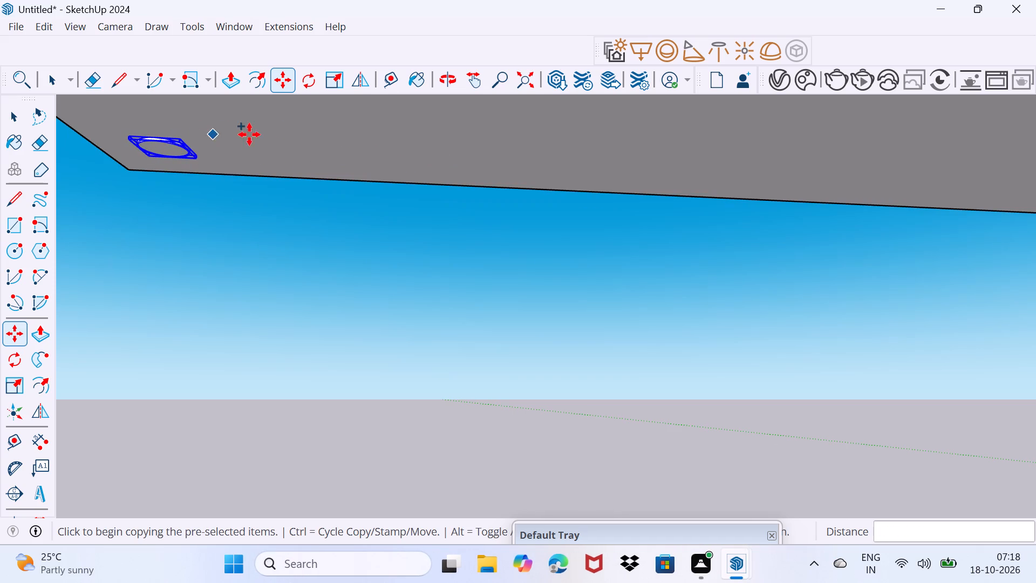
Copy the corner light about 10' 2" along the border to the adjacent corner, dividing the span into 2 equal spaces.
{"action": "left_click", "coordinate": [175, 134]}
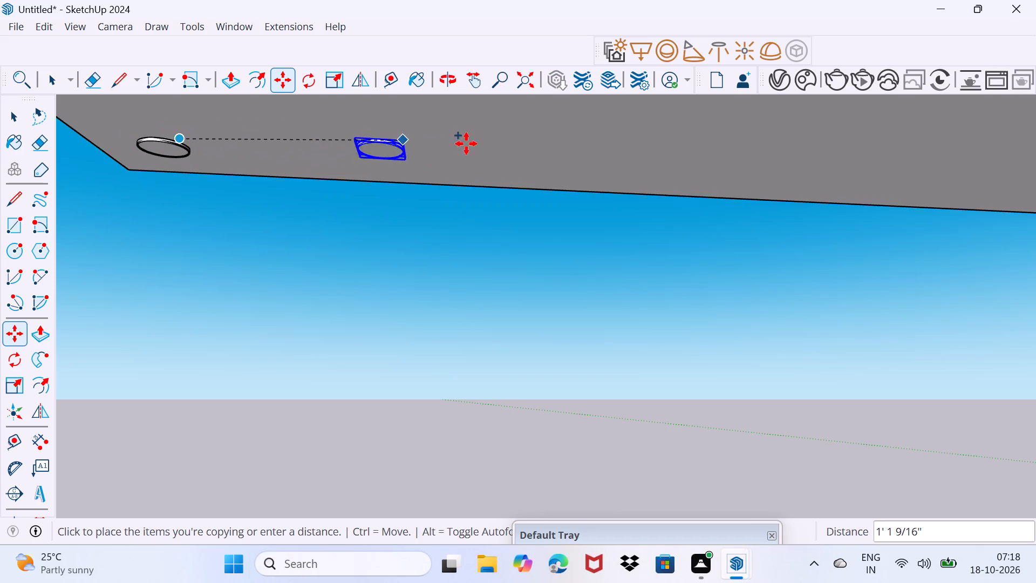
{"action": "scroll", "coordinate": [470, 144], "scroll_direction": "down", "scroll_amount": 8}
{"action": "middle_click_drag", "start_coordinate": [710, 158], "coordinate": [660, 164], "text": "shift"}
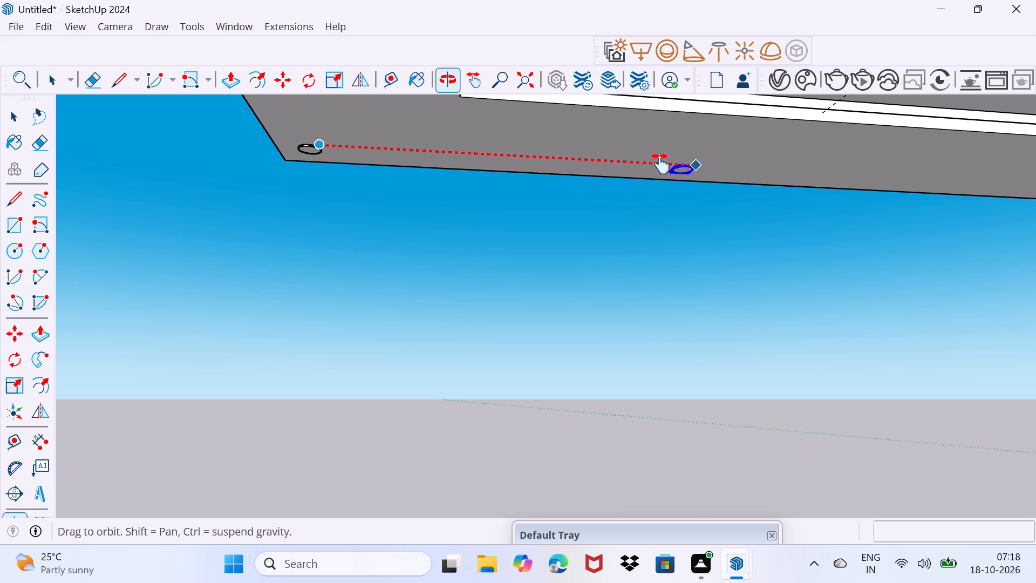
{"action": "middle_click_drag", "start_coordinate": [660, 164], "coordinate": [114, 186], "text": "shift"}
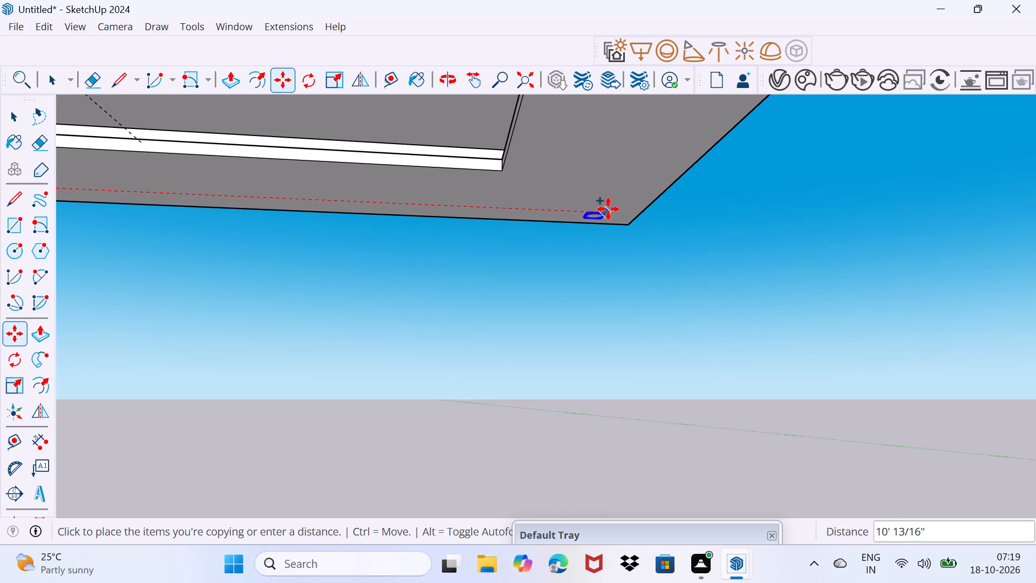
{"action": "left_click", "coordinate": [614, 209]}
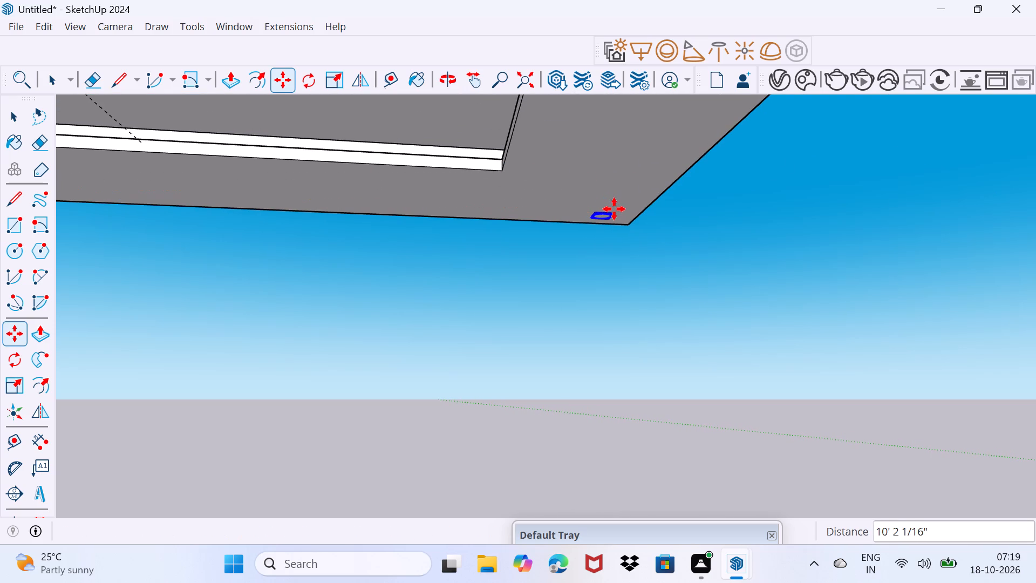
{"action": "type", "text": "/2"}
{"action": "key", "text": "Return"}
Copy a corner light about 10' 2" along the perpendicular border side to its far corner, dividing the span into 4 equal spaces.
{"action": "scroll", "coordinate": [614, 209], "scroll_direction": "down", "scroll_amount": 4}
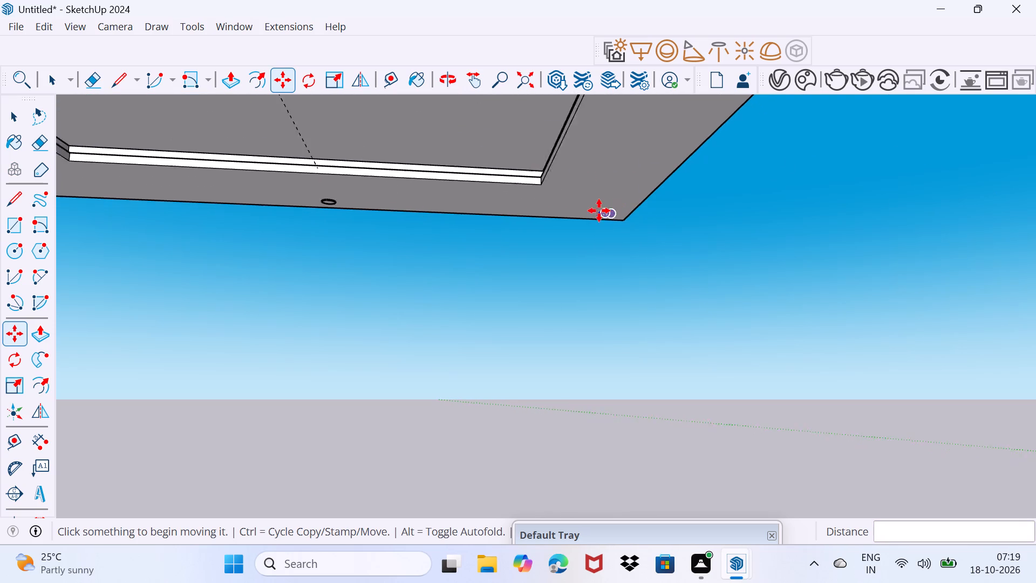
{"action": "scroll", "coordinate": [599, 211], "scroll_direction": "down", "scroll_amount": 9}
{"action": "middle_click_drag", "start_coordinate": [576, 221], "coordinate": [255, 223]}
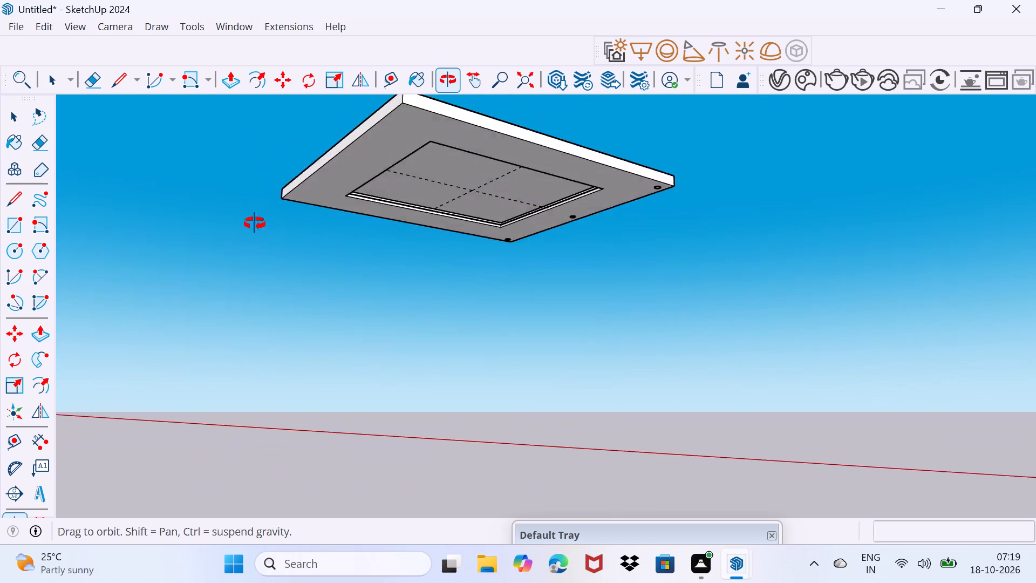
{"action": "middle_click_drag", "start_coordinate": [255, 223], "coordinate": [146, 229]}
{"action": "scroll", "coordinate": [633, 191], "scroll_direction": "up", "scroll_amount": 8}
{"action": "key", "text": "space"}
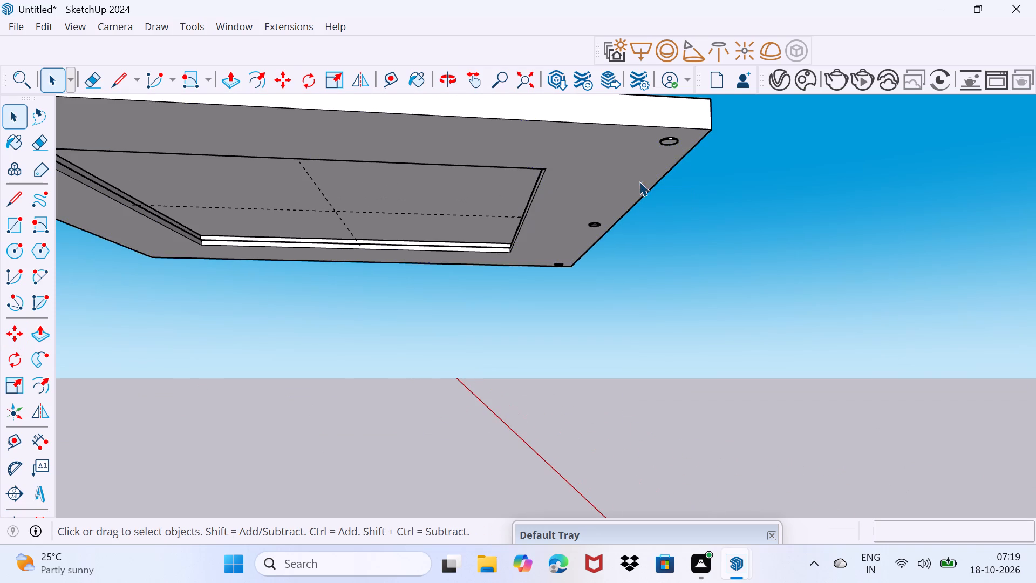
{"action": "left_click_drag", "start_coordinate": [639, 180], "coordinate": [647, 167]}
{"action": "left_click", "coordinate": [669, 141]}
{"action": "key", "text": "m"}
{"action": "scroll", "coordinate": [670, 140], "scroll_direction": "up", "scroll_amount": 15}
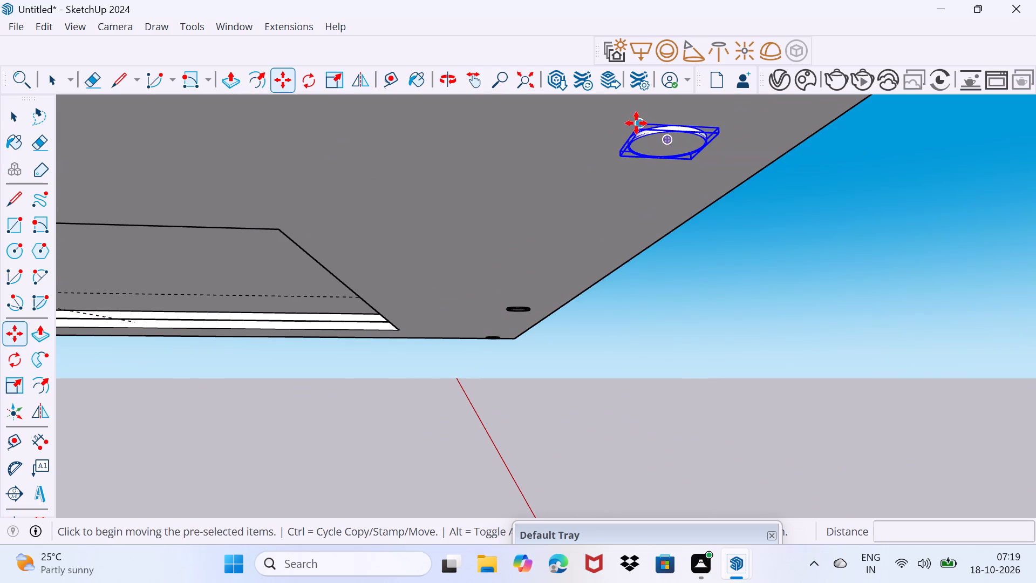
{"action": "left_click", "coordinate": [640, 121]}
{"action": "scroll", "coordinate": [523, 137], "scroll_direction": "down", "scroll_amount": 6}
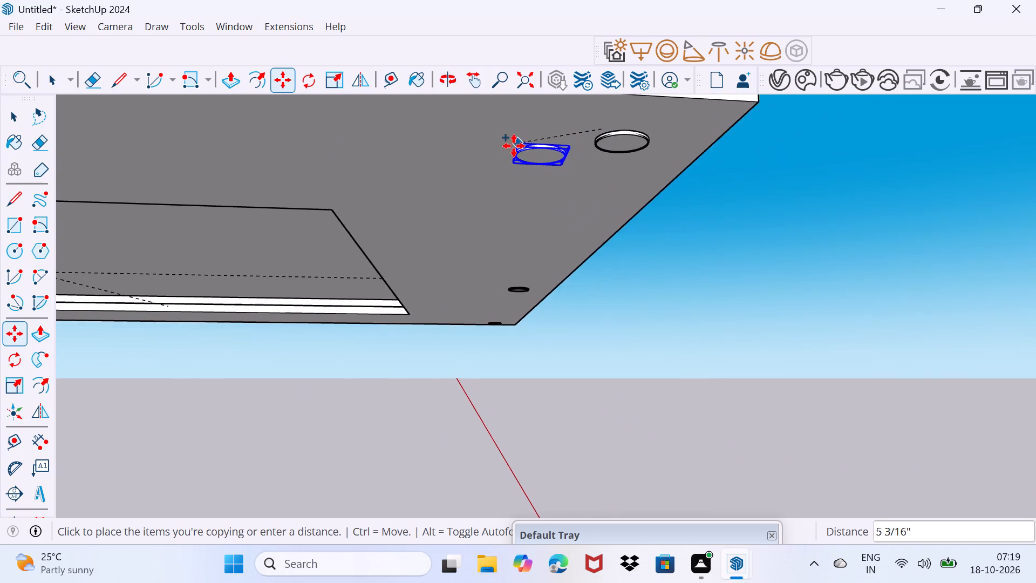
{"action": "scroll", "coordinate": [514, 146], "scroll_direction": "down", "scroll_amount": 4}
{"action": "middle_click_drag", "start_coordinate": [144, 117], "coordinate": [145, 117]}
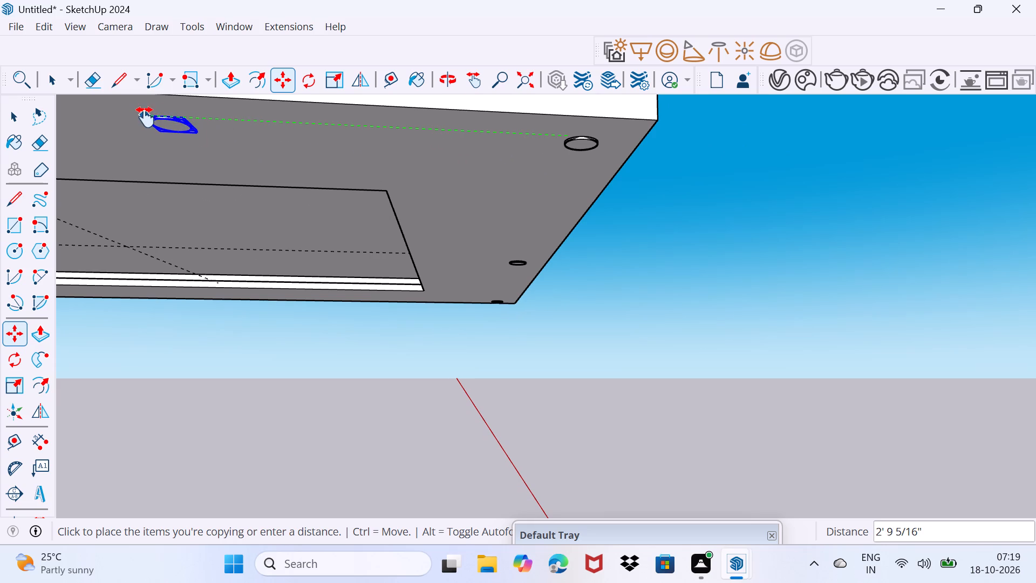
{"action": "middle_click_drag", "start_coordinate": [145, 117], "coordinate": [691, 207]}
{"action": "scroll", "coordinate": [469, 238], "scroll_direction": "down", "scroll_amount": 9}
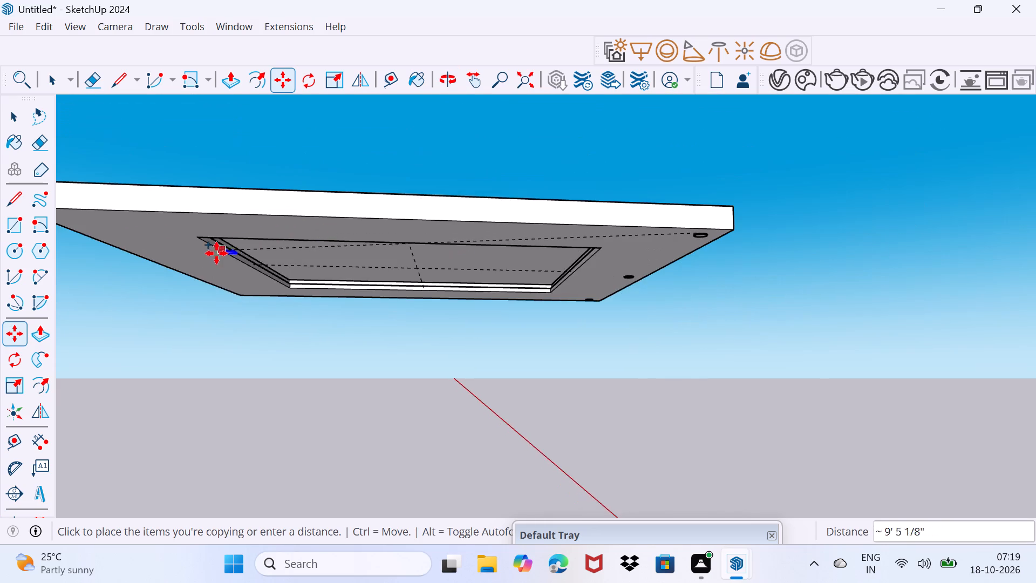
{"action": "middle_click_drag", "start_coordinate": [227, 248], "coordinate": [457, 215], "text": "shift"}
{"action": "scroll", "coordinate": [379, 175], "scroll_direction": "up", "scroll_amount": 8}
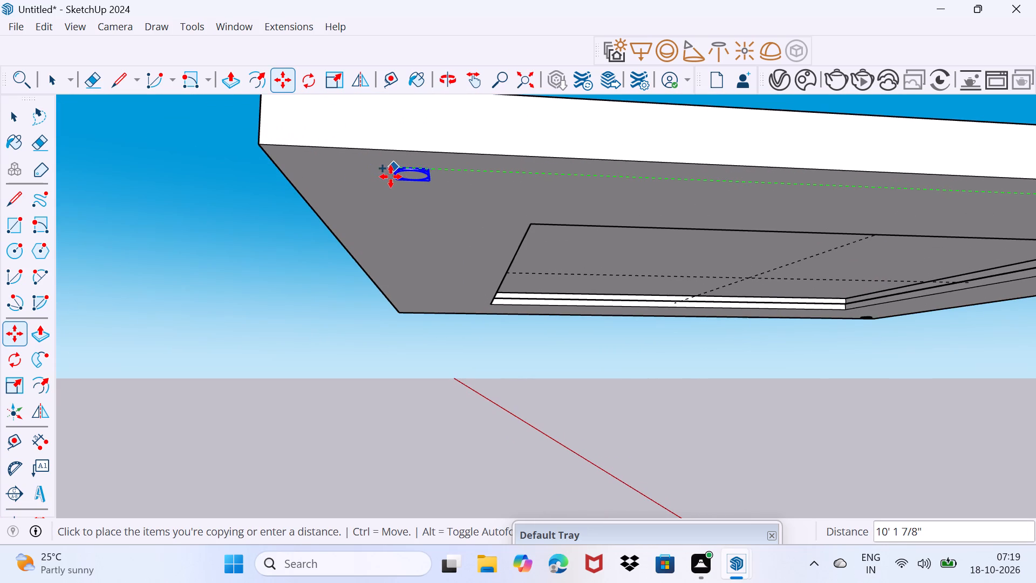
{"action": "left_click", "coordinate": [391, 177]}
{"action": "type", "text": "/4"}
{"action": "key", "text": "Return"}
Copy the light at the far end of the five-light row about 9' 11" along the next border side, dividing the span by 2.
{"action": "scroll", "coordinate": [446, 166], "scroll_direction": "down", "scroll_amount": 6}
{"action": "middle_click_drag", "start_coordinate": [463, 218], "coordinate": [873, 213]}
{"action": "scroll", "coordinate": [785, 280], "scroll_direction": "up", "scroll_amount": 2}
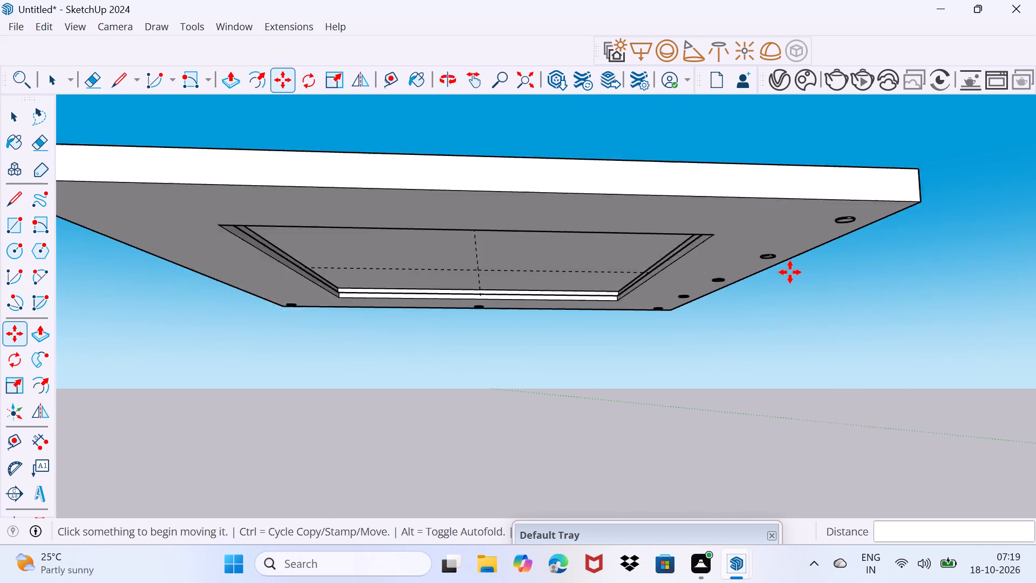
{"action": "scroll", "coordinate": [790, 272], "scroll_direction": "up", "scroll_amount": 1}
{"action": "key", "text": "space"}
{"action": "key", "text": "space"}
{"action": "left_click_drag", "start_coordinate": [765, 340], "coordinate": [789, 313]}
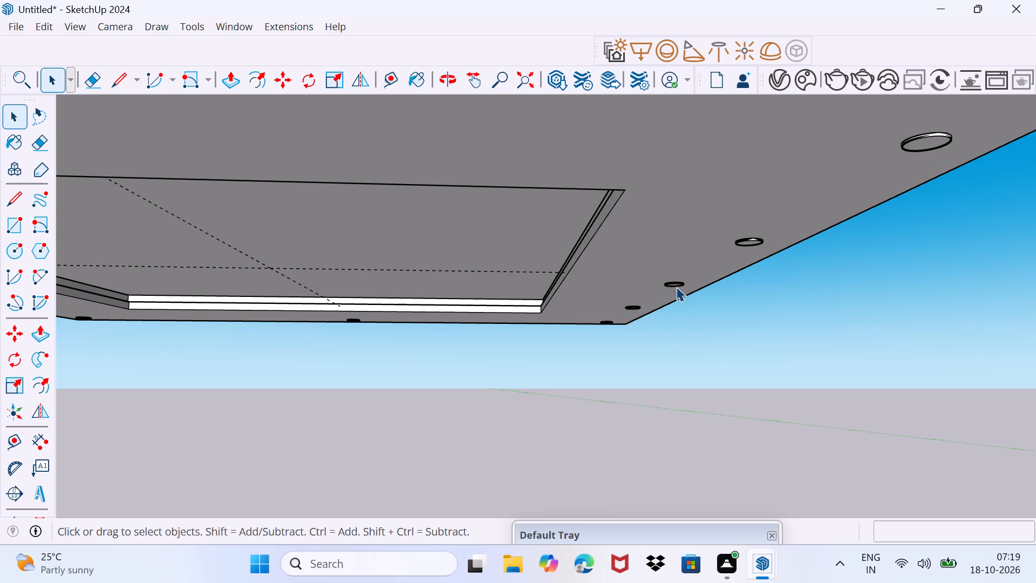
{"action": "scroll", "coordinate": [685, 274], "scroll_direction": "down", "scroll_amount": 5}
{"action": "left_click", "coordinate": [798, 216]}
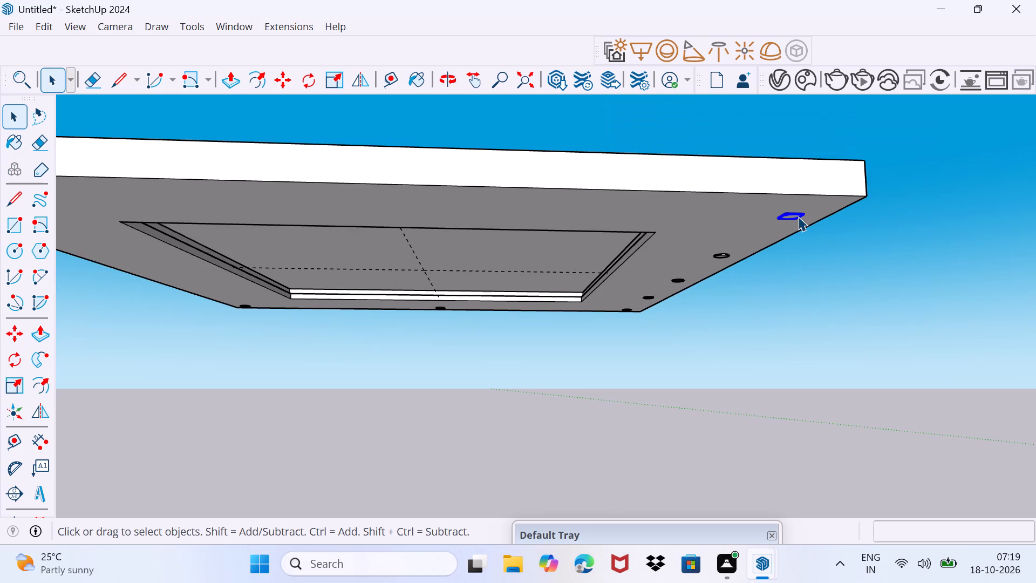
{"action": "key", "text": "m"}
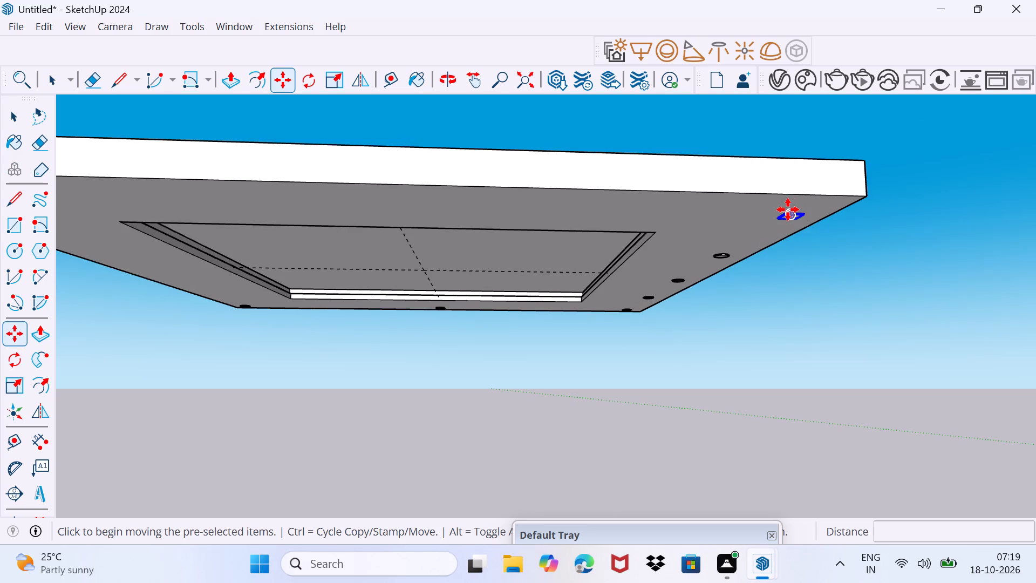
{"action": "scroll", "coordinate": [788, 209], "scroll_direction": "up", "scroll_amount": 18}
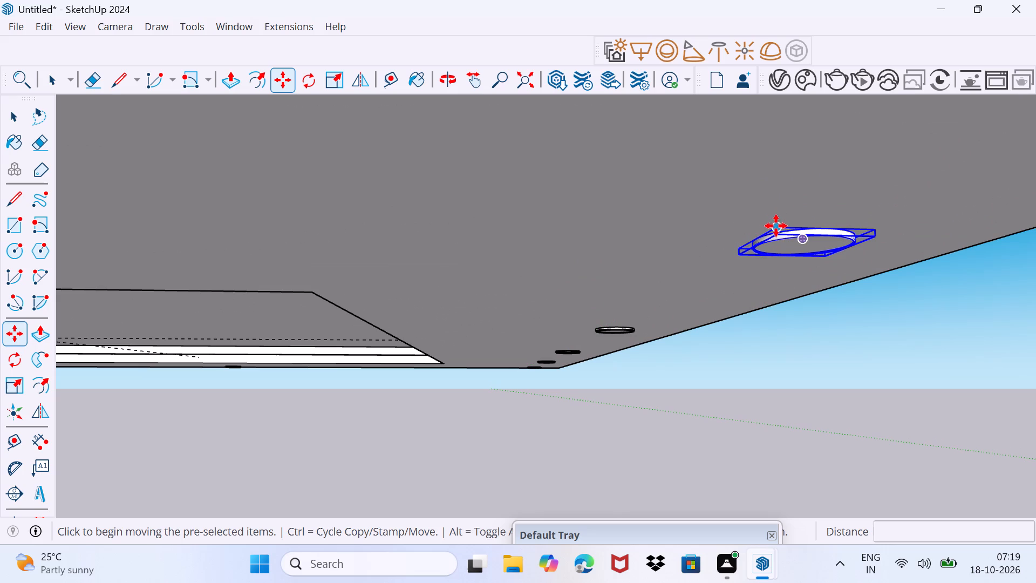
{"action": "left_click", "coordinate": [779, 226]}
{"action": "scroll", "coordinate": [640, 227], "scroll_direction": "down", "scroll_amount": 5}
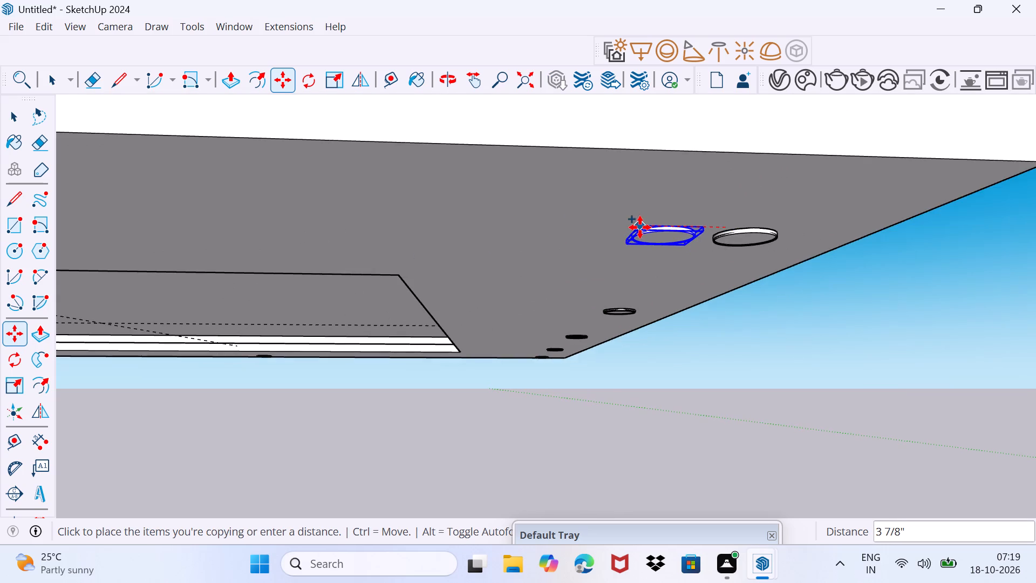
{"action": "scroll", "coordinate": [640, 227], "scroll_direction": "down", "scroll_amount": 12}
{"action": "middle_click_drag", "start_coordinate": [352, 240], "coordinate": [786, 215]}
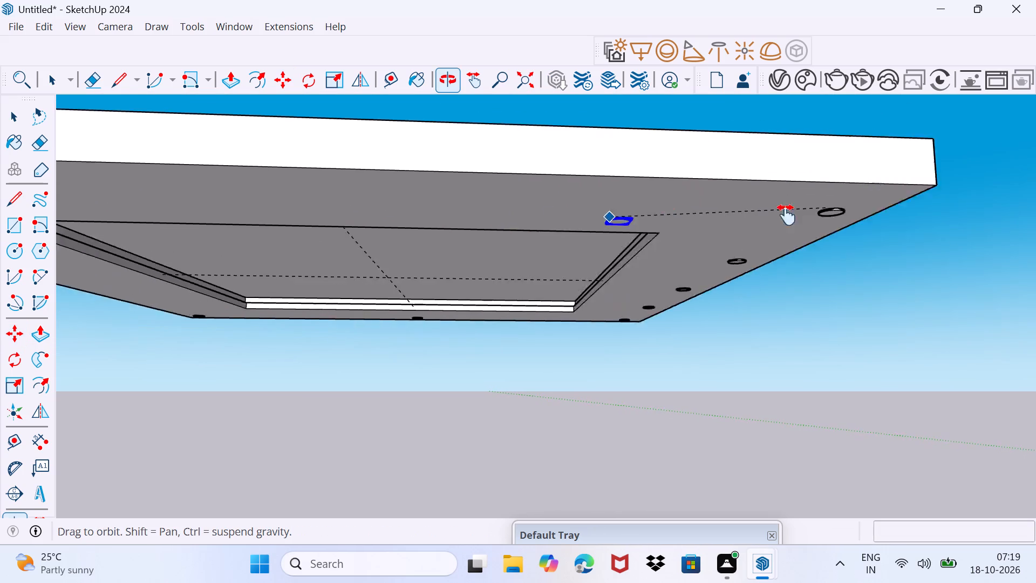
{"action": "middle_click_drag", "start_coordinate": [786, 215], "coordinate": [948, 238]}
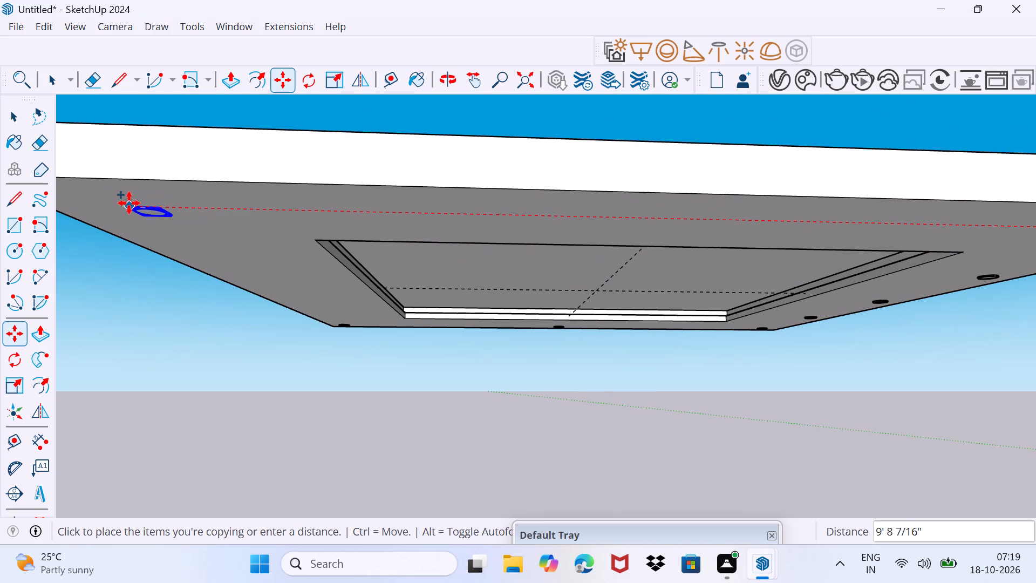
{"action": "left_click", "coordinate": [103, 198]}
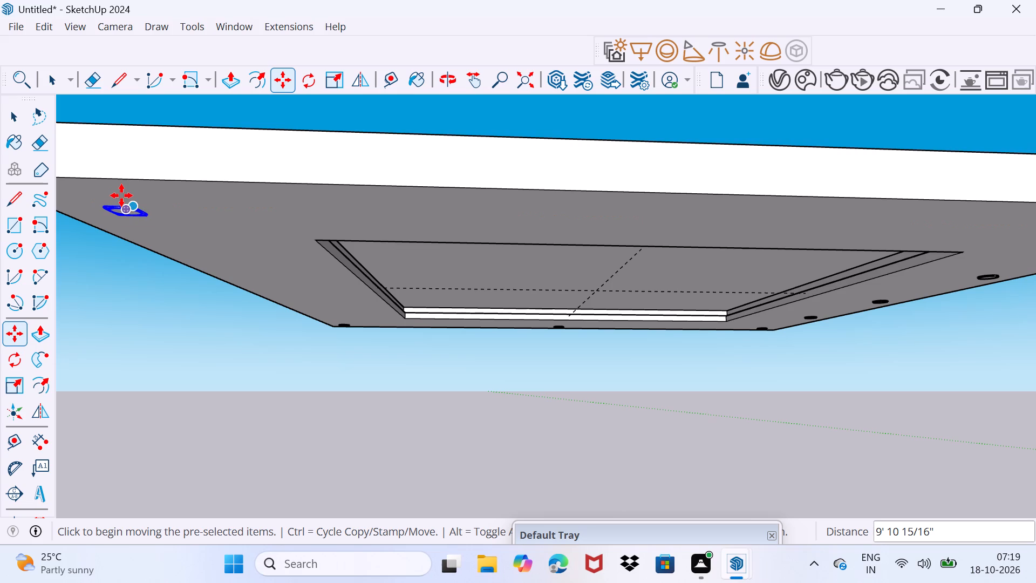
{"action": "type", "text": "/2"}
{"action": "key", "text": "Return"}
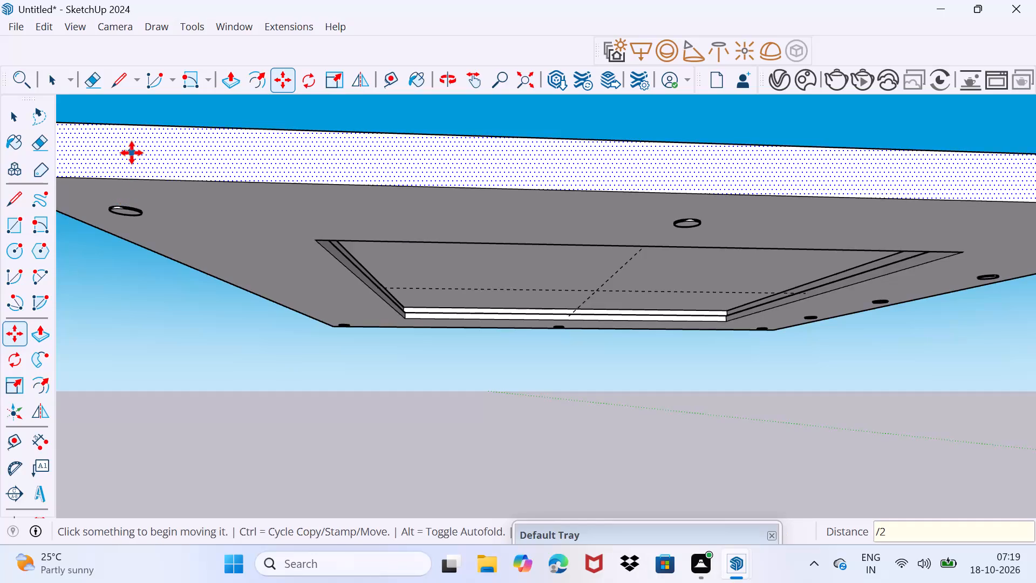
Copy the corner light about 7' 10 3/4" along the remaining border side, dividing the span by 2.
{"action": "scroll", "coordinate": [154, 233], "scroll_direction": "down", "scroll_amount": 2}
{"action": "key", "text": "space"}
{"action": "left_click_drag", "start_coordinate": [186, 290], "coordinate": [259, 240]}
{"action": "middle_click_drag", "start_coordinate": [158, 287], "coordinate": [343, 280]}
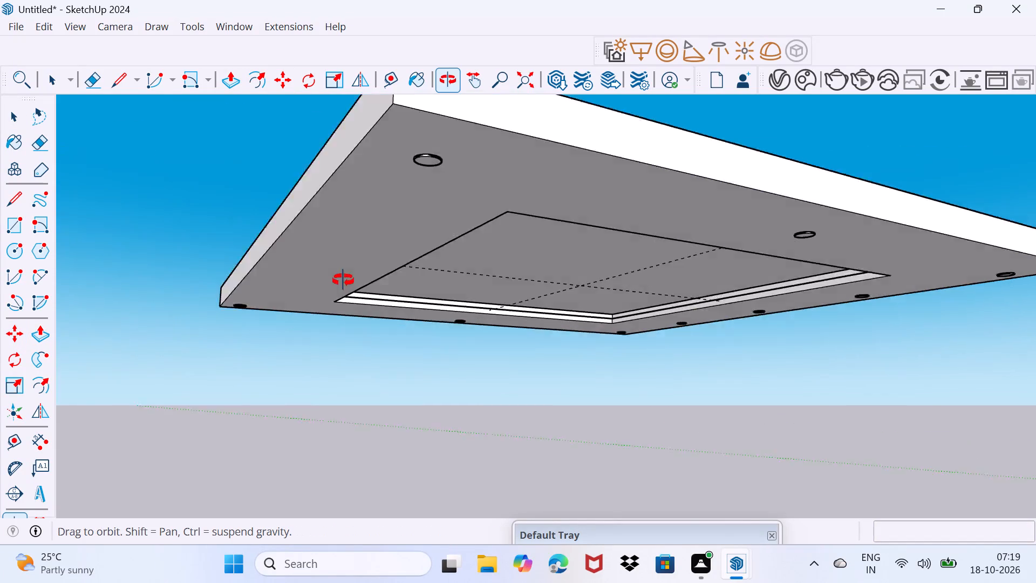
{"action": "middle_click_drag", "start_coordinate": [343, 280], "coordinate": [513, 257]}
{"action": "left_click", "coordinate": [996, 179]}
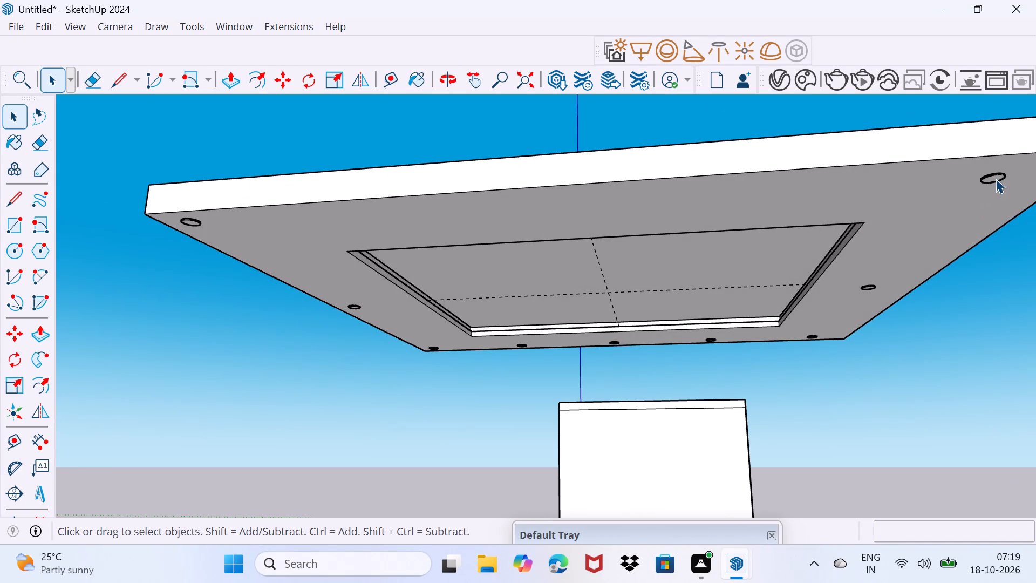
{"action": "key", "text": "m"}
{"action": "scroll", "coordinate": [991, 173], "scroll_direction": "up", "scroll_amount": 9}
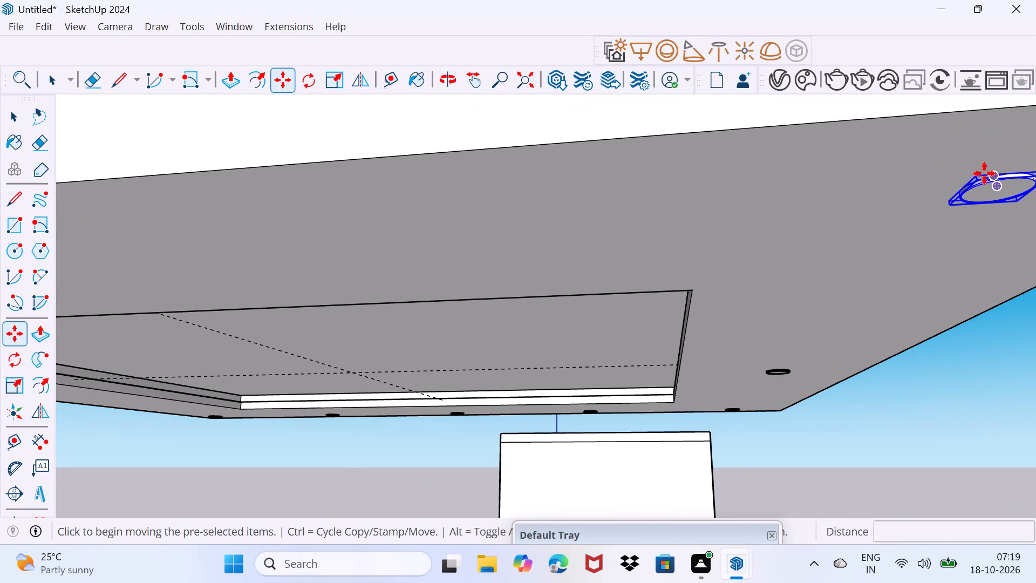
{"action": "left_click", "coordinate": [976, 168]}
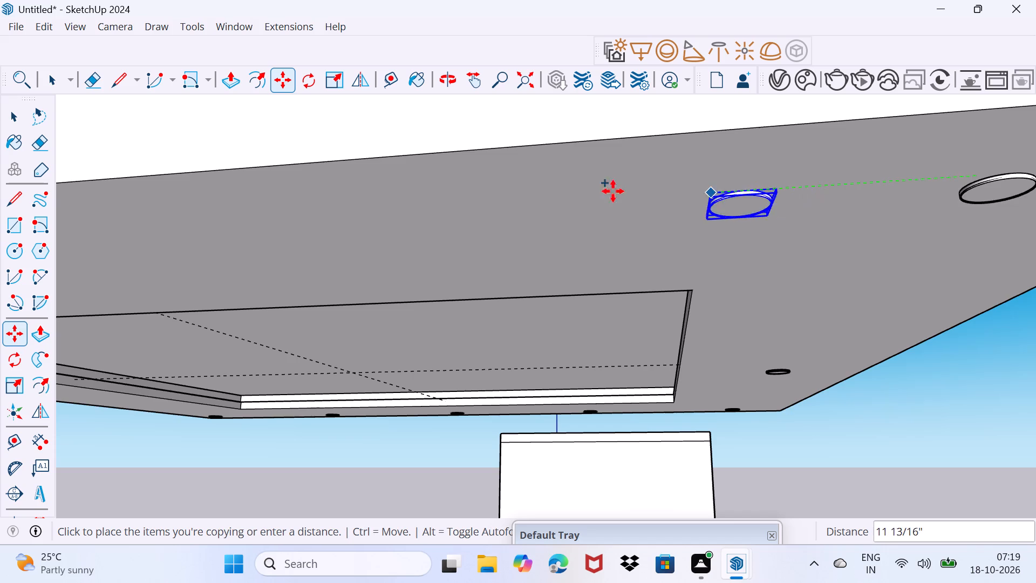
{"action": "scroll", "coordinate": [565, 195], "scroll_direction": "down", "scroll_amount": 8}
{"action": "scroll", "coordinate": [240, 252], "scroll_direction": "down", "scroll_amount": 6}
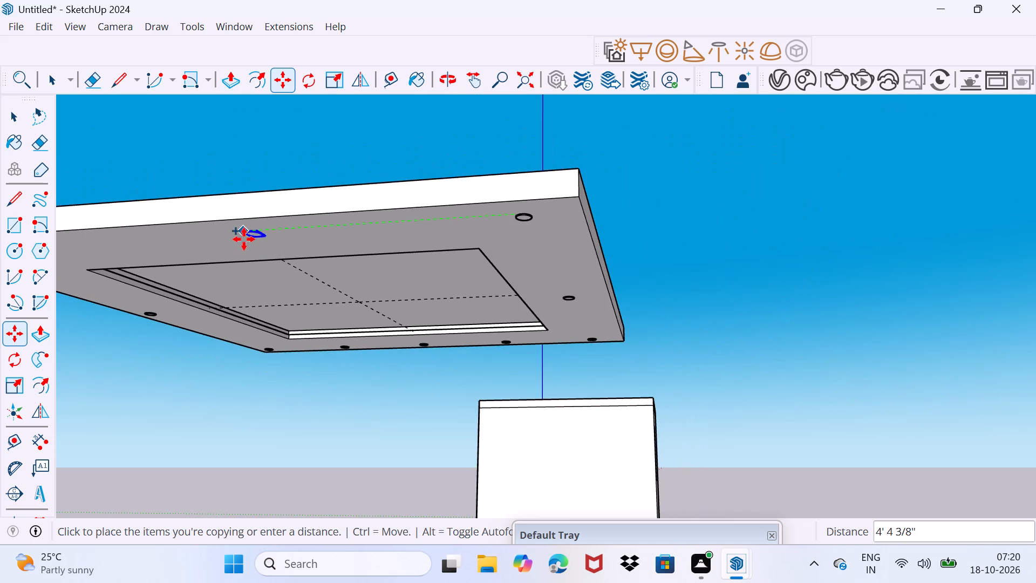
{"action": "middle_click_drag", "start_coordinate": [244, 239], "coordinate": [510, 228]}
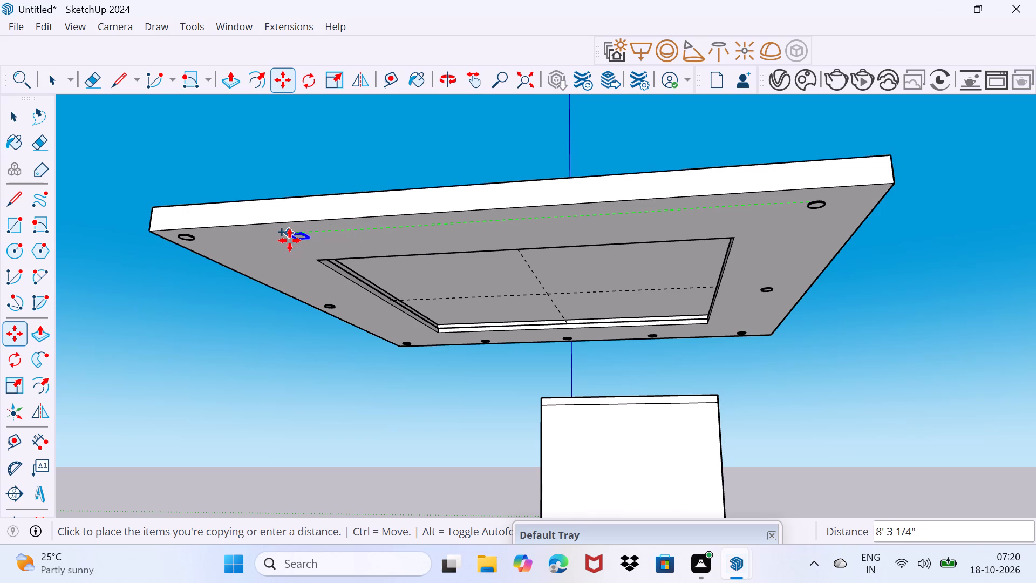
{"action": "left_click", "coordinate": [310, 236]}
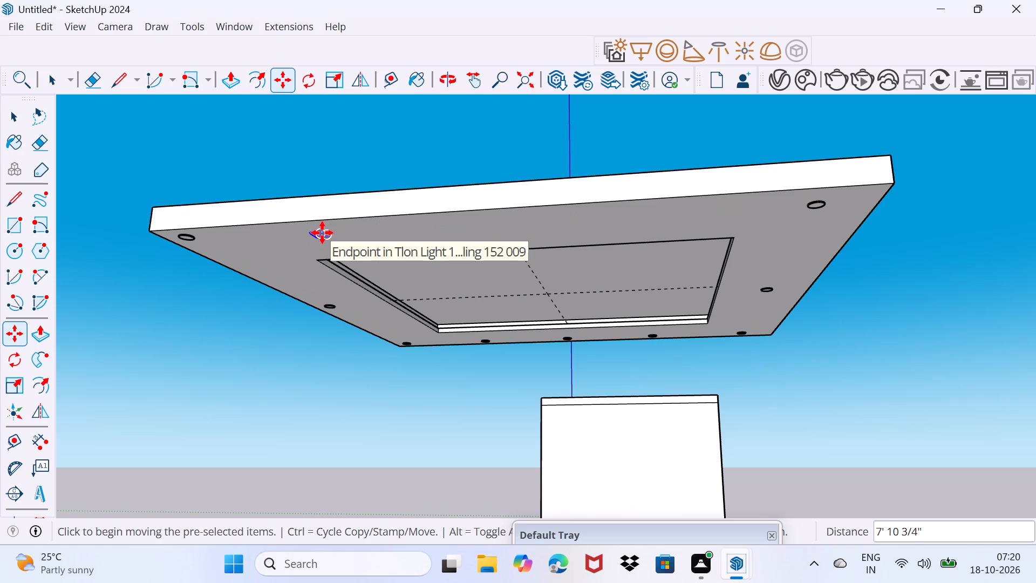
{"action": "type", "text": "/2"}
{"action": "key", "text": "Return"}
{"action": "key", "text": "space"}
Delete the middle light of the five-light row on the ceiling border.
{"action": "scroll", "coordinate": [323, 233], "scroll_direction": "down", "scroll_amount": 5}
{"action": "middle_click_drag", "start_coordinate": [592, 286], "coordinate": [315, 221]}
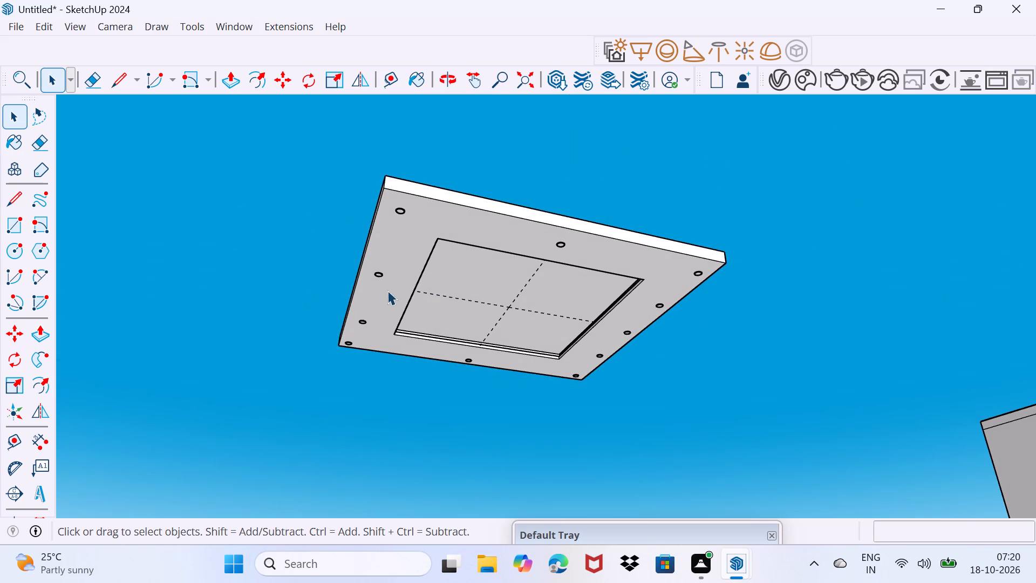
{"action": "left_click", "coordinate": [629, 333]}
{"action": "key", "text": "Delete"}
{"action": "scroll", "coordinate": [625, 338], "scroll_direction": "down", "scroll_amount": 4}
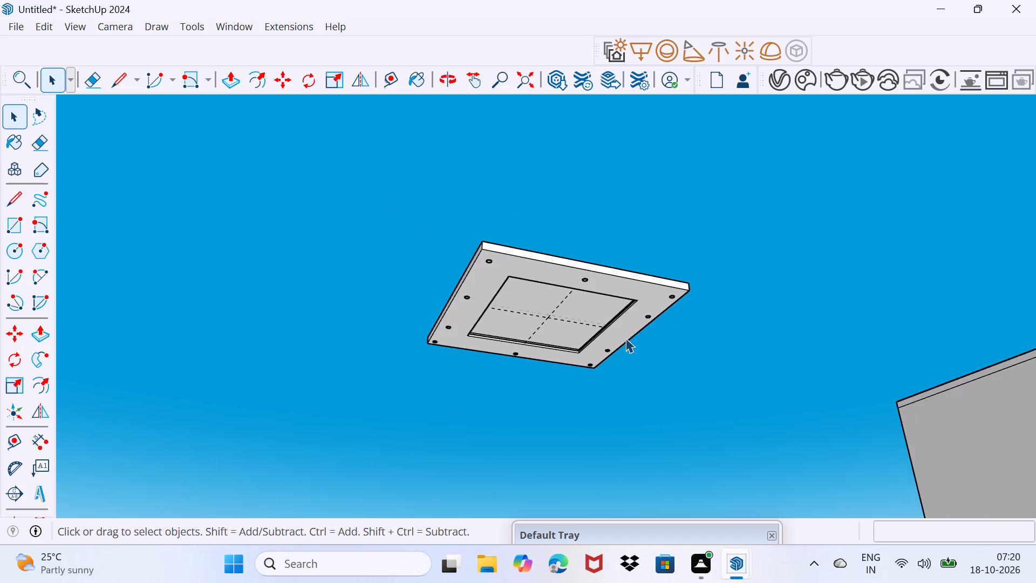
Set the round Cosmos ceiling light's intensity multiplier to 67.8 in the V-Ray Asset Editor.
{"action": "middle_click_drag", "start_coordinate": [625, 345], "coordinate": [450, 275]}
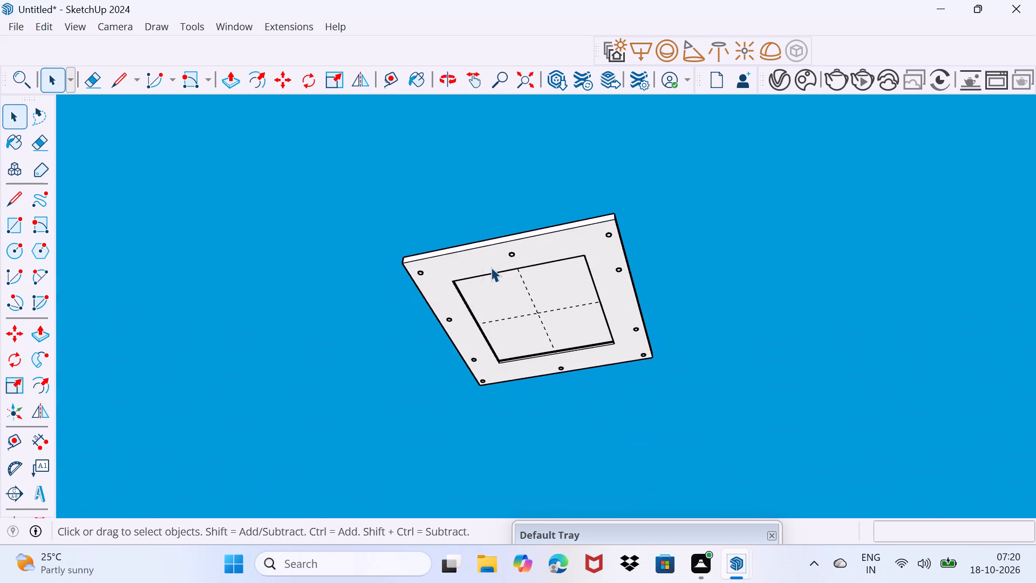
{"action": "left_click", "coordinate": [511, 253]}
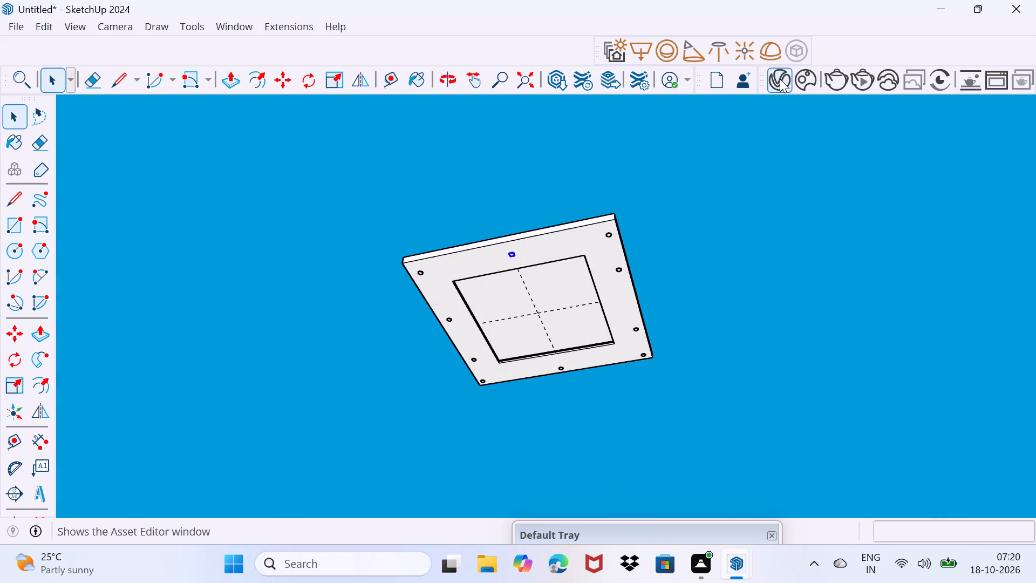
{"action": "left_click", "coordinate": [780, 79]}
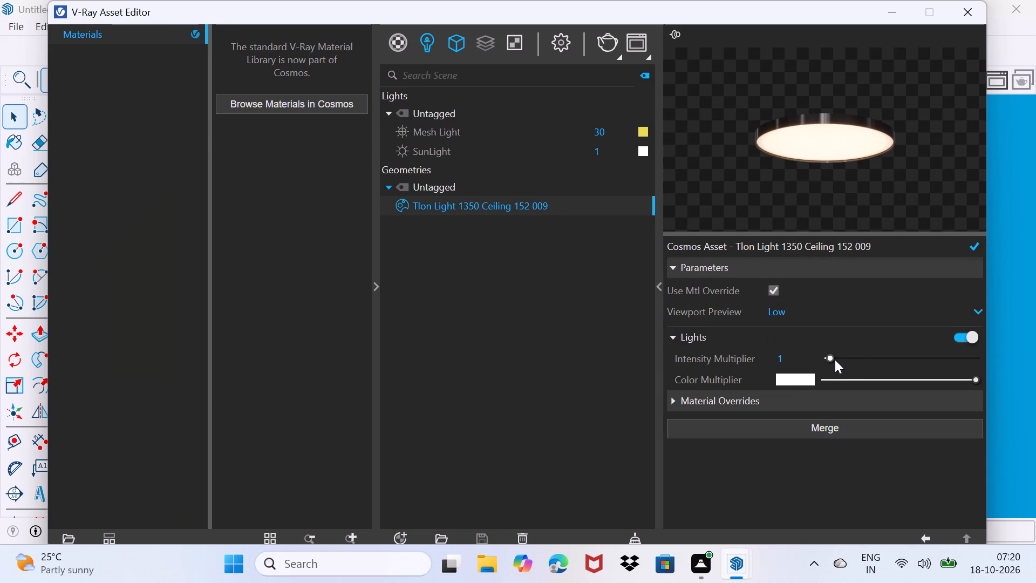
{"action": "left_click_drag", "start_coordinate": [835, 358], "coordinate": [929, 356]}
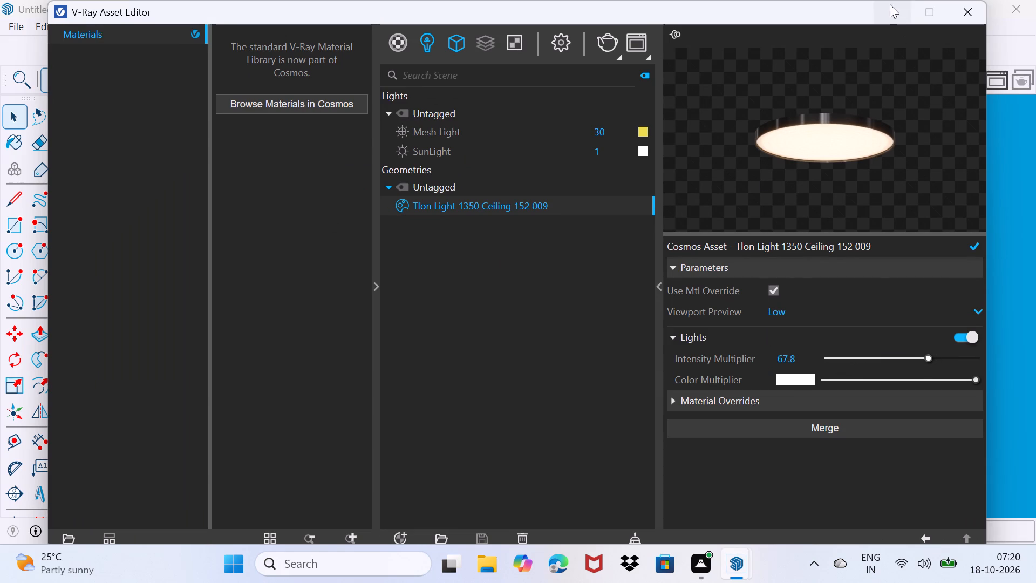
{"action": "left_click", "coordinate": [890, 4]}
Group the entire ceiling panel together with its lights.
{"action": "scroll", "coordinate": [751, 185], "scroll_direction": "down", "scroll_amount": 2}
{"action": "middle_click_drag", "start_coordinate": [644, 209], "coordinate": [681, 368]}
{"action": "left_click_drag", "start_coordinate": [637, 415], "coordinate": [690, 367]}
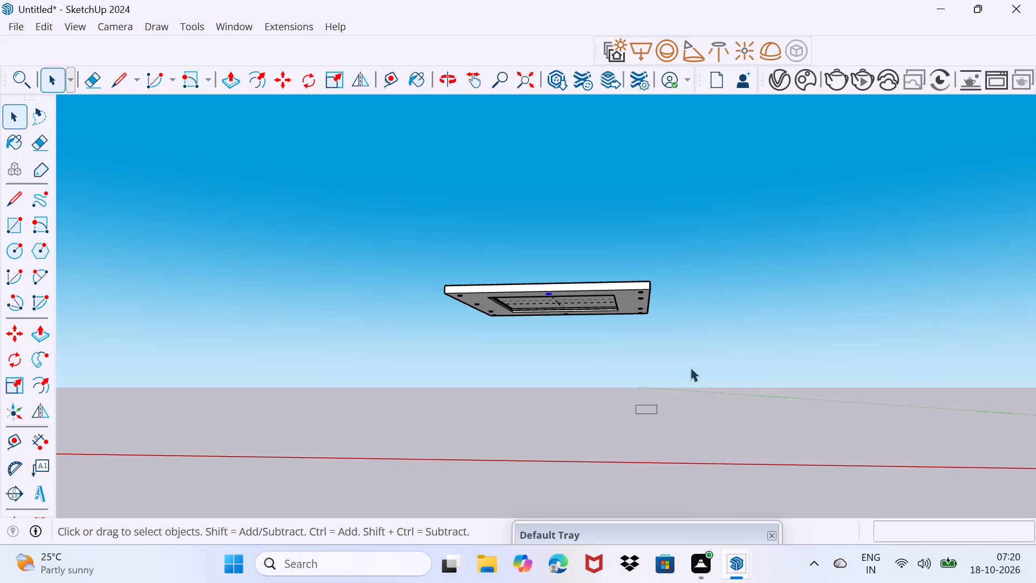
{"action": "left_click_drag", "start_coordinate": [690, 367], "coordinate": [690, 369]}
{"action": "left_click_drag", "start_coordinate": [372, 150], "coordinate": [468, 284]}
{"action": "middle_click_drag", "start_coordinate": [397, 178], "coordinate": [425, 259]}
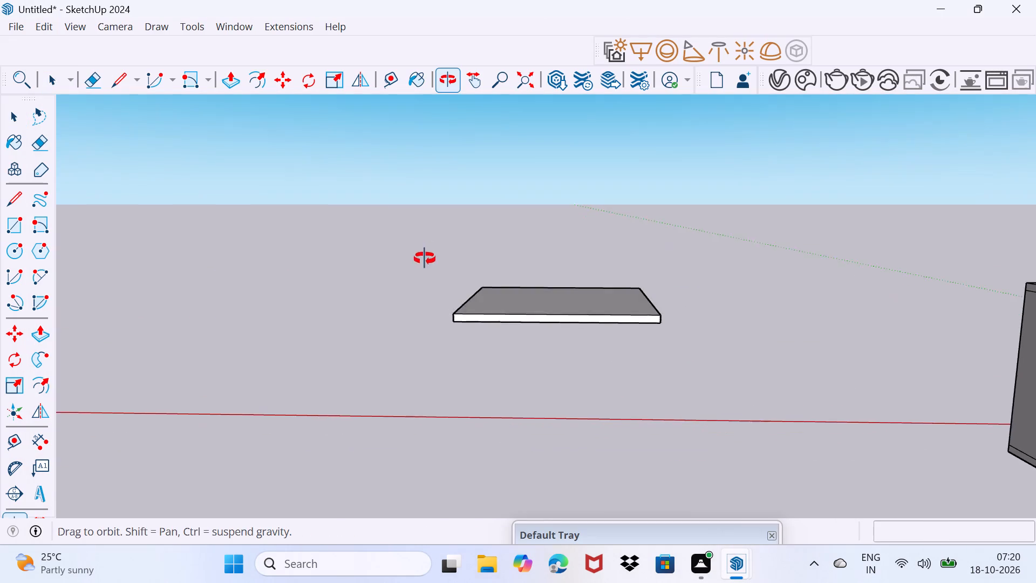
{"action": "middle_click_drag", "start_coordinate": [425, 259], "coordinate": [433, 279]}
{"action": "left_click_drag", "start_coordinate": [351, 140], "coordinate": [760, 477]}
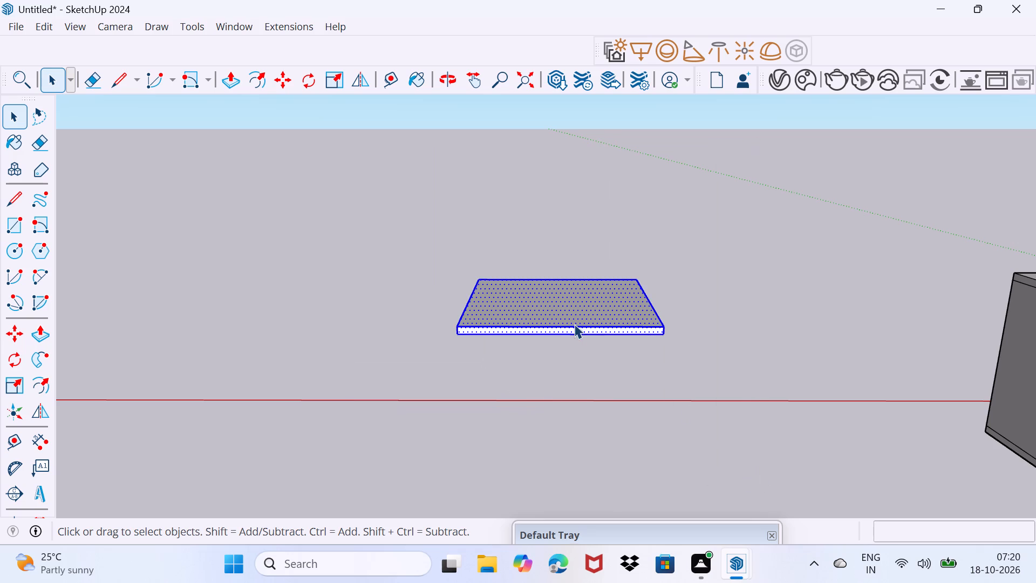
{"action": "right_click", "coordinate": [576, 314]}
{"action": "left_click", "coordinate": [649, 178]}
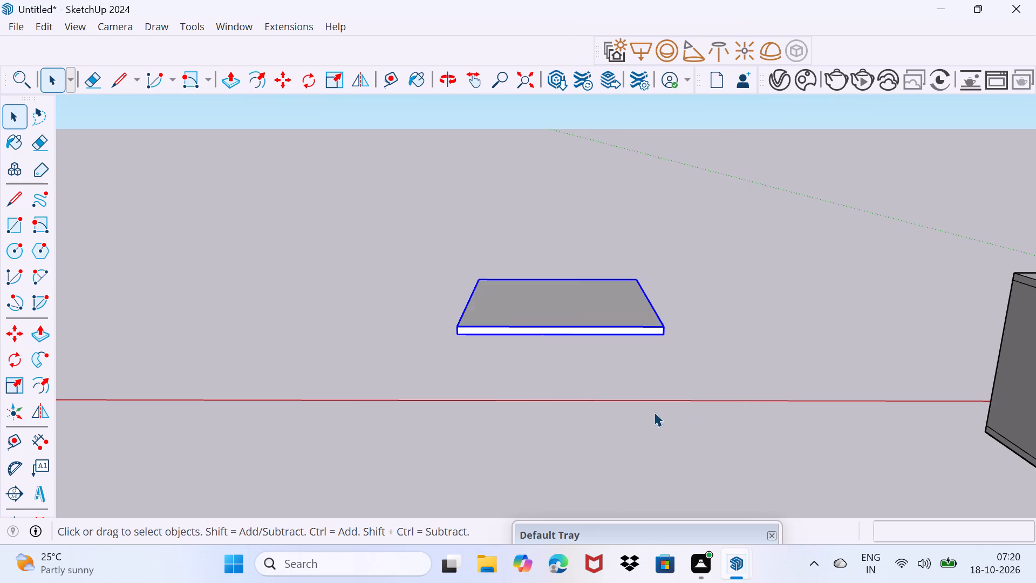
Move the ceiling group about 37' 8" into the TV room, snapping its front corner to the side wall's inner edge below the roof slab.
{"action": "middle_click_drag", "start_coordinate": [654, 411], "coordinate": [592, 347]}
{"action": "scroll", "coordinate": [592, 347], "scroll_direction": "down", "scroll_amount": 12}
{"action": "middle_click_drag", "start_coordinate": [575, 364], "coordinate": [603, 372]}
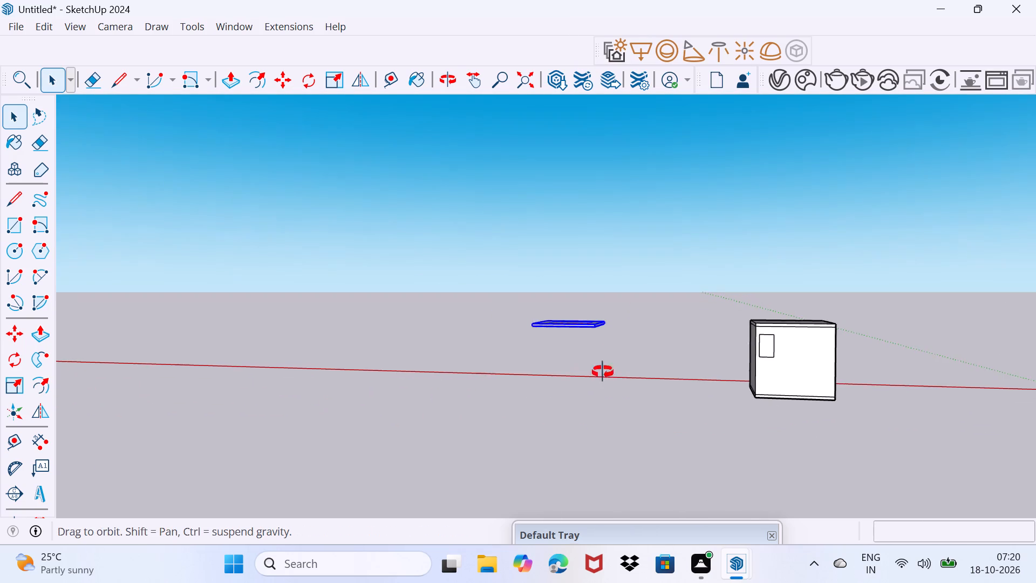
{"action": "middle_click_drag", "start_coordinate": [603, 372], "coordinate": [1033, 361]}
{"action": "middle_click_drag", "start_coordinate": [378, 403], "coordinate": [853, 419]}
{"action": "scroll", "coordinate": [670, 318], "scroll_direction": "up", "scroll_amount": 4}
{"action": "scroll", "coordinate": [724, 347], "scroll_direction": "up", "scroll_amount": 4}
{"action": "middle_click_drag", "start_coordinate": [698, 340], "coordinate": [699, 300]}
{"action": "scroll", "coordinate": [720, 346], "scroll_direction": "up", "scroll_amount": 4}
{"action": "middle_click_drag", "start_coordinate": [719, 338], "coordinate": [741, 332]}
{"action": "scroll", "coordinate": [770, 316], "scroll_direction": "up", "scroll_amount": 2}
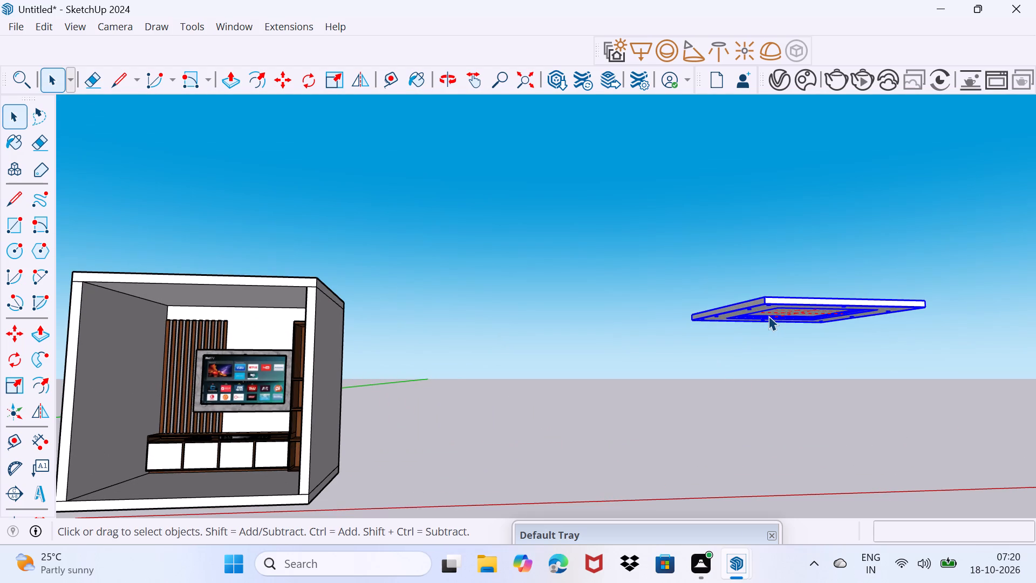
{"action": "key", "text": "m"}
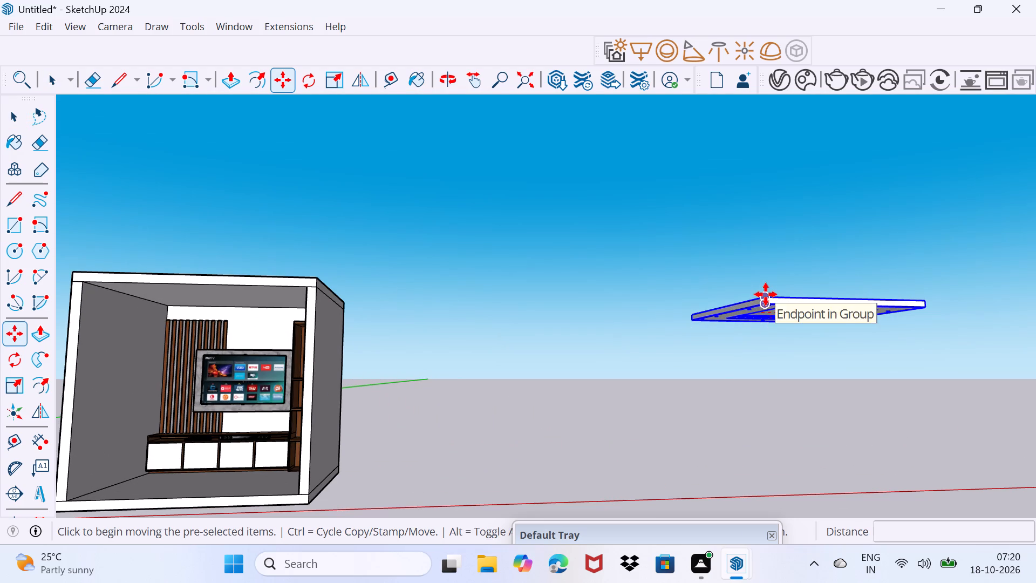
{"action": "left_click", "coordinate": [766, 294]}
{"action": "scroll", "coordinate": [5, 345], "scroll_direction": "up", "scroll_amount": 4}
{"action": "scroll", "coordinate": [8, 327], "scroll_direction": "down", "scroll_amount": 3}
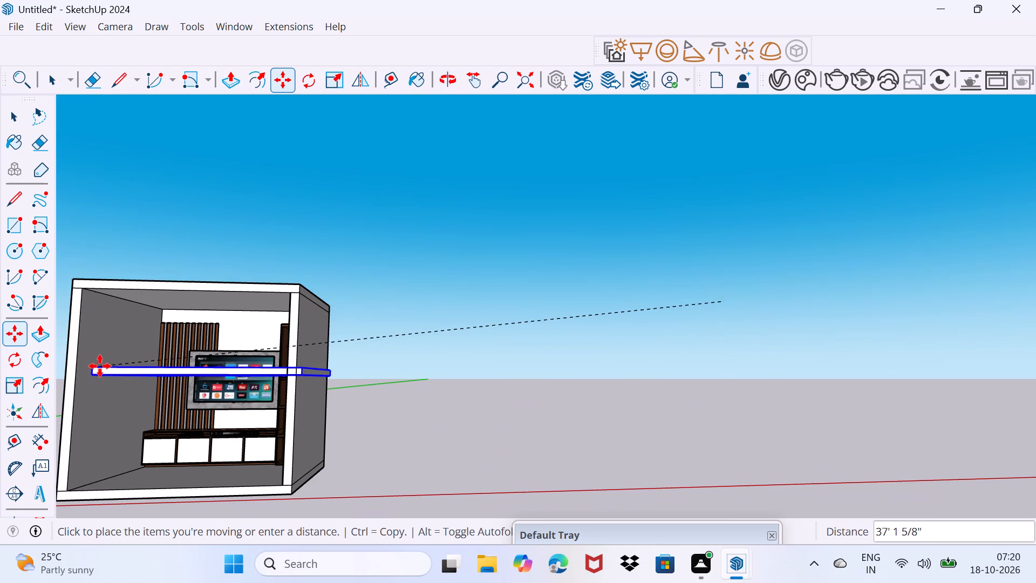
{"action": "middle_click_drag", "start_coordinate": [103, 348], "coordinate": [359, 408]}
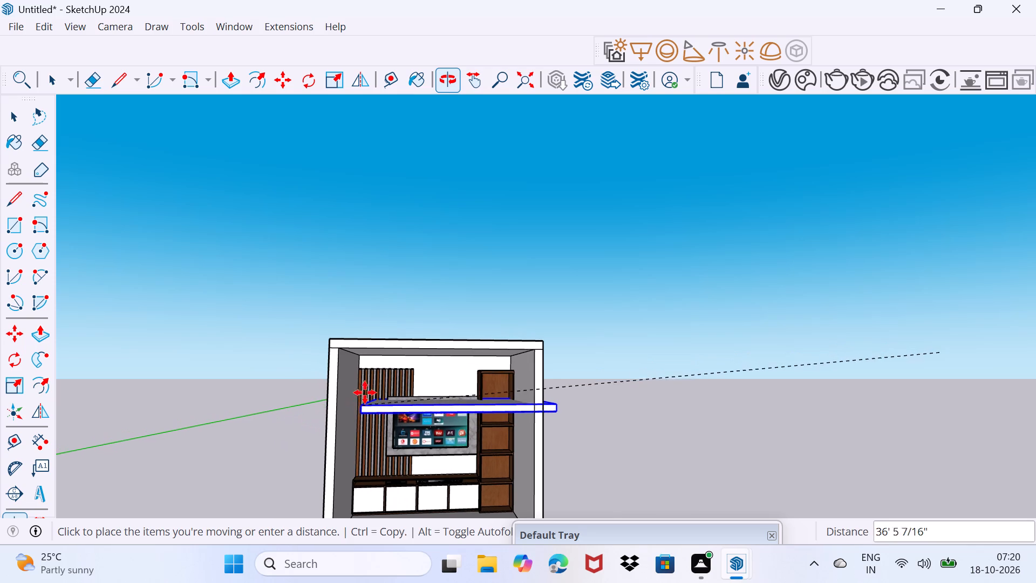
{"action": "scroll", "coordinate": [348, 378], "scroll_direction": "up", "scroll_amount": 8}
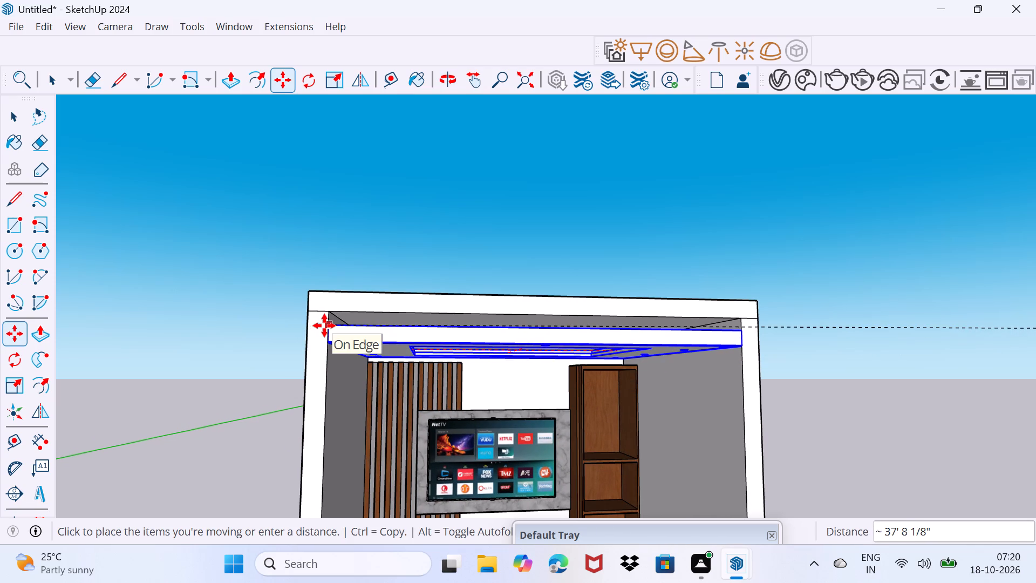
{"action": "left_click", "coordinate": [324, 326]}
{"action": "key", "text": "space"}
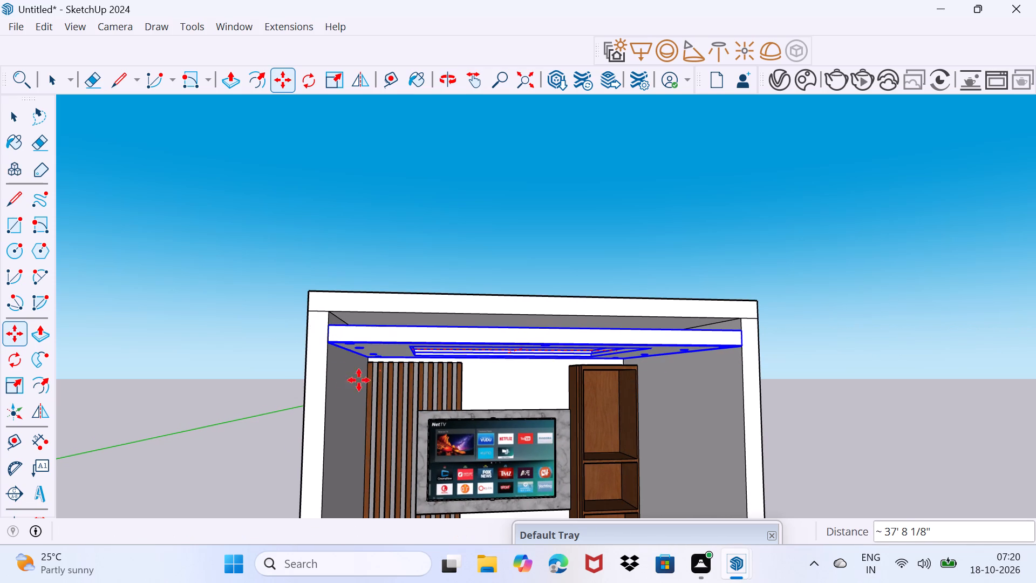
Lower the ceiling group about 2 11/16" inside the room.
{"action": "middle_click_drag", "start_coordinate": [583, 367], "coordinate": [512, 343]}
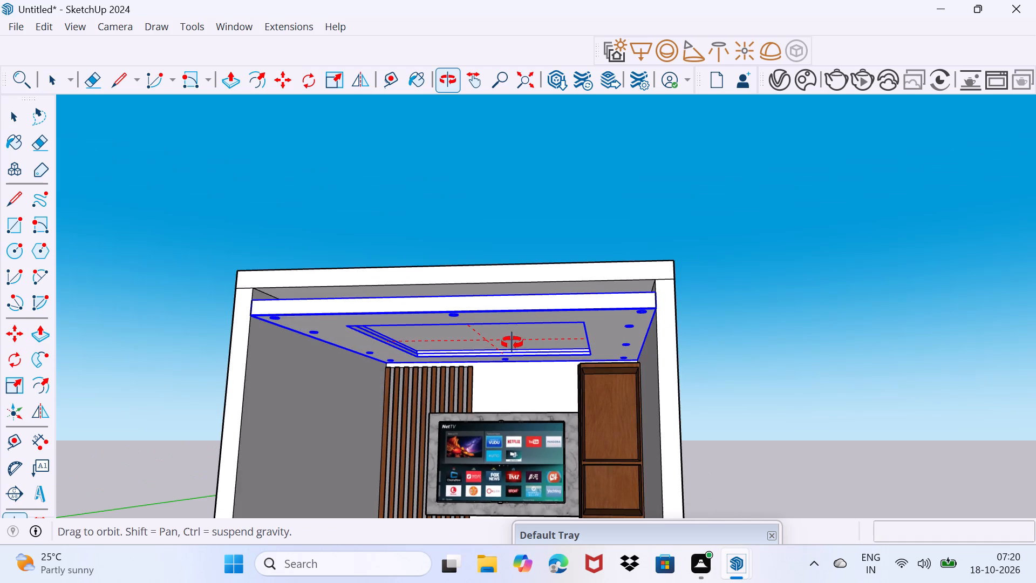
{"action": "scroll", "coordinate": [619, 323], "scroll_direction": "up", "scroll_amount": 3}
{"action": "scroll", "coordinate": [664, 302], "scroll_direction": "up", "scroll_amount": 2}
{"action": "key", "text": "m"}
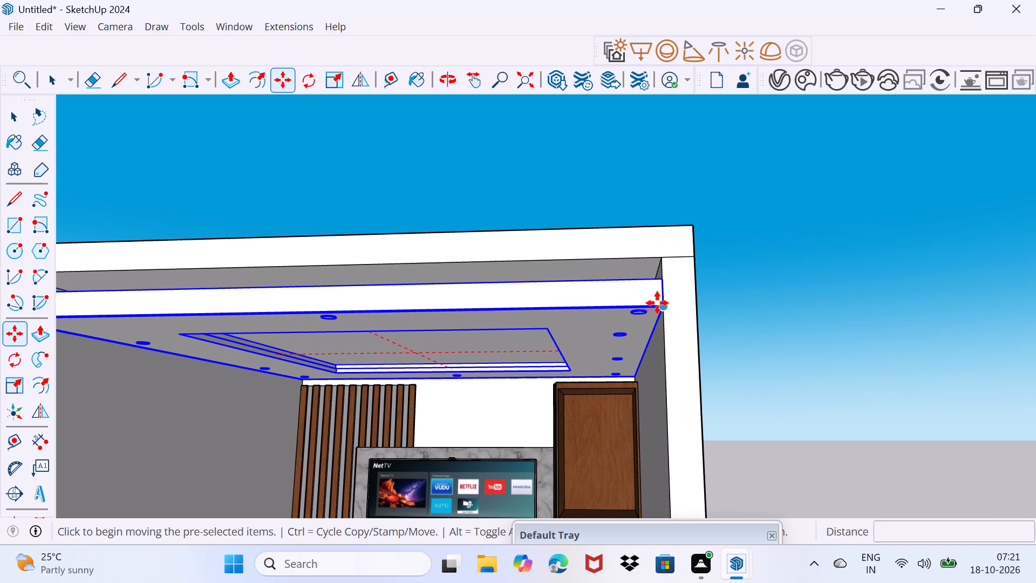
{"action": "left_click", "coordinate": [666, 307]}
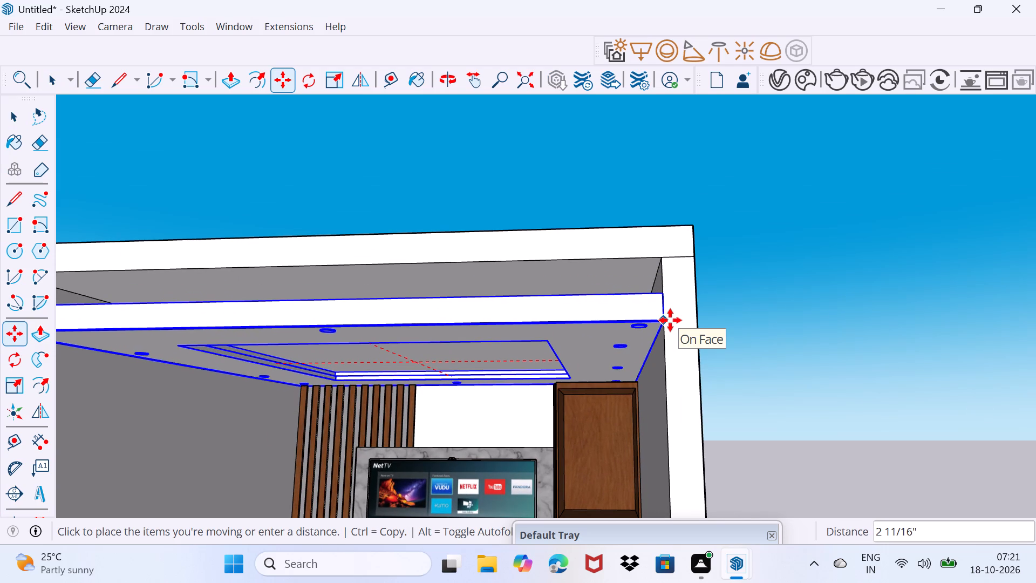
{"action": "left_click", "coordinate": [670, 320]}
{"action": "key", "text": "space"}
{"action": "left_click_drag", "start_coordinate": [666, 335], "coordinate": [673, 318]}
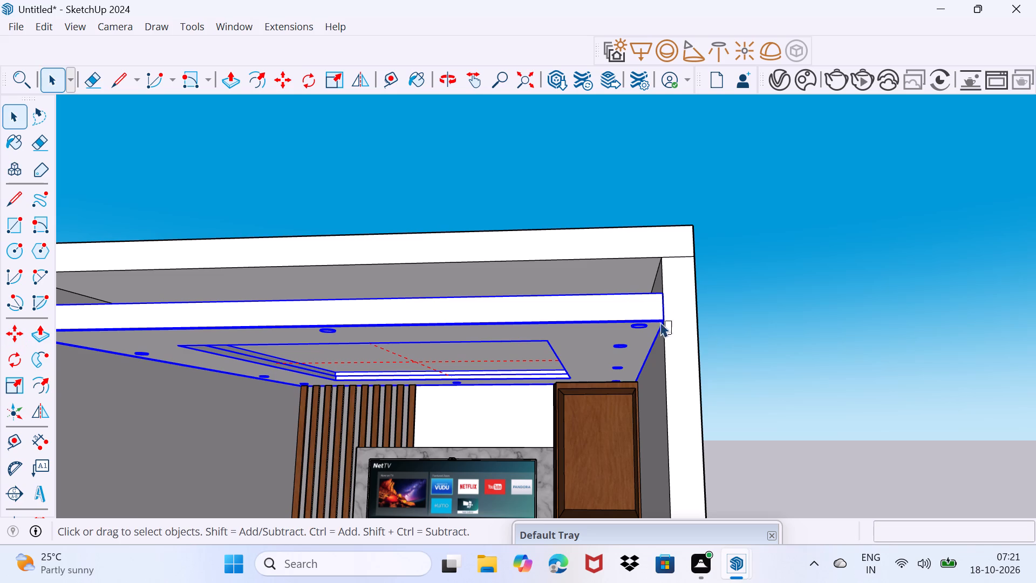
Examine how the ceiling group fits inside the TV room from several angles.
{"action": "middle_click_drag", "start_coordinate": [637, 344], "coordinate": [664, 322]}
{"action": "scroll", "coordinate": [664, 322], "scroll_direction": "down", "scroll_amount": 7}
{"action": "middle_click_drag", "start_coordinate": [616, 381], "coordinate": [735, 381]}
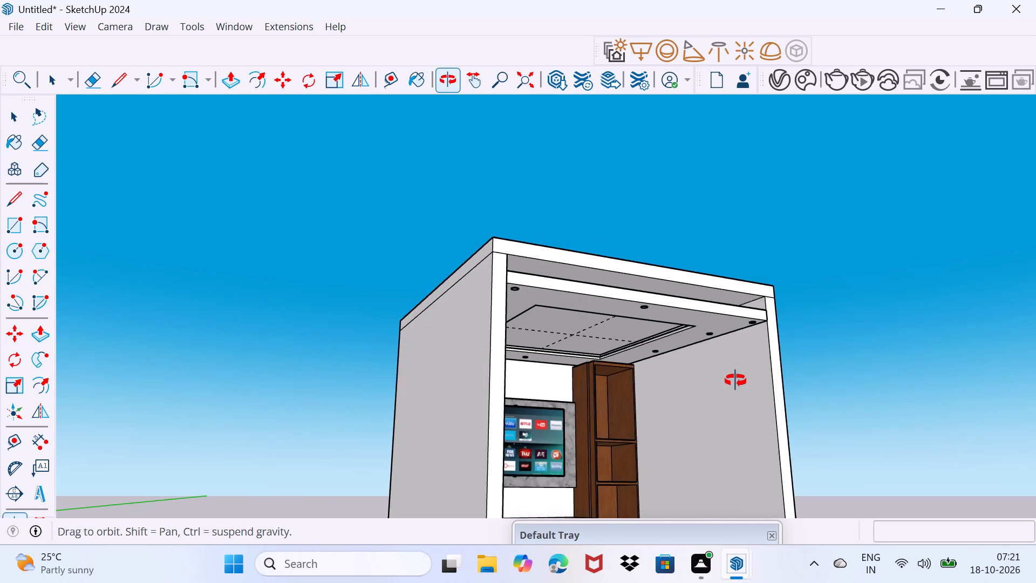
{"action": "middle_click_drag", "start_coordinate": [735, 381], "coordinate": [611, 422]}
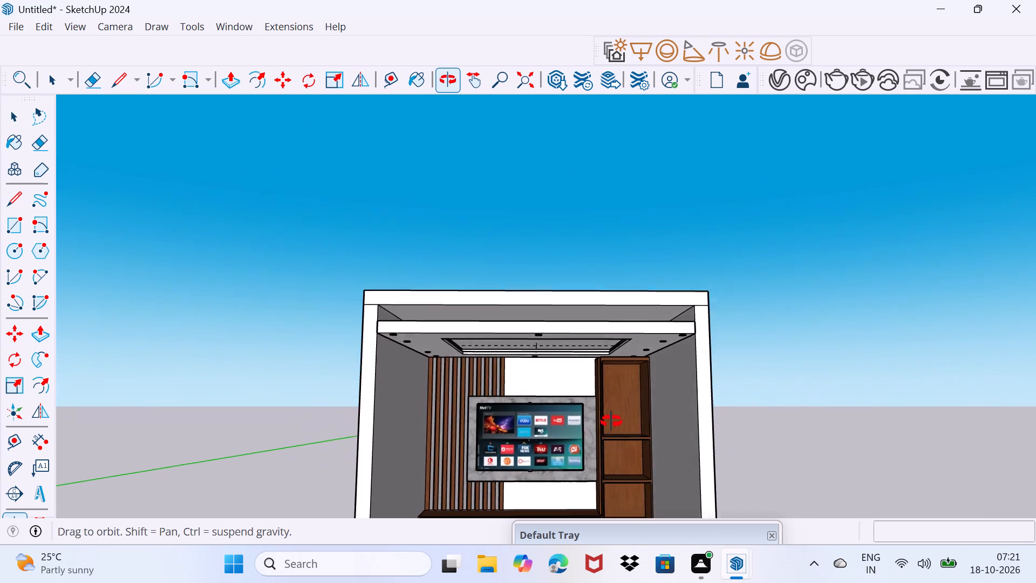
{"action": "middle_click_drag", "start_coordinate": [611, 422], "coordinate": [606, 405]}
{"action": "scroll", "coordinate": [606, 405], "scroll_direction": "down", "scroll_amount": 6}
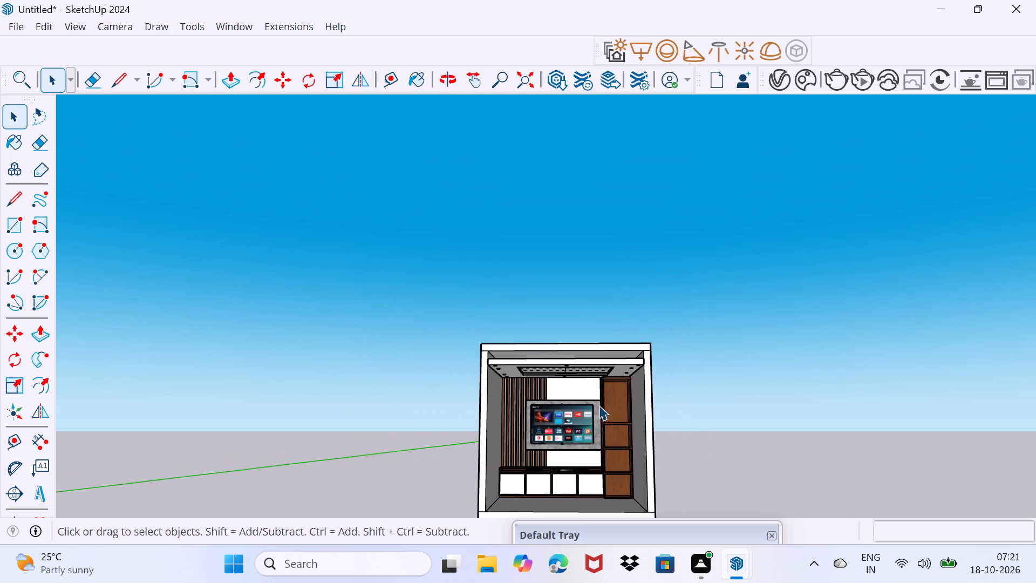
{"action": "middle_click_drag", "start_coordinate": [557, 451], "coordinate": [440, 451]}
{"action": "middle_click_drag", "start_coordinate": [493, 453], "coordinate": [655, 458]}
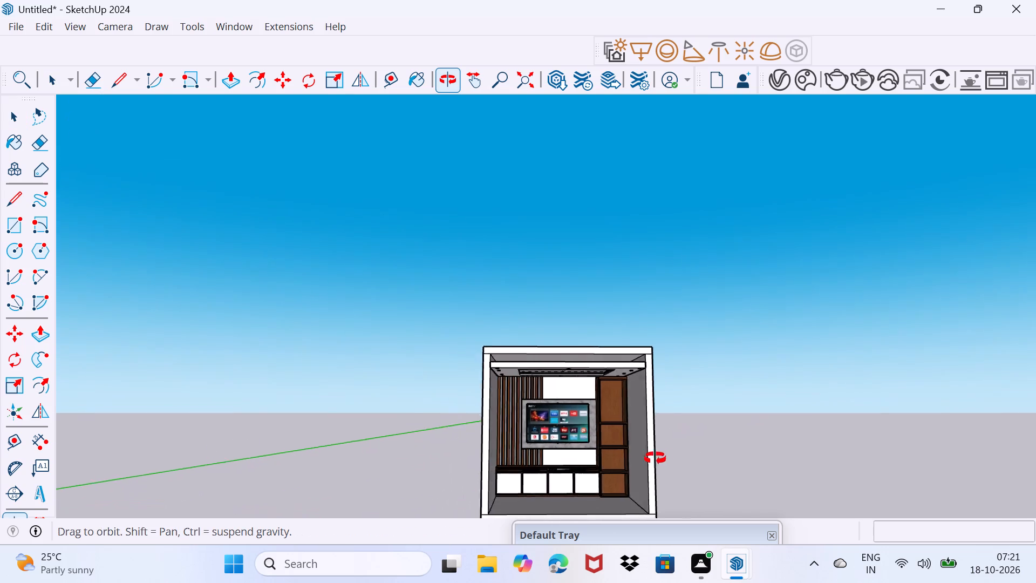
{"action": "middle_click_drag", "start_coordinate": [655, 458], "coordinate": [560, 385]}
{"action": "middle_click_drag", "start_coordinate": [499, 430], "coordinate": [501, 442]}
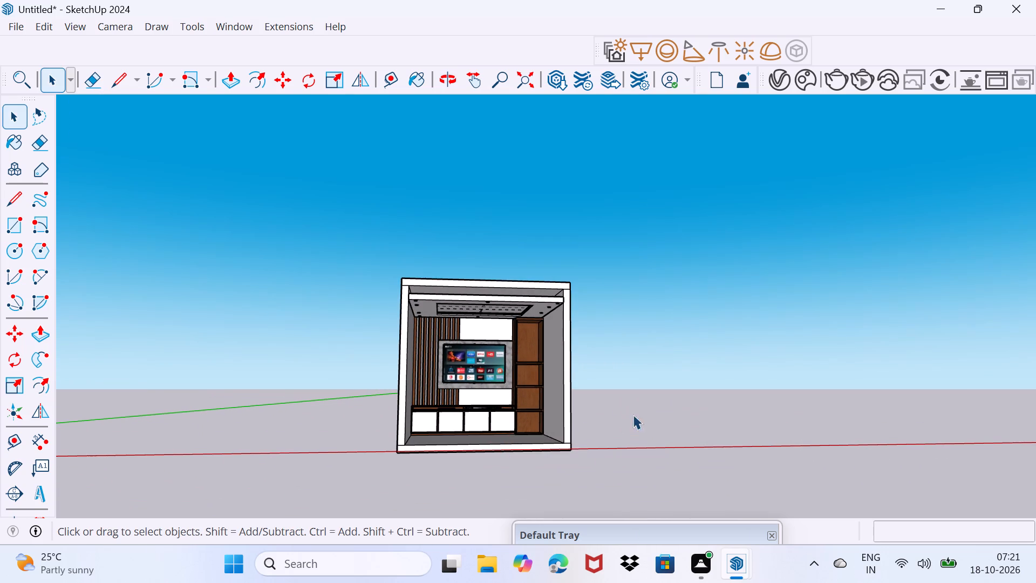
{"action": "left_click_drag", "start_coordinate": [633, 420], "coordinate": [662, 376]}
{"action": "left_click", "coordinate": [568, 420]}
Erase the seam edges at the two lower corners of the room's front wall frame.
{"action": "scroll", "coordinate": [555, 439], "scroll_direction": "up", "scroll_amount": 7}
{"action": "key", "text": "space"}
{"action": "left_click_drag", "start_coordinate": [577, 452], "coordinate": [588, 391]}
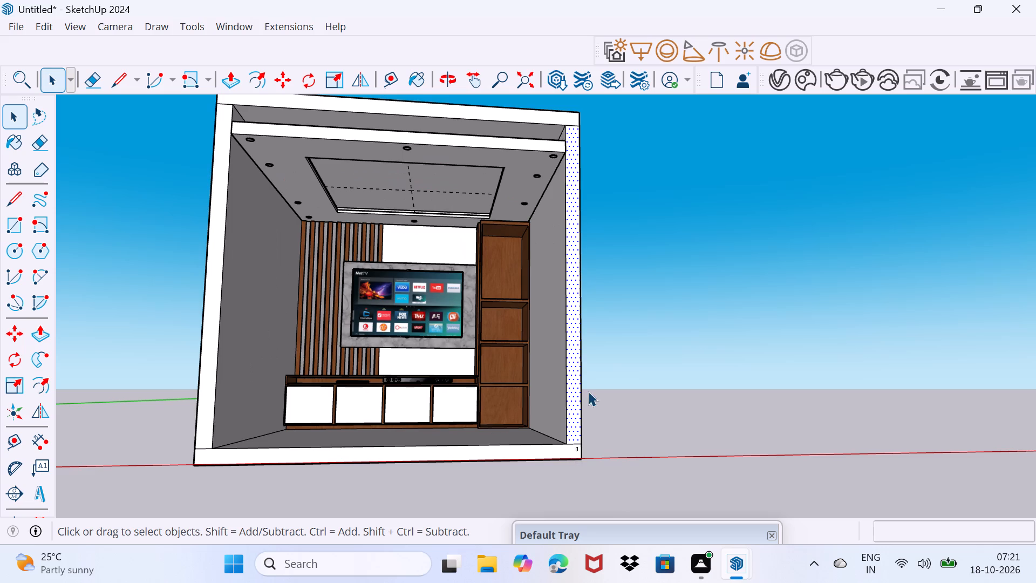
{"action": "left_click_drag", "start_coordinate": [588, 391], "coordinate": [588, 403]}
{"action": "scroll", "coordinate": [564, 450], "scroll_direction": "up", "scroll_amount": 4}
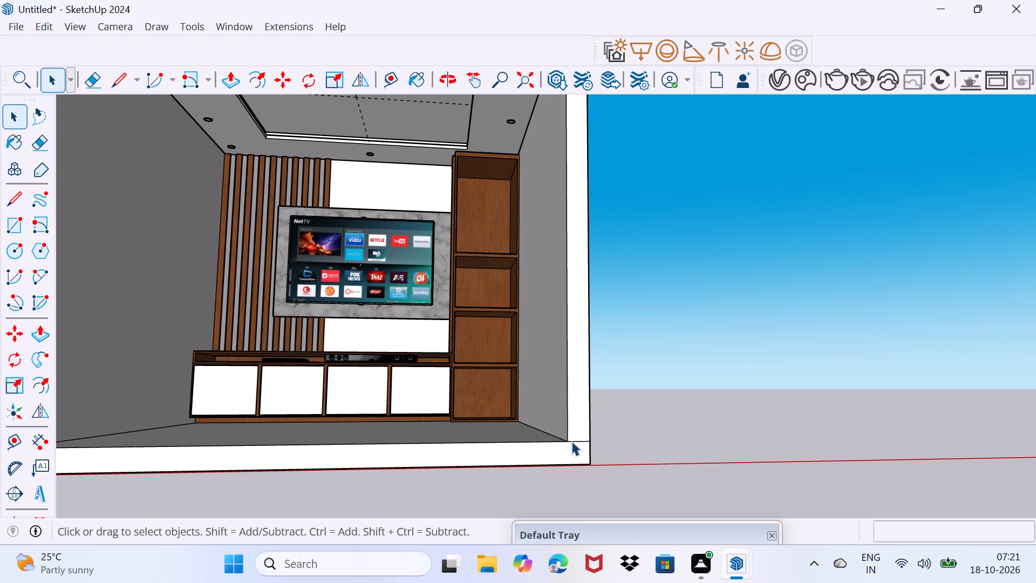
{"action": "key", "text": "e"}
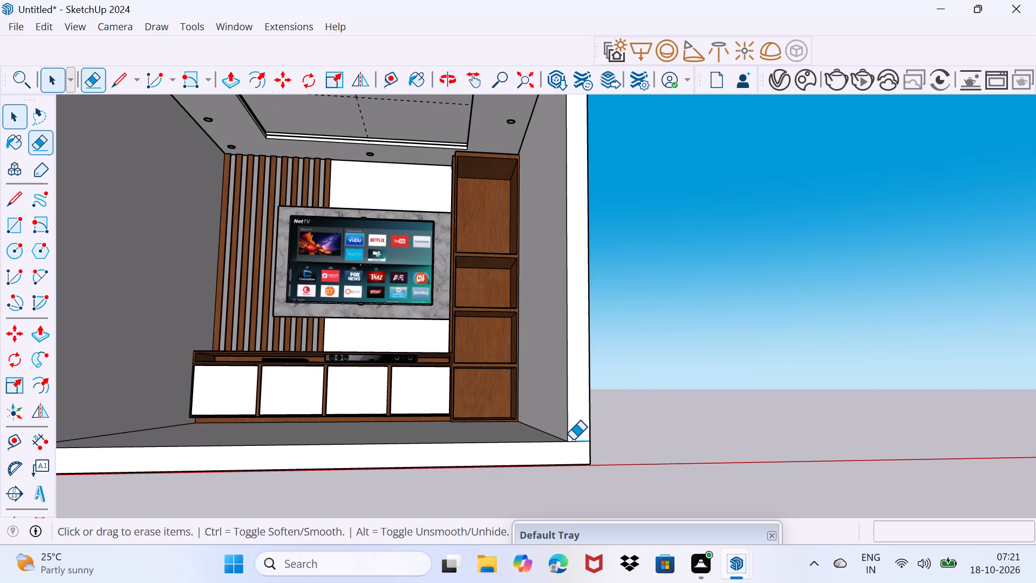
{"action": "left_click", "coordinate": [577, 440]}
{"action": "scroll", "coordinate": [363, 442], "scroll_direction": "down", "scroll_amount": 4}
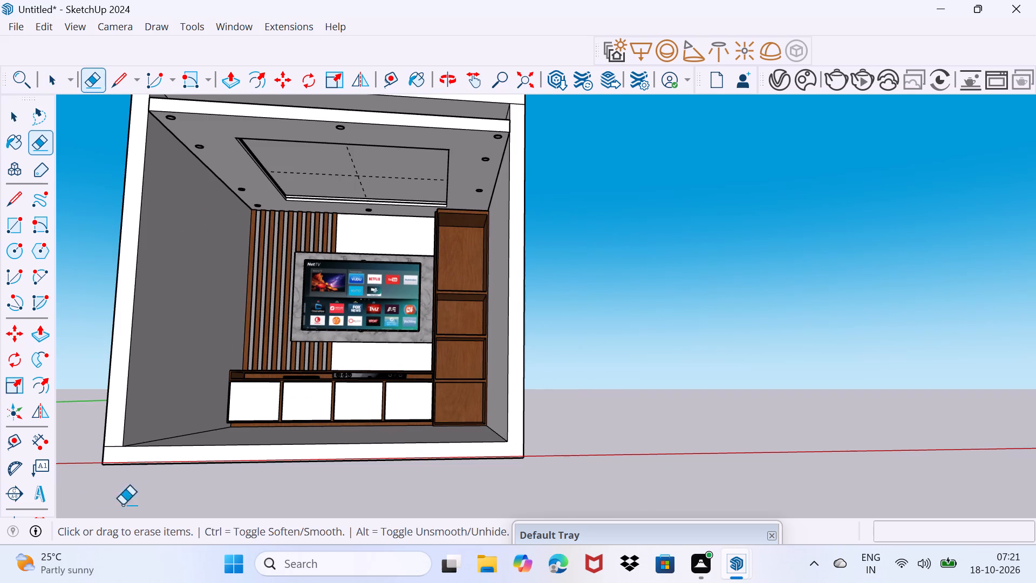
{"action": "scroll", "coordinate": [103, 462], "scroll_direction": "up", "scroll_amount": 3}
{"action": "left_click", "coordinate": [118, 444]}
{"action": "scroll", "coordinate": [117, 435], "scroll_direction": "down", "scroll_amount": 2}
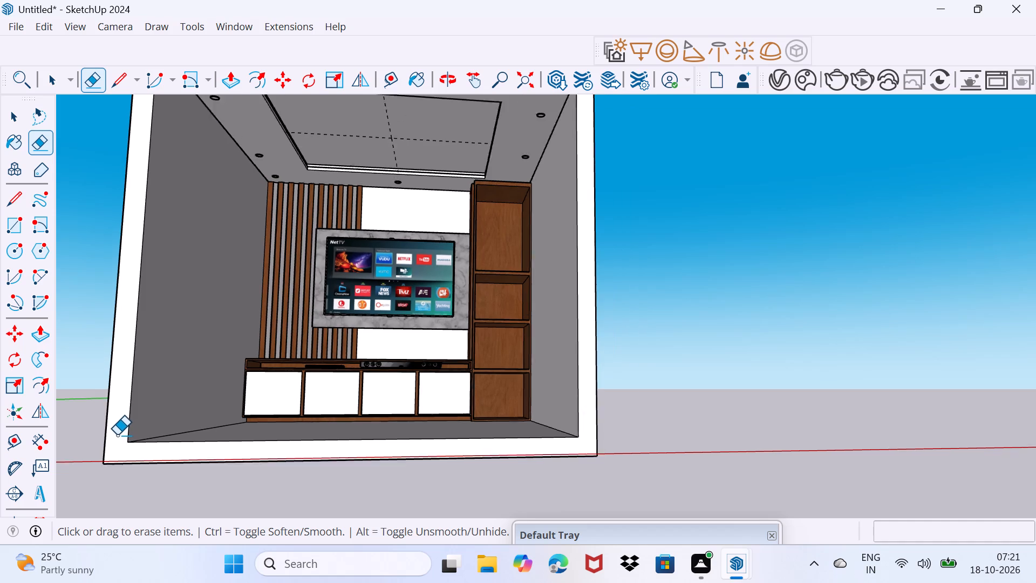
{"action": "scroll", "coordinate": [117, 435], "scroll_direction": "down", "scroll_amount": 2}
Erase the seam edges at the two upper corners of the room's front wall frame.
{"action": "middle_click_drag", "start_coordinate": [121, 425], "coordinate": [167, 563], "text": "shift"}
{"action": "scroll", "coordinate": [170, 269], "scroll_direction": "up", "scroll_amount": 5}
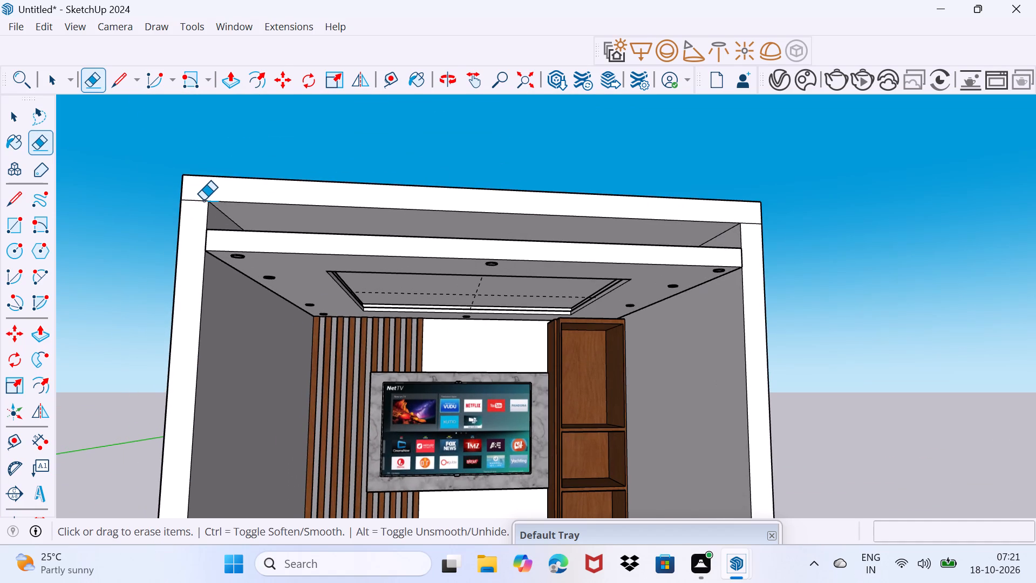
{"action": "left_click_drag", "start_coordinate": [201, 198], "coordinate": [196, 211]}
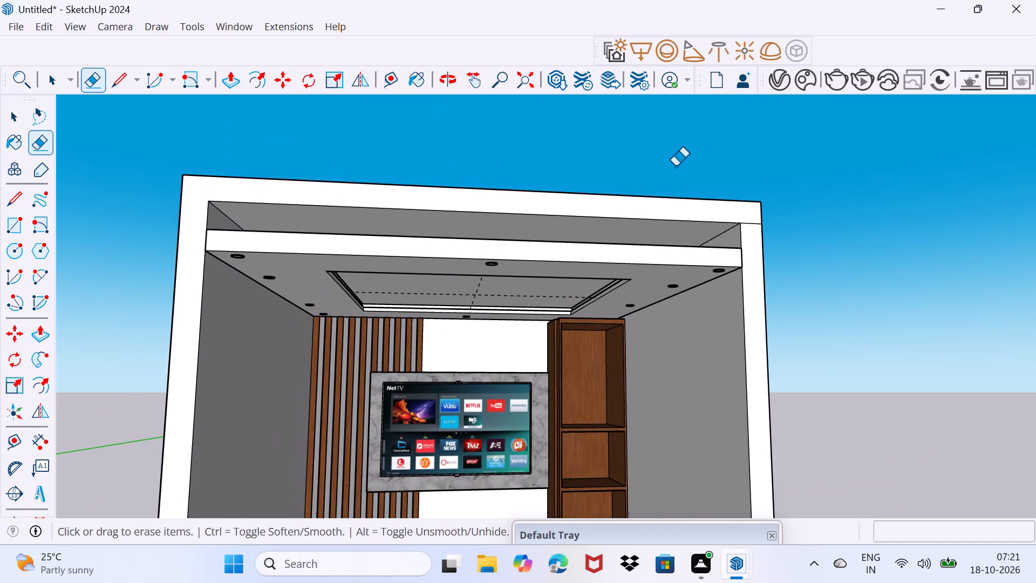
{"action": "left_click", "coordinate": [751, 222]}
{"action": "scroll", "coordinate": [751, 224], "scroll_direction": "down", "scroll_amount": 5}
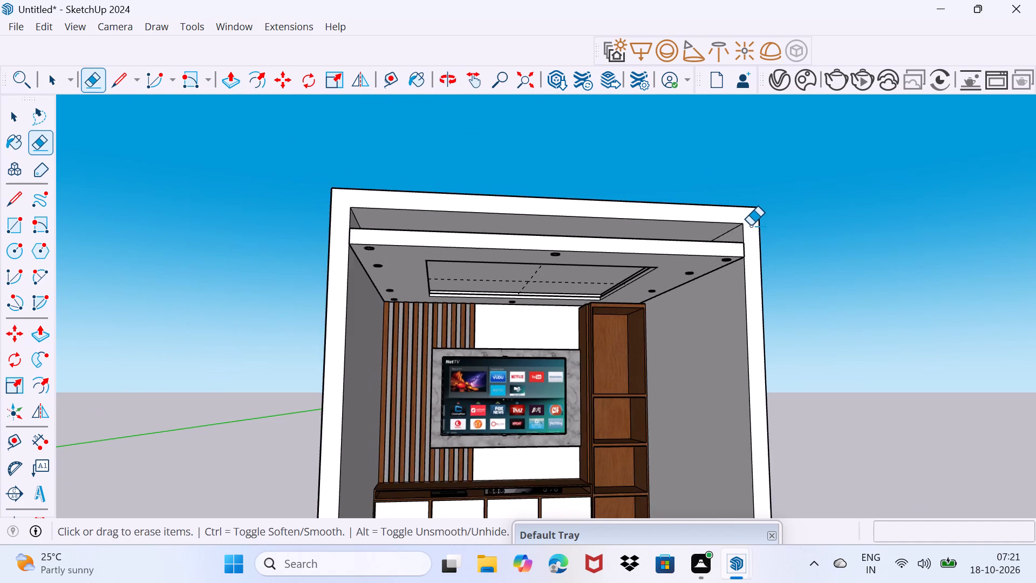
{"action": "scroll", "coordinate": [751, 226], "scroll_direction": "down", "scroll_amount": 2}
Pull the room's merged front frame face outward about 46' 7 5/16" to deepen the room.
{"action": "key", "text": "c"}
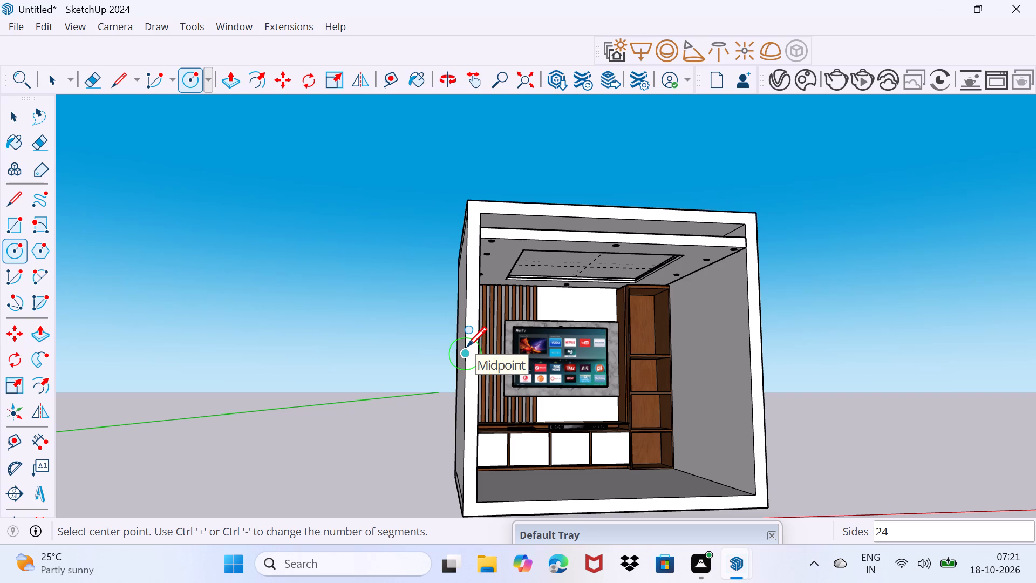
{"action": "key", "text": "space"}
{"action": "left_click", "coordinate": [467, 350]}
{"action": "scroll", "coordinate": [467, 350], "scroll_direction": "down", "scroll_amount": 5}
{"action": "left_click_drag", "start_coordinate": [469, 351], "coordinate": [475, 344]}
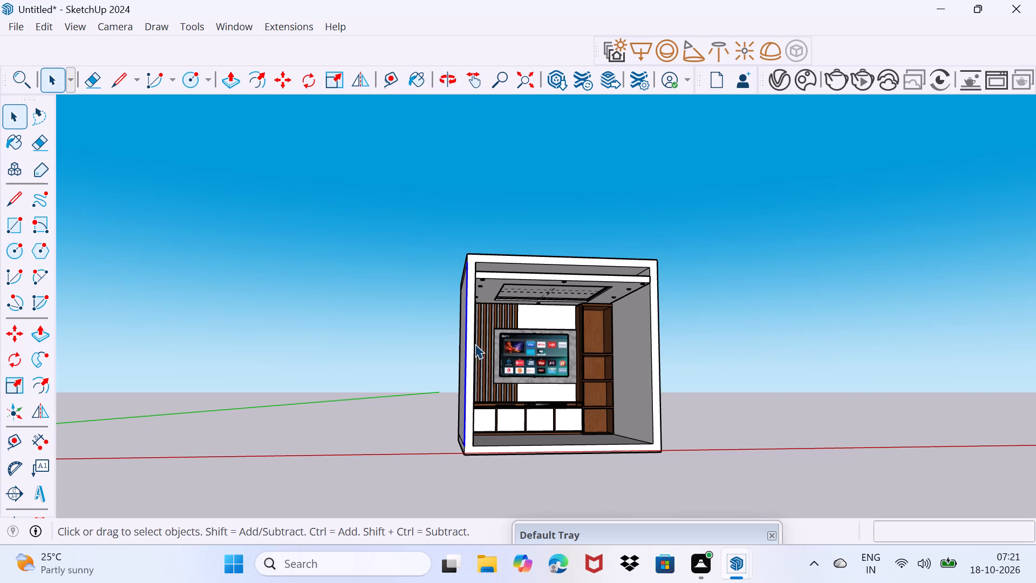
{"action": "left_click_drag", "start_coordinate": [475, 344], "coordinate": [475, 342]}
{"action": "left_click", "coordinate": [470, 361]}
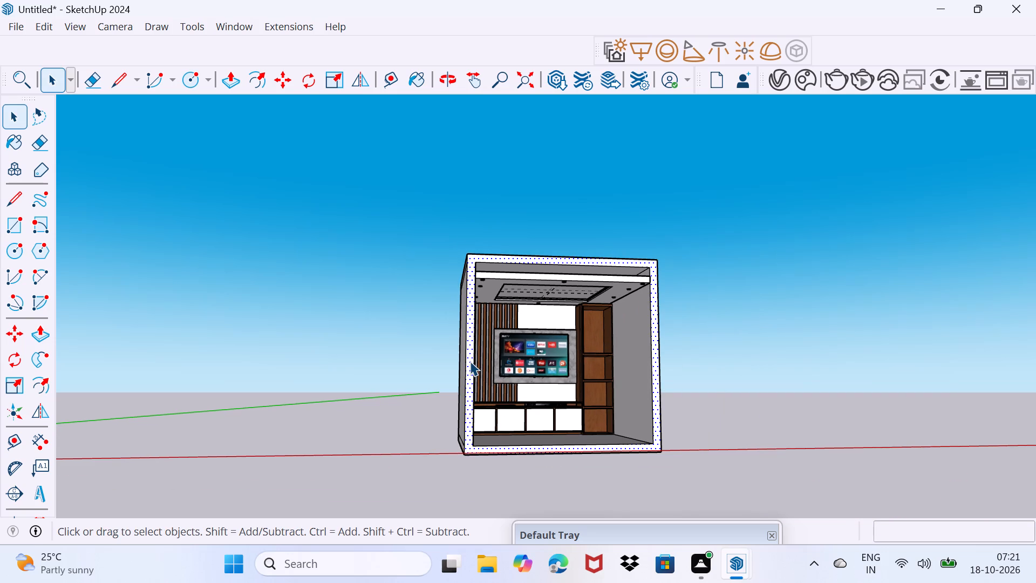
{"action": "key", "text": "p"}
{"action": "left_click", "coordinate": [470, 360]}
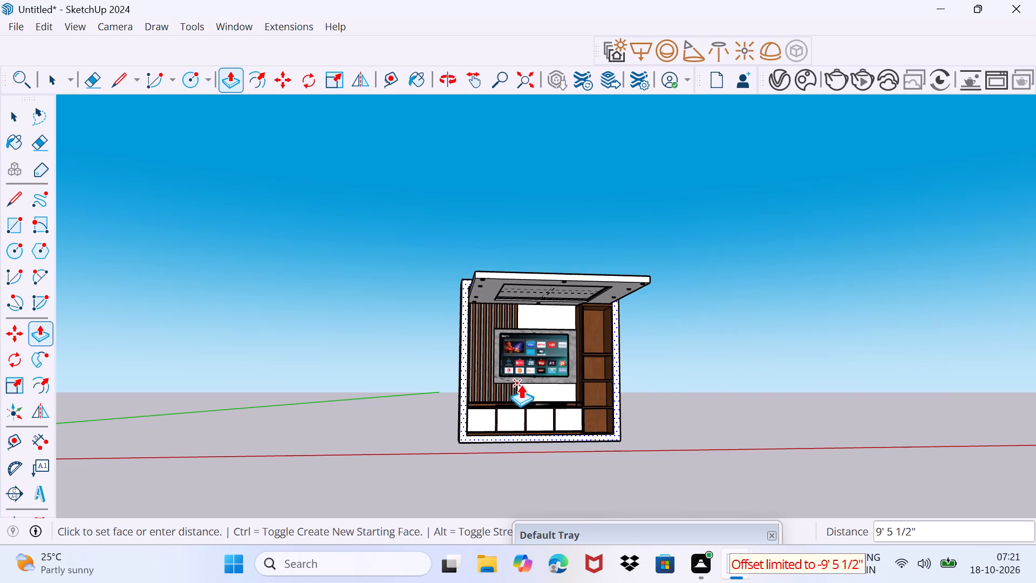
{"action": "scroll", "coordinate": [622, 398], "scroll_direction": "down", "scroll_amount": 14}
{"action": "middle_click_drag", "start_coordinate": [622, 397], "coordinate": [535, 428]}
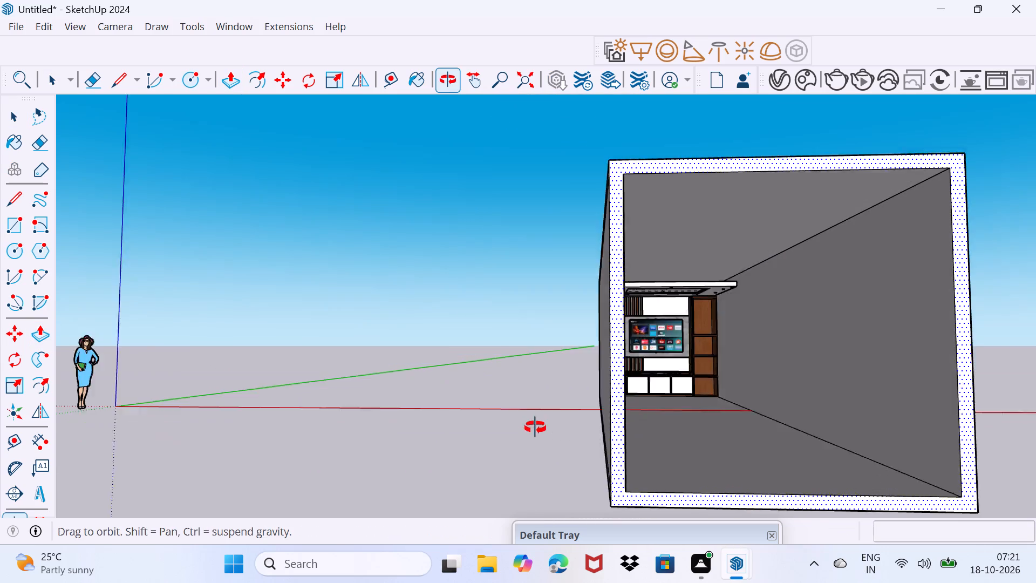
{"action": "middle_click_drag", "start_coordinate": [535, 428], "coordinate": [535, 428]}
{"action": "left_click", "coordinate": [603, 405]}
{"action": "scroll", "coordinate": [605, 398], "scroll_direction": "down", "scroll_amount": 7}
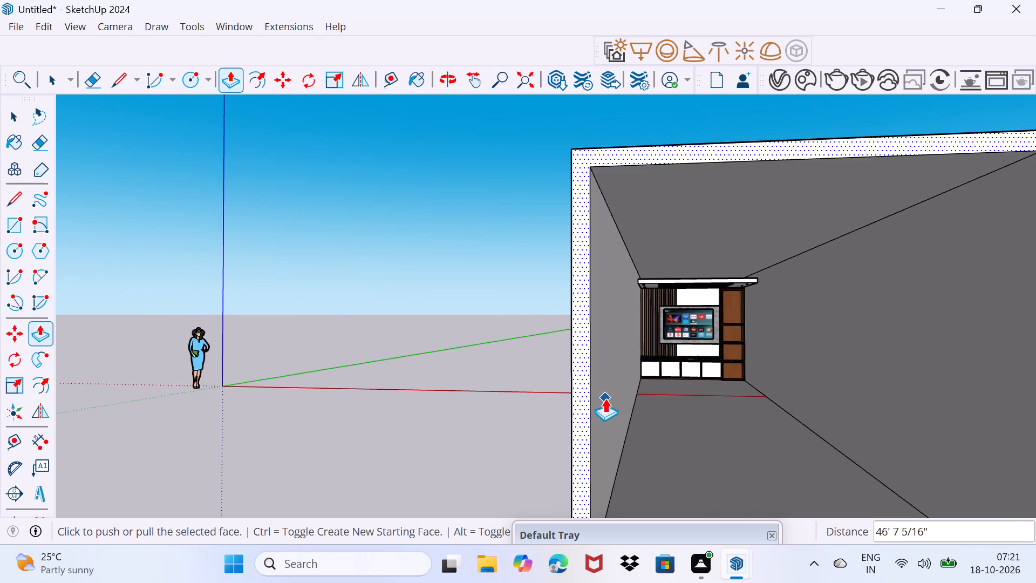
{"action": "scroll", "coordinate": [605, 398], "scroll_direction": "down", "scroll_amount": 6}
{"action": "key", "text": "space"}
Close the room's open front with a rectangle about 11' by 10' 11 13/16" across opposite inner corners of the frame.
{"action": "middle_click_drag", "start_coordinate": [614, 395], "coordinate": [626, 392]}
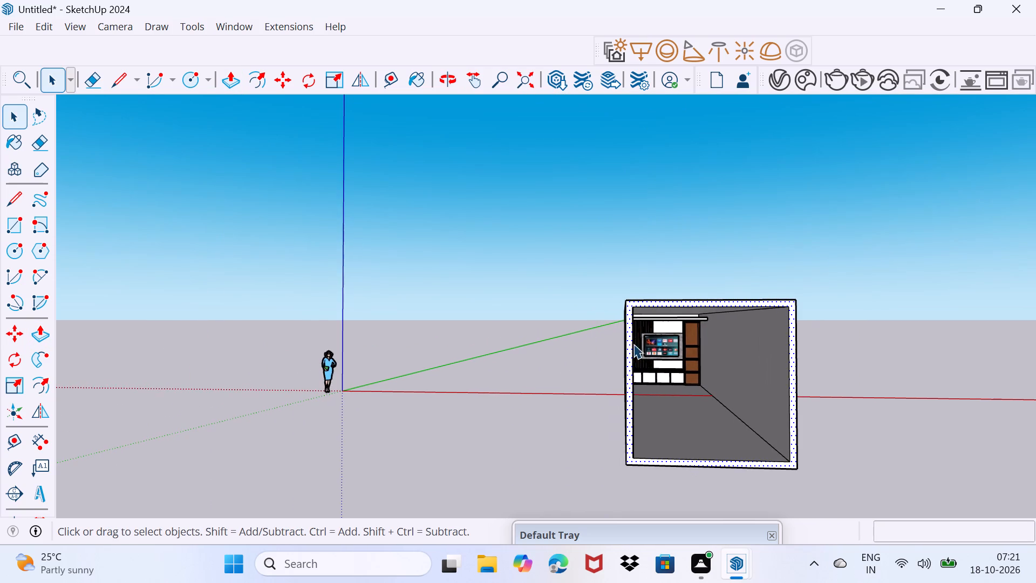
{"action": "scroll", "coordinate": [632, 329], "scroll_direction": "up", "scroll_amount": 2}
{"action": "scroll", "coordinate": [632, 303], "scroll_direction": "down", "scroll_amount": 3}
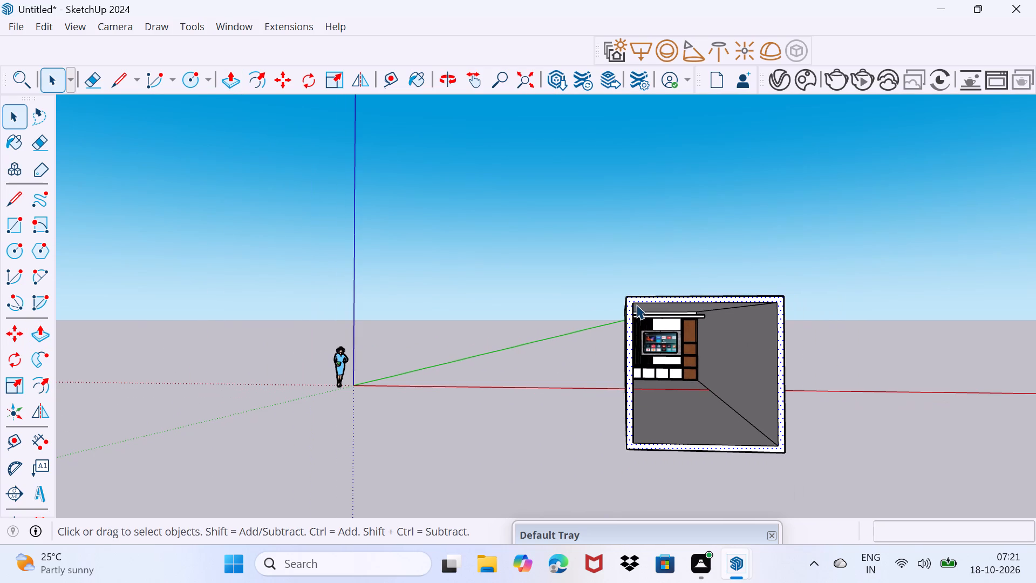
{"action": "key", "text": "r"}
{"action": "left_click", "coordinate": [633, 304]}
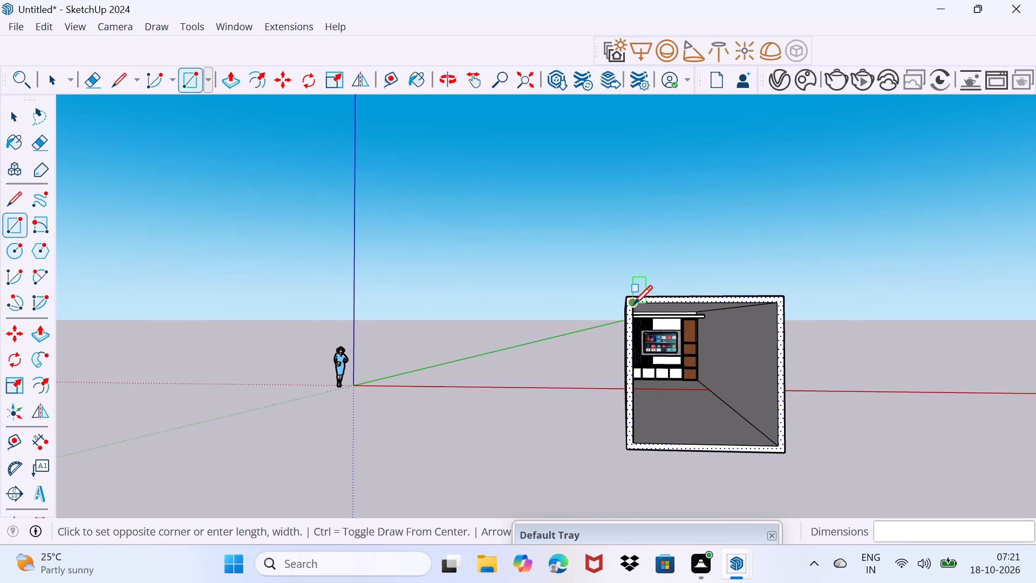
{"action": "left_click", "coordinate": [775, 448]}
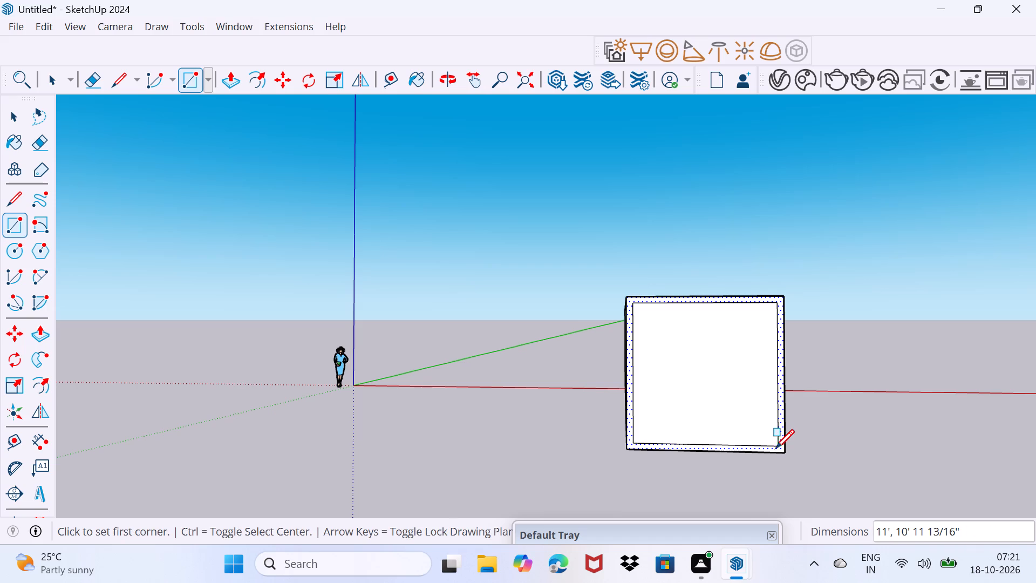
{"action": "key", "text": "space"}
Bring the viewpoint inside the enclosed room and frame the TV unit together with the recessed ceiling panel.
{"action": "scroll", "coordinate": [676, 374], "scroll_direction": "up", "scroll_amount": 5}
{"action": "middle_click_drag", "start_coordinate": [675, 374], "coordinate": [585, 369], "text": "shift"}
{"action": "scroll", "coordinate": [742, 427], "scroll_direction": "up", "scroll_amount": 13}
{"action": "scroll", "coordinate": [674, 383], "scroll_direction": "up", "scroll_amount": 9}
{"action": "scroll", "coordinate": [721, 263], "scroll_direction": "up", "scroll_amount": 11}
{"action": "scroll", "coordinate": [721, 269], "scroll_direction": "up", "scroll_amount": 18}
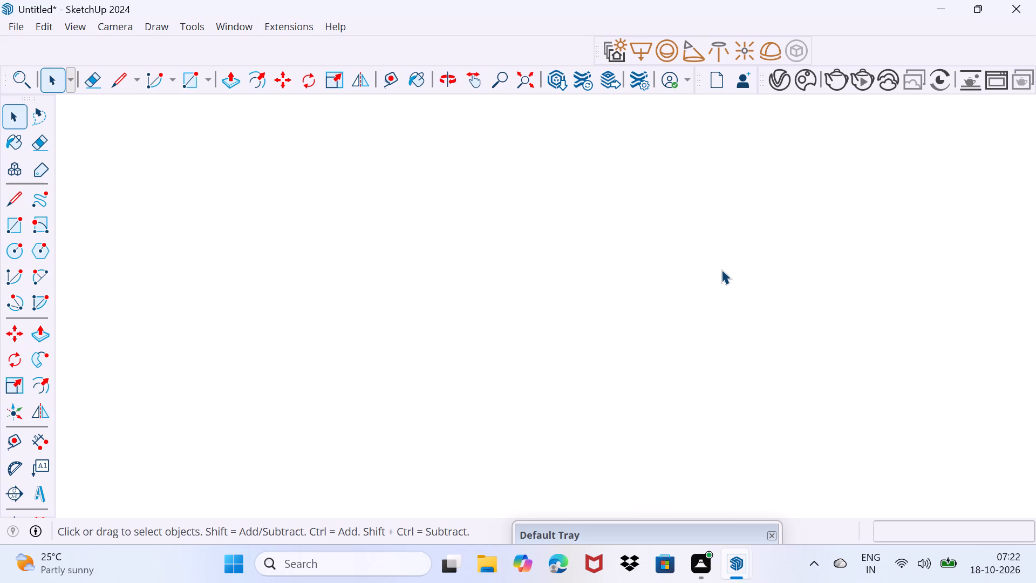
{"action": "scroll", "coordinate": [721, 269], "scroll_direction": "up", "scroll_amount": 20}
{"action": "scroll", "coordinate": [721, 269], "scroll_direction": "up", "scroll_amount": 3}
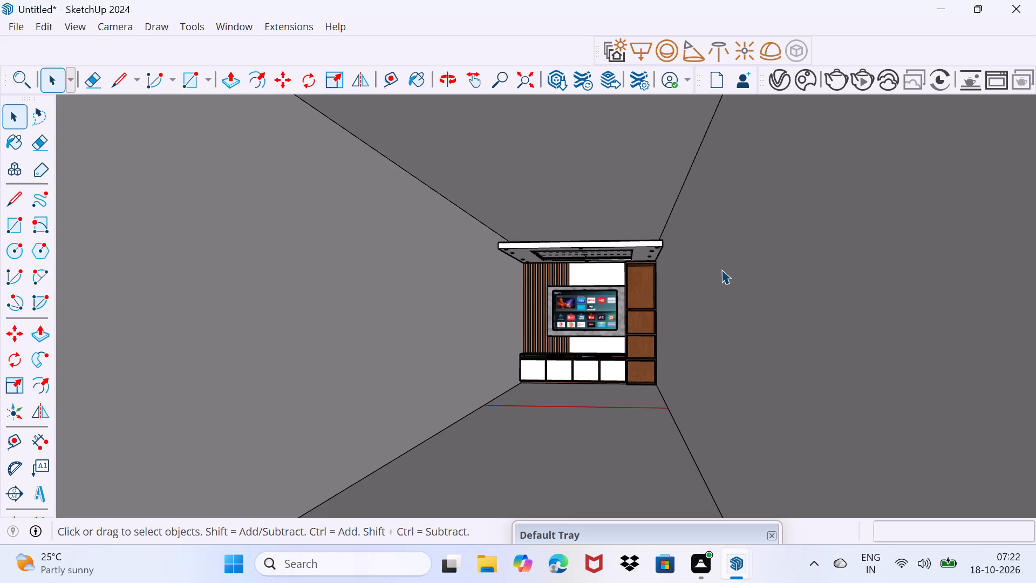
{"action": "scroll", "coordinate": [721, 269], "scroll_direction": "down", "scroll_amount": 2}
{"action": "scroll", "coordinate": [721, 269], "scroll_direction": "up", "scroll_amount": 10}
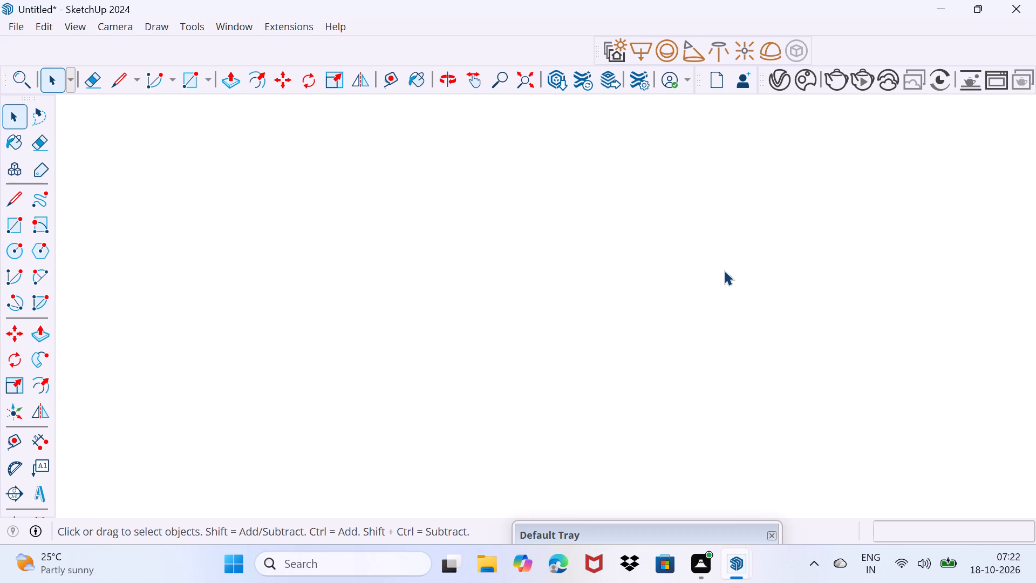
{"action": "scroll", "coordinate": [723, 272], "scroll_direction": "up", "scroll_amount": 8}
{"action": "scroll", "coordinate": [657, 258], "scroll_direction": "down", "scroll_amount": 5}
{"action": "scroll", "coordinate": [479, 361], "scroll_direction": "up", "scroll_amount": 7}
{"action": "scroll", "coordinate": [478, 357], "scroll_direction": "up", "scroll_amount": 20}
{"action": "scroll", "coordinate": [478, 357], "scroll_direction": "up", "scroll_amount": 10}
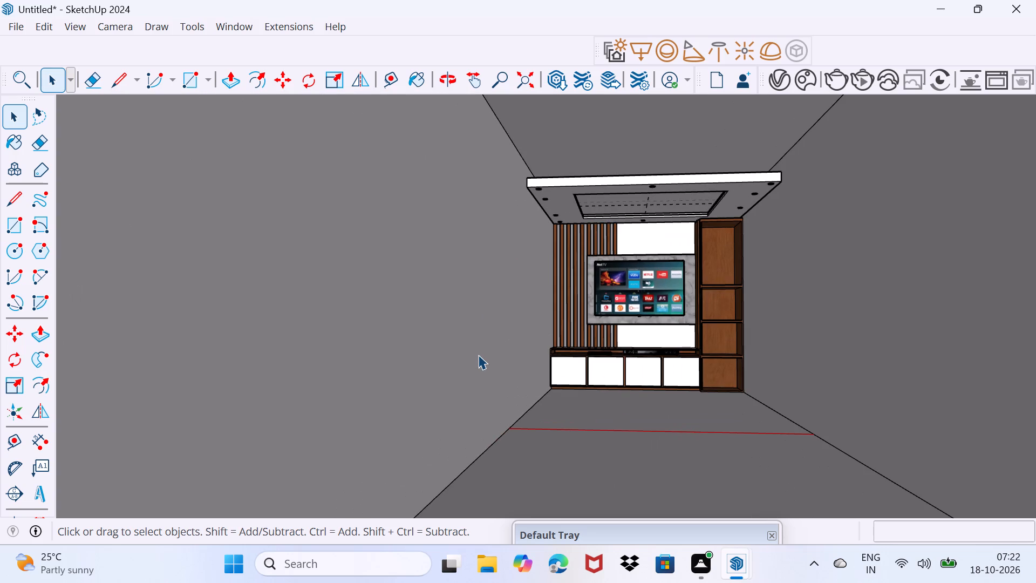
{"action": "middle_click_drag", "start_coordinate": [598, 306], "coordinate": [561, 363]}
{"action": "middle_click_drag", "start_coordinate": [563, 401], "coordinate": [563, 384]}
{"action": "scroll", "coordinate": [564, 393], "scroll_direction": "up", "scroll_amount": 4}
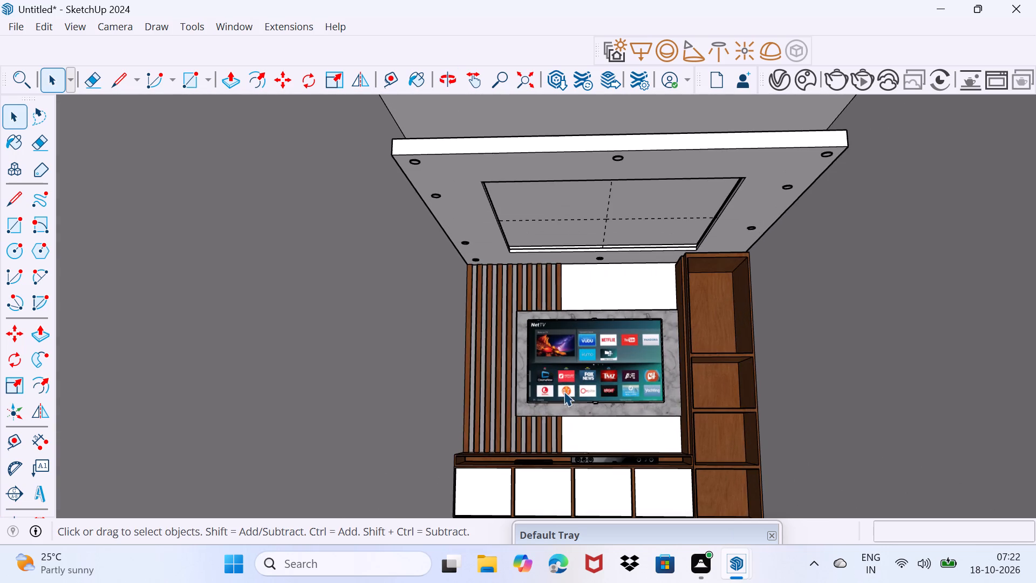
{"action": "middle_click_drag", "start_coordinate": [564, 391], "coordinate": [554, 354]}
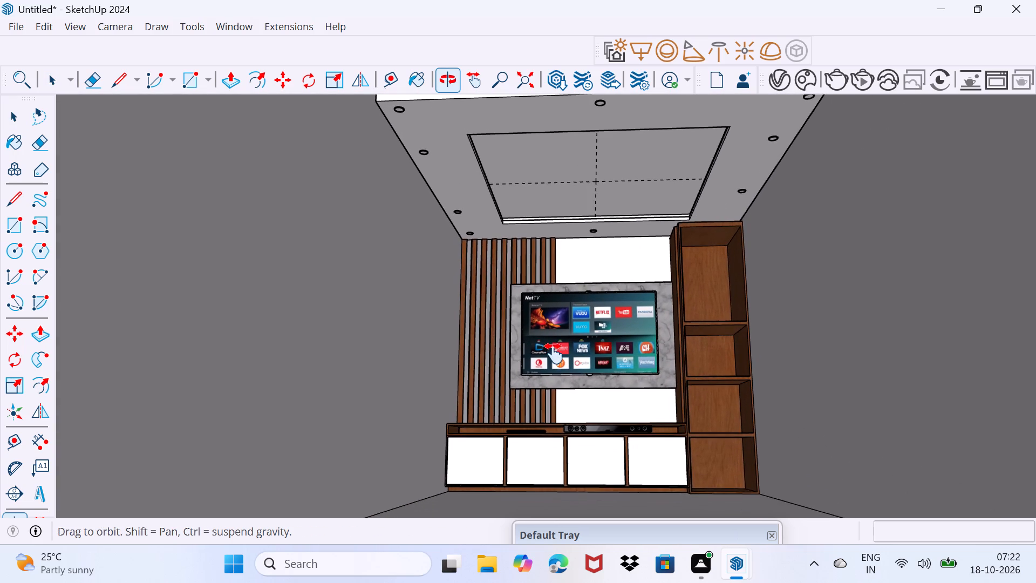
{"action": "middle_click_drag", "start_coordinate": [554, 354], "coordinate": [556, 347]}
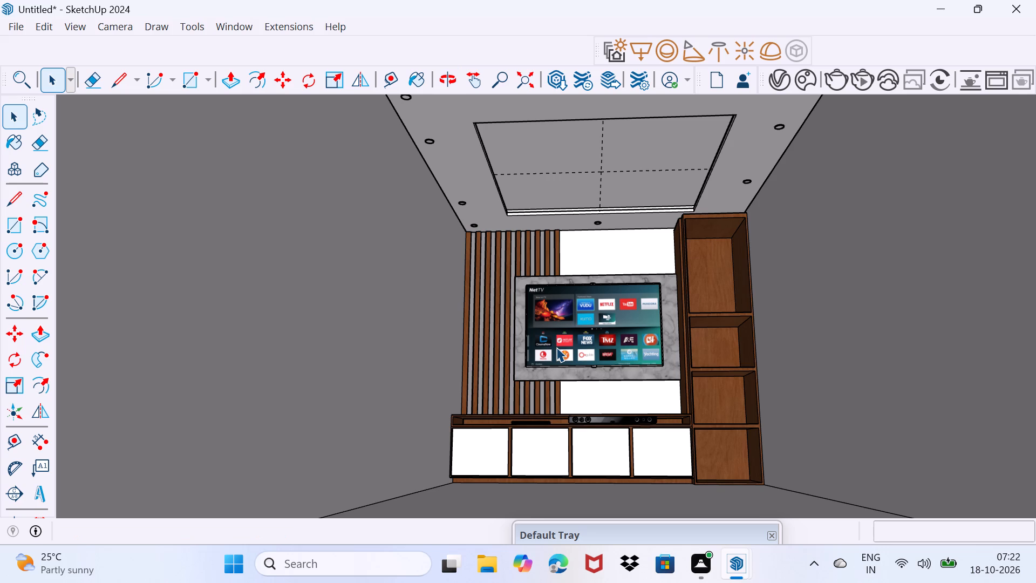
{"action": "middle_click_drag", "start_coordinate": [558, 318], "coordinate": [560, 341]}
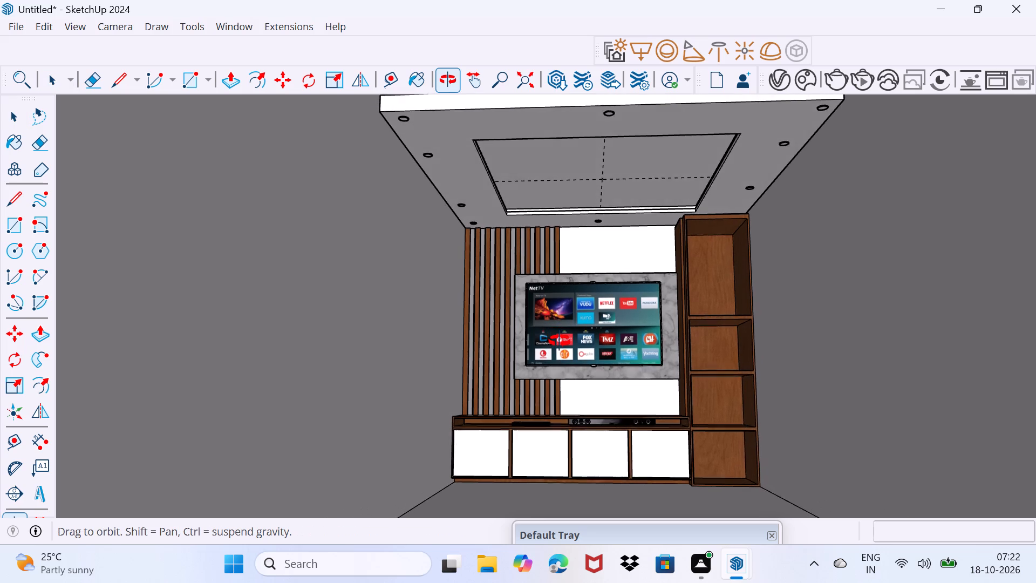
{"action": "middle_click_drag", "start_coordinate": [560, 341], "coordinate": [560, 340]}
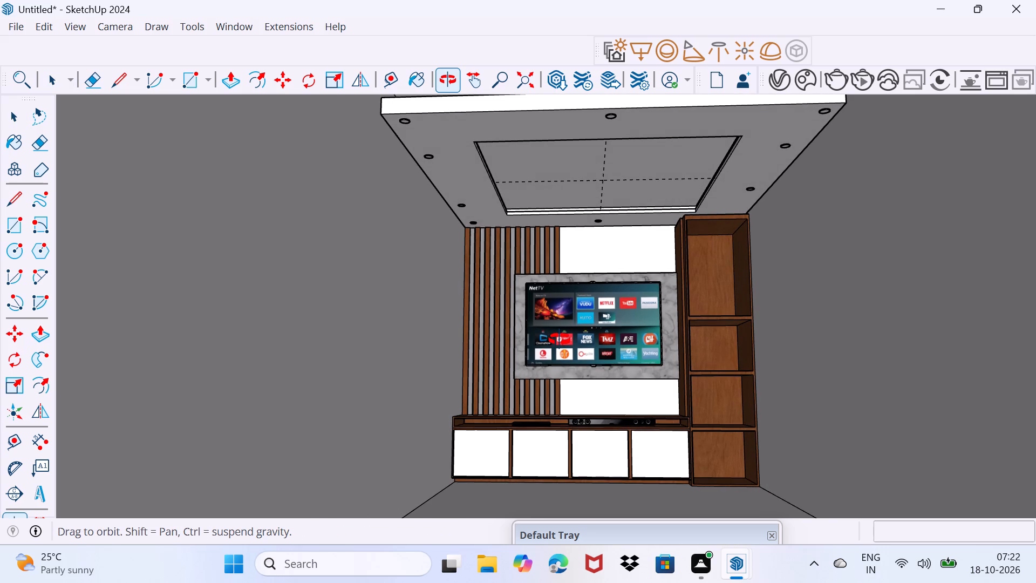
{"action": "middle_click_drag", "start_coordinate": [560, 340], "coordinate": [560, 334]}
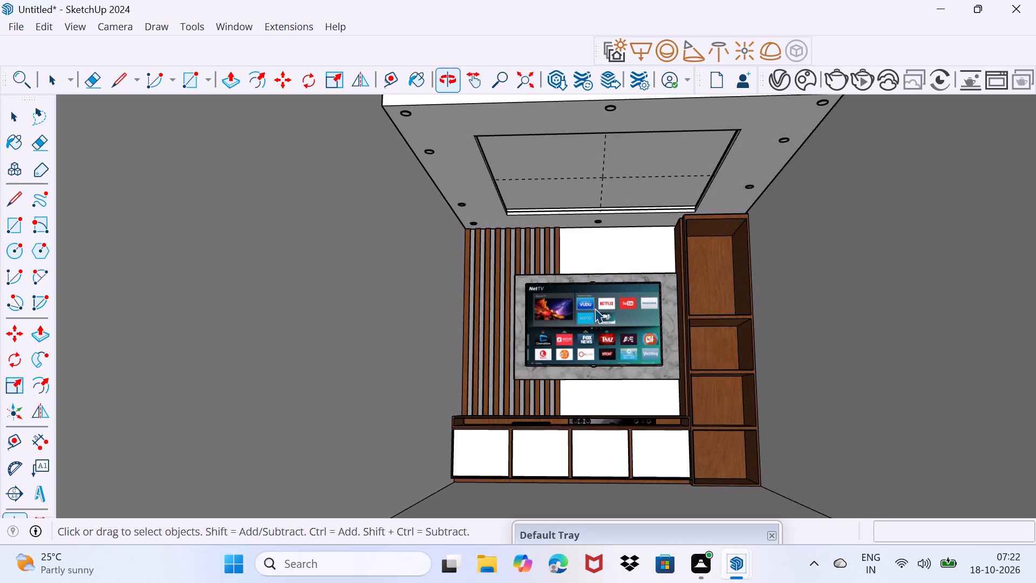
Enable Safe Frame and set the aspect ratio to 4:3 - Picture in the V-Ray render output settings.
{"action": "left_click", "coordinate": [776, 85]}
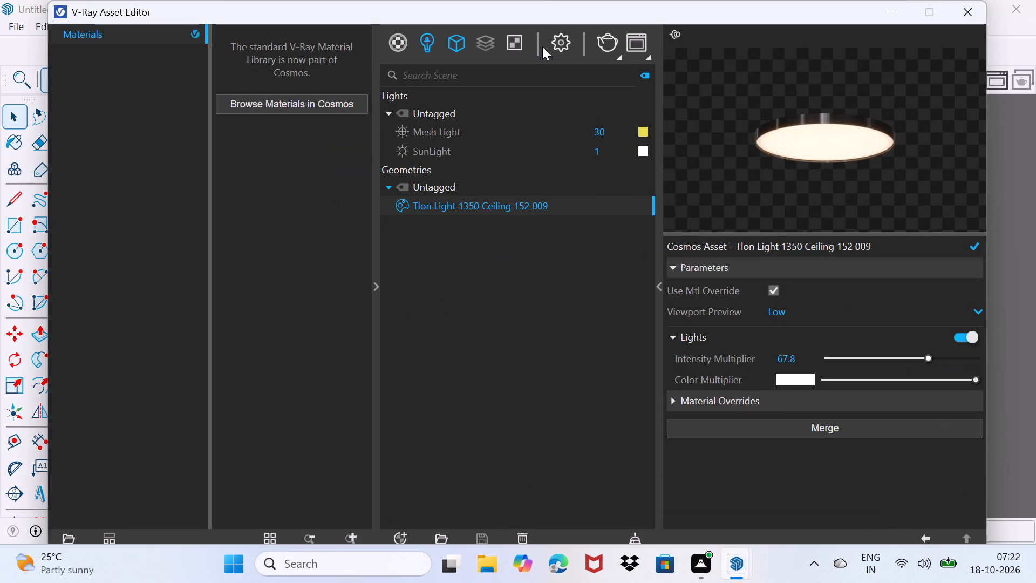
{"action": "left_click", "coordinate": [557, 46]}
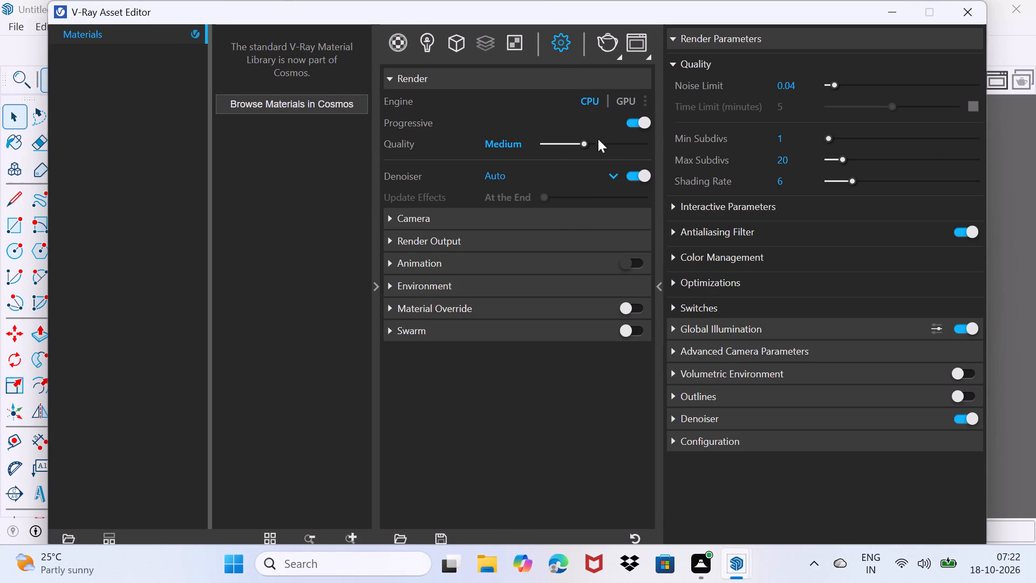
{"action": "left_click", "coordinate": [546, 240]}
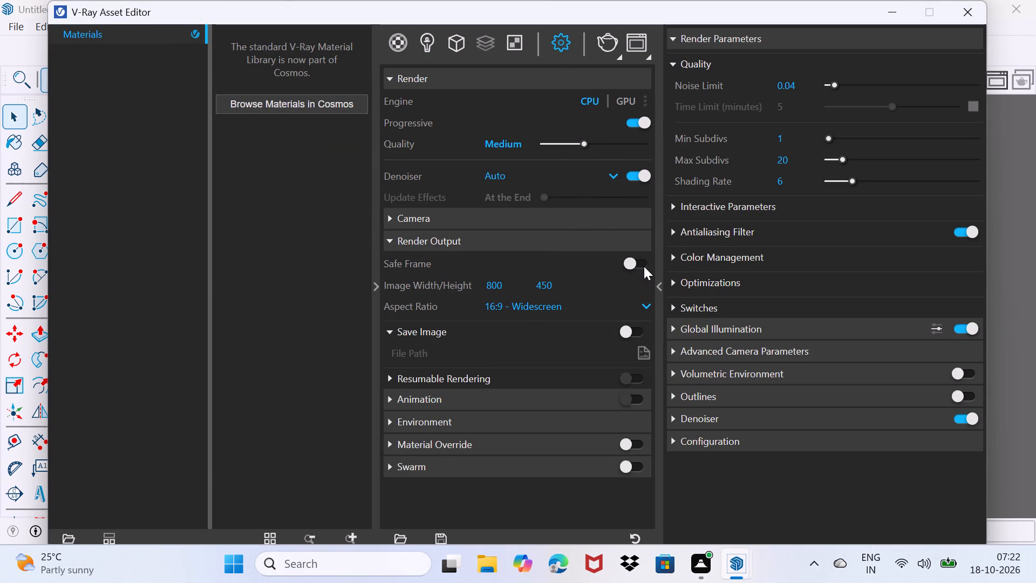
{"action": "left_click", "coordinate": [642, 265]}
{"action": "left_click", "coordinate": [592, 302]}
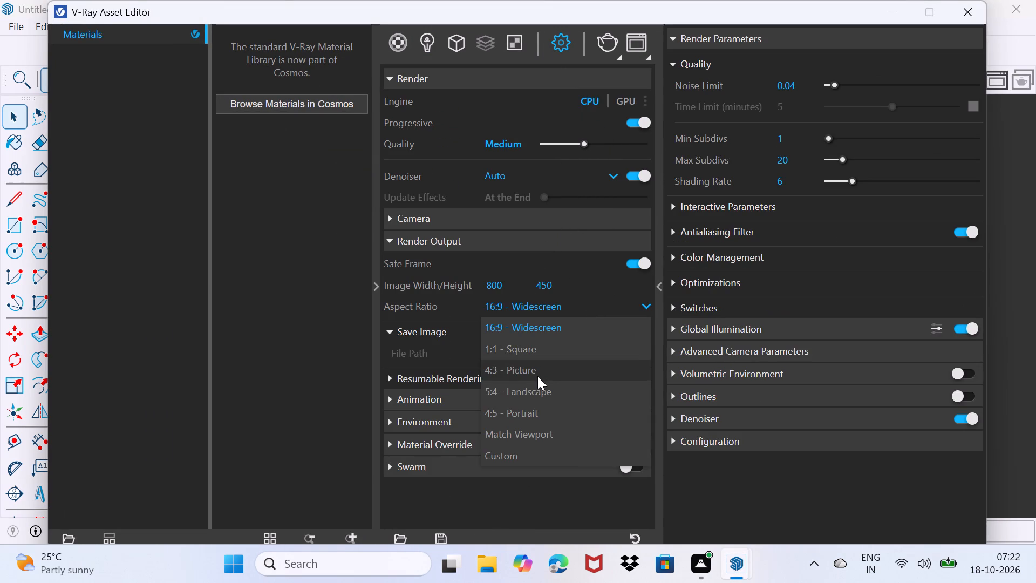
{"action": "left_click", "coordinate": [537, 376]}
{"action": "left_click", "coordinate": [801, 79]}
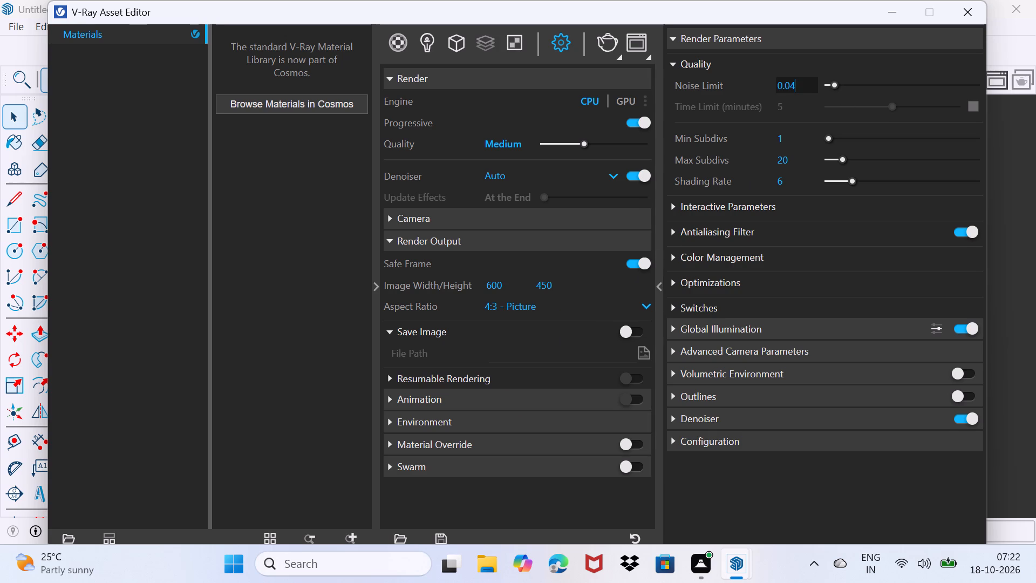
Set the V-Ray render quality to a Noise Limit of 0.06 and Max Subdivs of 70.
{"action": "key", "text": "BackSpace"}
{"action": "key", "text": "6"}
{"action": "left_click", "coordinate": [788, 155]}
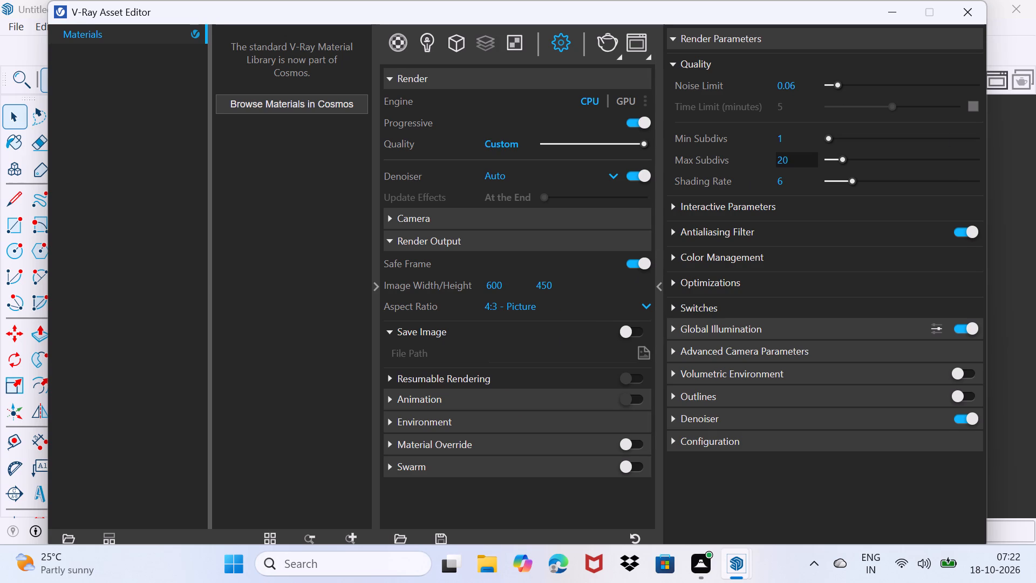
{"action": "key", "text": "BackSpace"}
{"action": "key", "text": "BackSpace"}
{"action": "key", "text": "BackSpace"}
{"action": "type", "text": "70"}
Set the Opacity Depth in the render Optimizations to 70.
{"action": "left_click", "coordinate": [759, 273]}
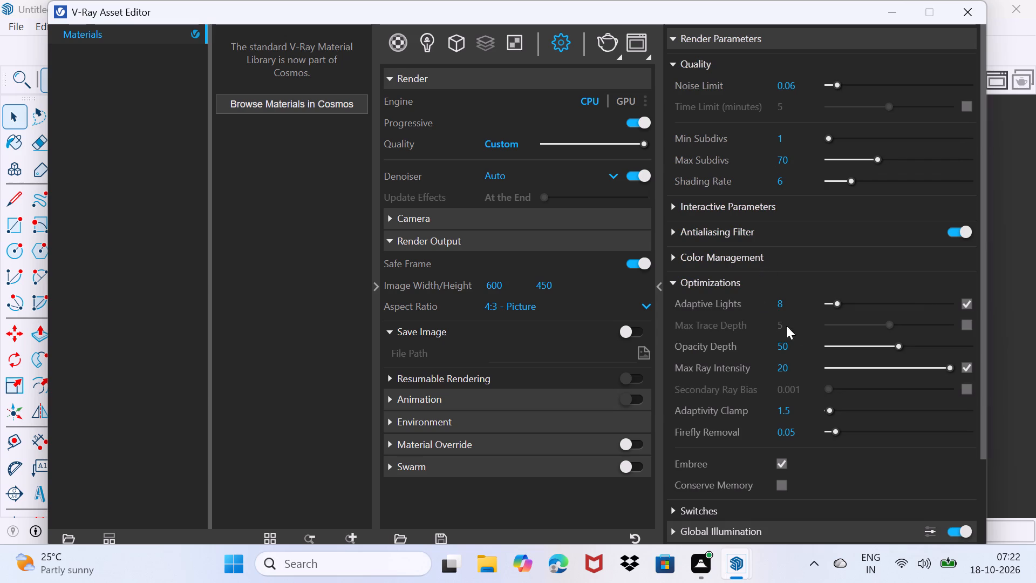
{"action": "left_click", "coordinate": [804, 345]}
{"action": "key", "text": "BackSpace"}
{"action": "key", "text": "BackSpace"}
{"action": "key", "text": "BackSpace"}
{"action": "type", "text": "70"}
Start a V-Ray render of the room interior.
{"action": "left_click", "coordinate": [604, 42]}
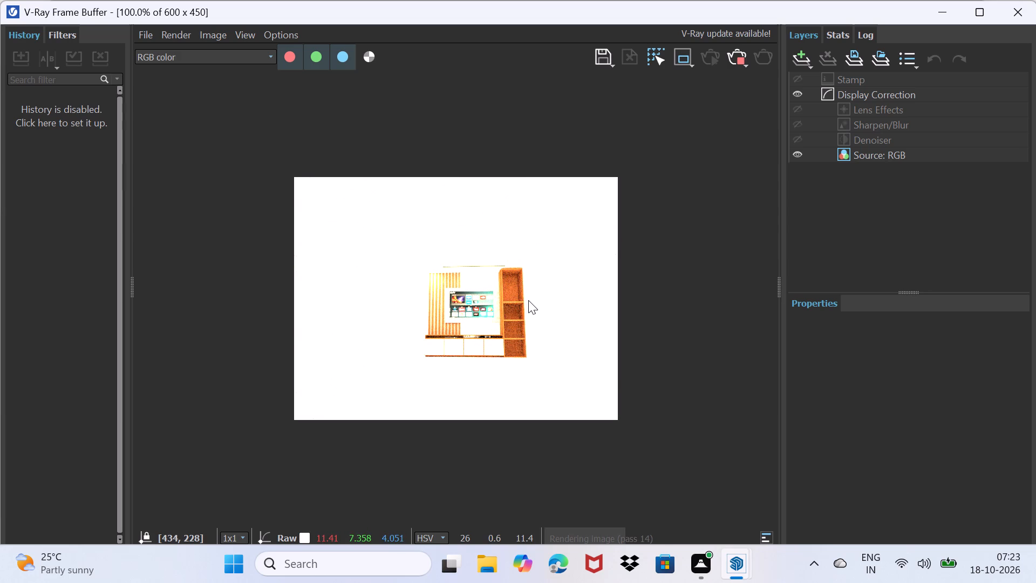
Add an Exposure correction layer to the rendered image and lower its exposure to about -4.47.
{"action": "left_click", "coordinate": [798, 57]}
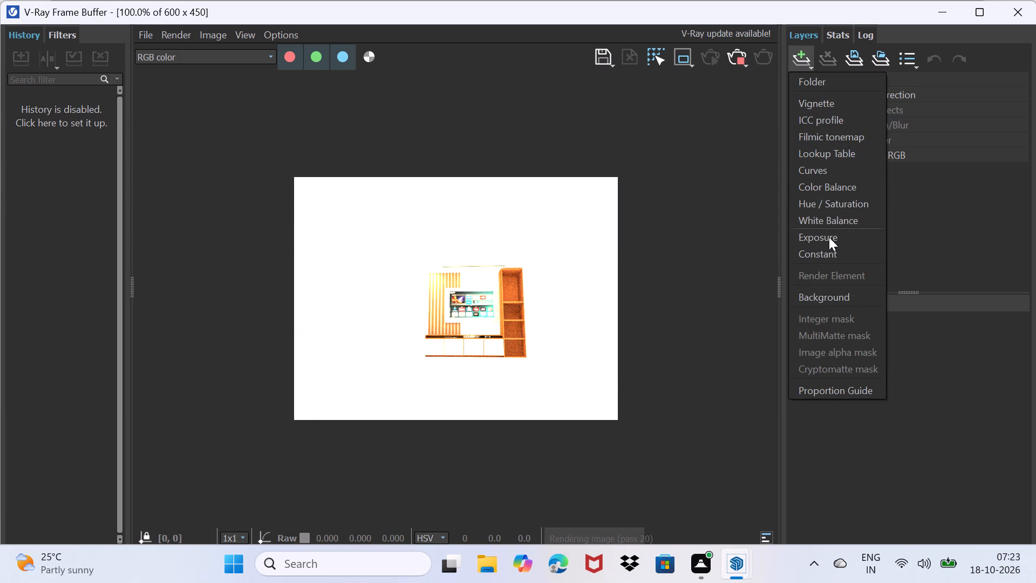
{"action": "left_click", "coordinate": [838, 238]}
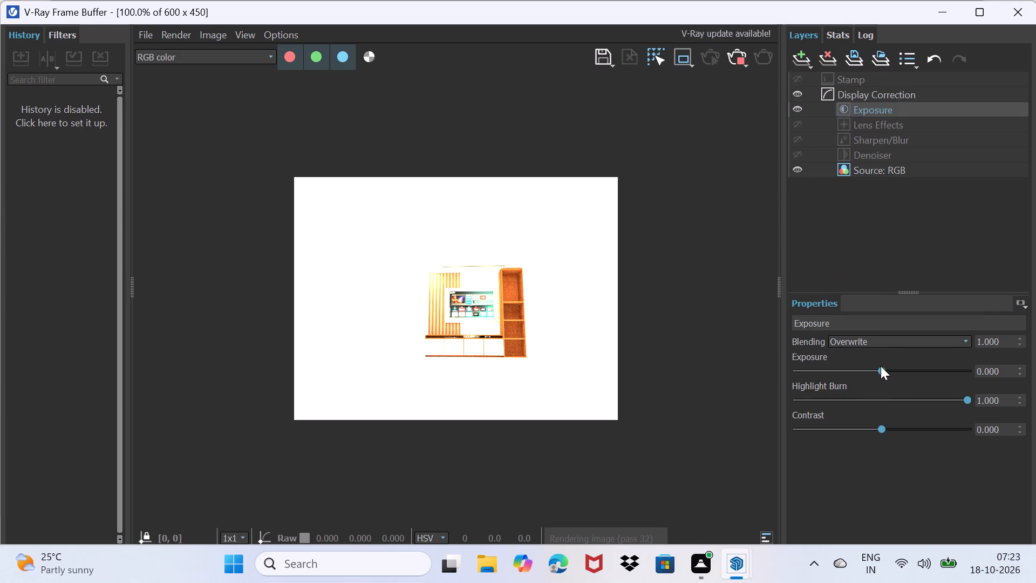
{"action": "left_click_drag", "start_coordinate": [880, 369], "coordinate": [808, 387]}
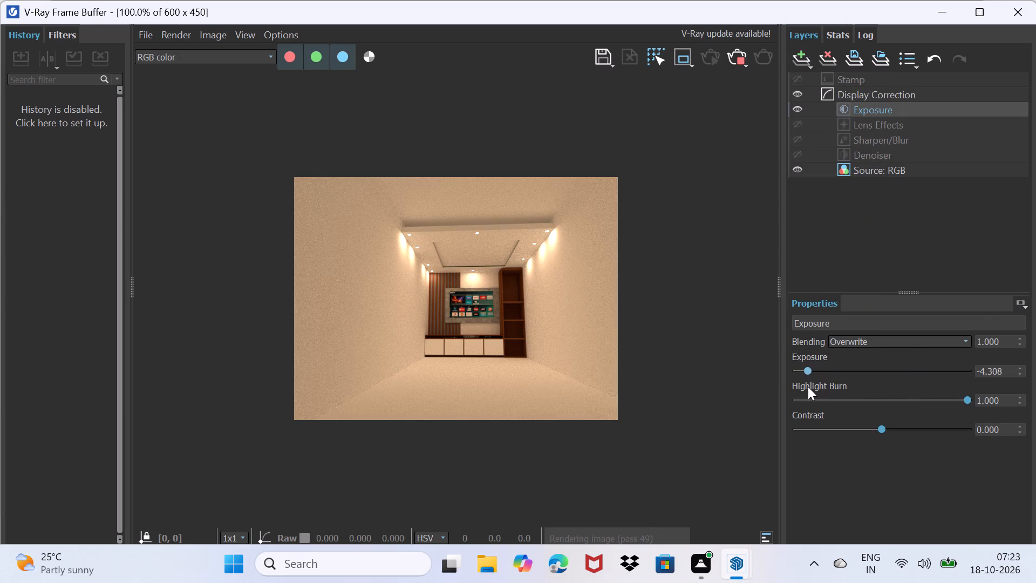
{"action": "left_click_drag", "start_coordinate": [808, 387], "coordinate": [807, 387]}
{"action": "left_click_drag", "start_coordinate": [807, 387], "coordinate": [805, 387]}
Raise the Exposure layer's contrast to about 0.26 and fine-tune its exposure to about -4.59.
{"action": "left_click_drag", "start_coordinate": [877, 426], "coordinate": [922, 431]}
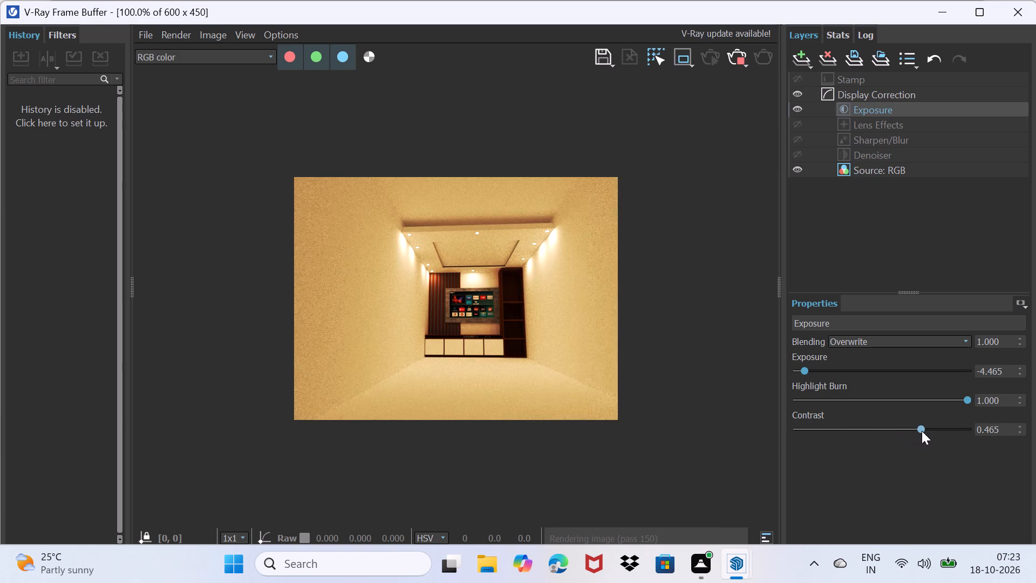
{"action": "left_click_drag", "start_coordinate": [922, 431], "coordinate": [904, 434]}
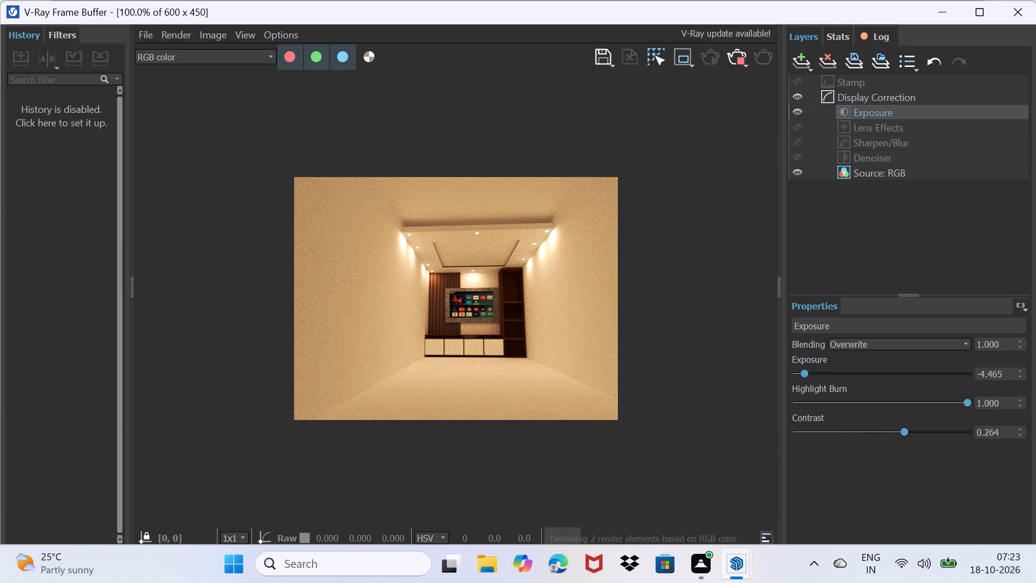
{"action": "left_click_drag", "start_coordinate": [809, 368], "coordinate": [844, 375]}
{"action": "left_click_drag", "start_coordinate": [802, 374], "coordinate": [807, 383]}
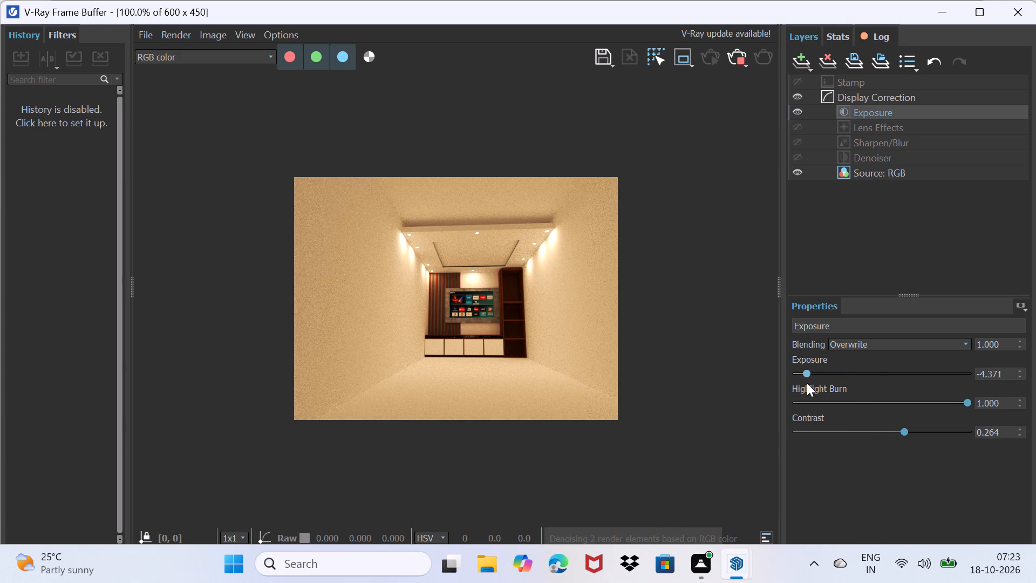
{"action": "left_click_drag", "start_coordinate": [807, 383], "coordinate": [798, 383]}
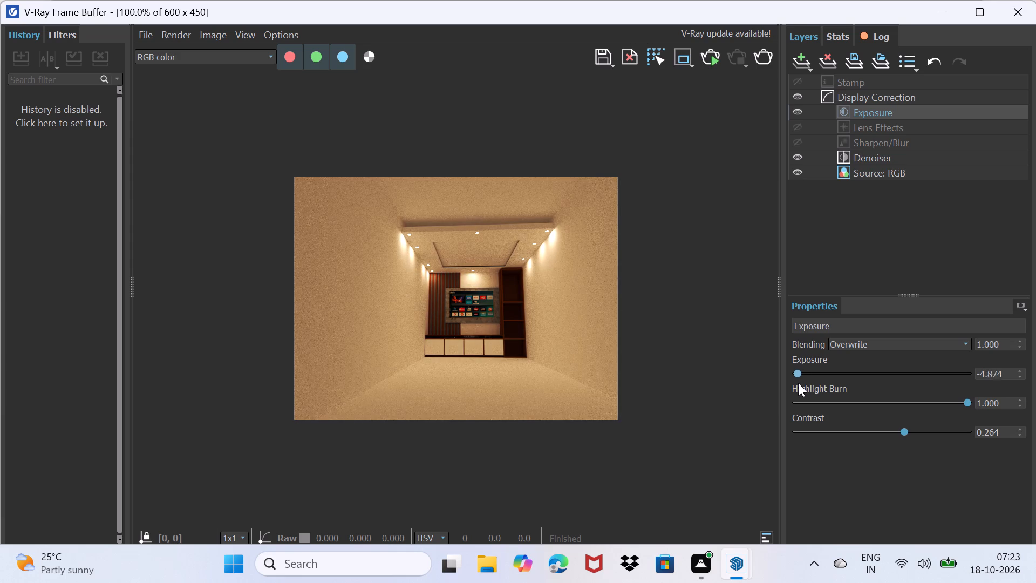
{"action": "left_click_drag", "start_coordinate": [798, 383], "coordinate": [803, 384]}
Reduce the Exposure layer's Highlight Burn to 0 and adjust its contrast to about 0.29.
{"action": "scroll", "coordinate": [475, 315], "scroll_direction": "up", "scroll_amount": 3}
{"action": "scroll", "coordinate": [475, 314], "scroll_direction": "down", "scroll_amount": 3}
{"action": "scroll", "coordinate": [475, 314], "scroll_direction": "up", "scroll_amount": 1}
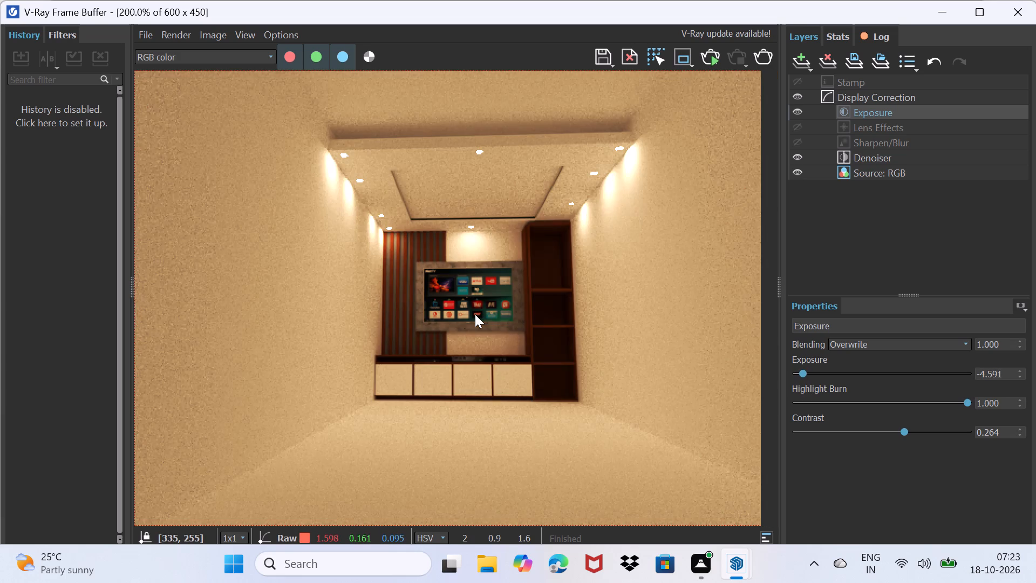
{"action": "scroll", "coordinate": [475, 314], "scroll_direction": "down", "scroll_amount": 1}
{"action": "scroll", "coordinate": [475, 314], "scroll_direction": "up", "scroll_amount": 1}
{"action": "scroll", "coordinate": [475, 314], "scroll_direction": "down", "scroll_amount": 1}
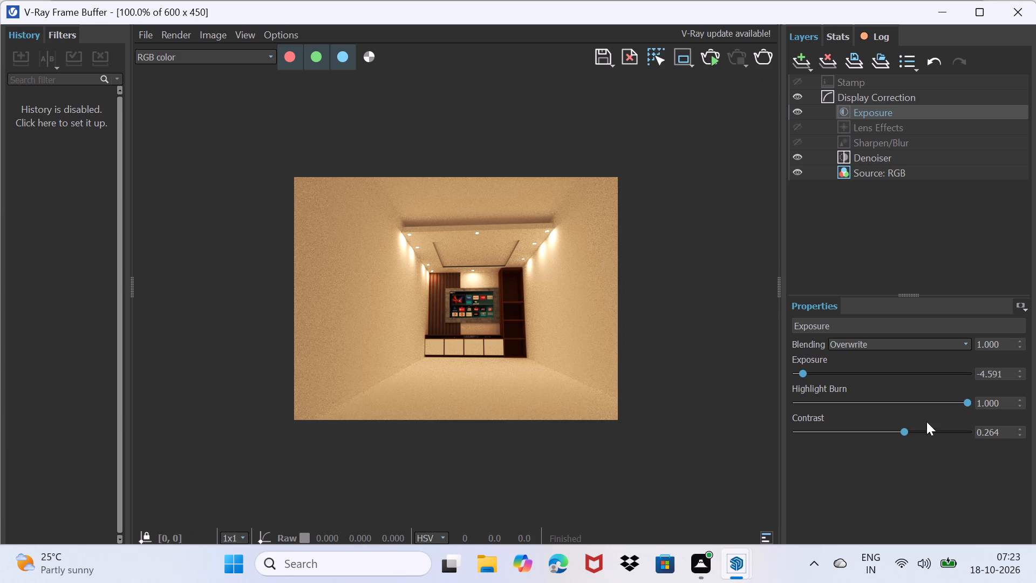
{"action": "left_click_drag", "start_coordinate": [965, 402], "coordinate": [892, 408]}
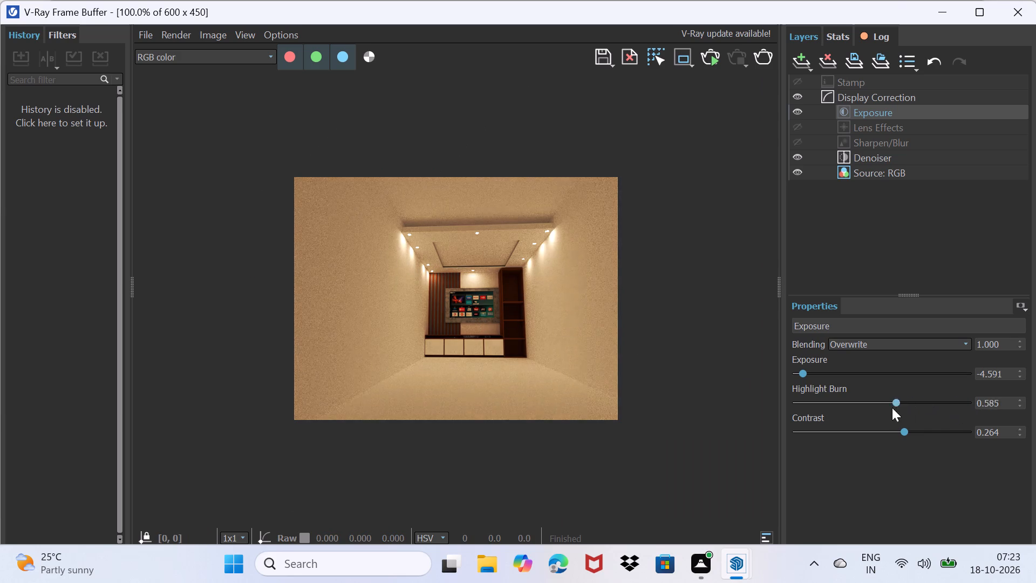
{"action": "left_click_drag", "start_coordinate": [892, 408], "coordinate": [776, 410]}
{"action": "left_click_drag", "start_coordinate": [903, 431], "coordinate": [860, 433]}
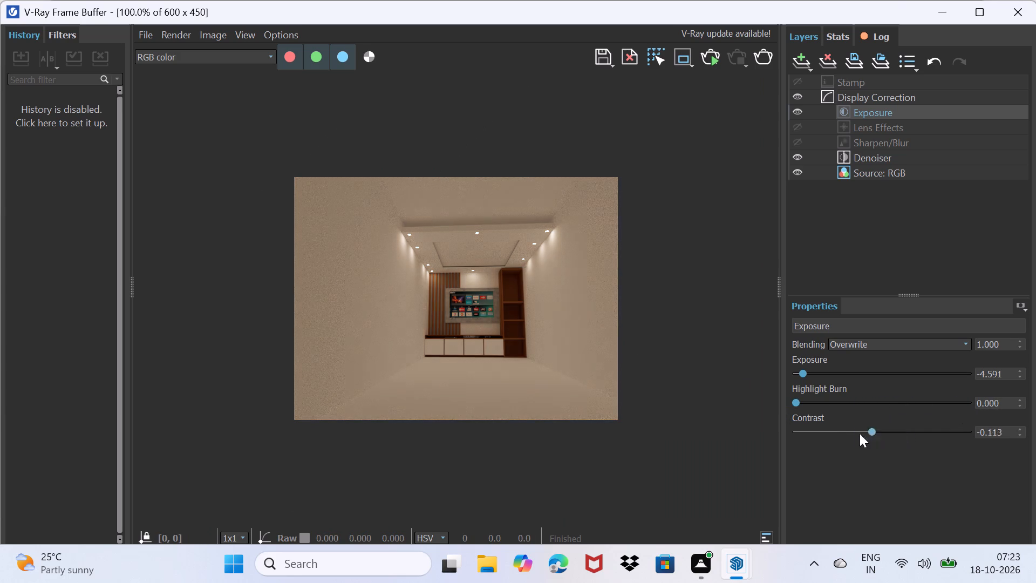
{"action": "left_click_drag", "start_coordinate": [860, 433], "coordinate": [906, 442]}
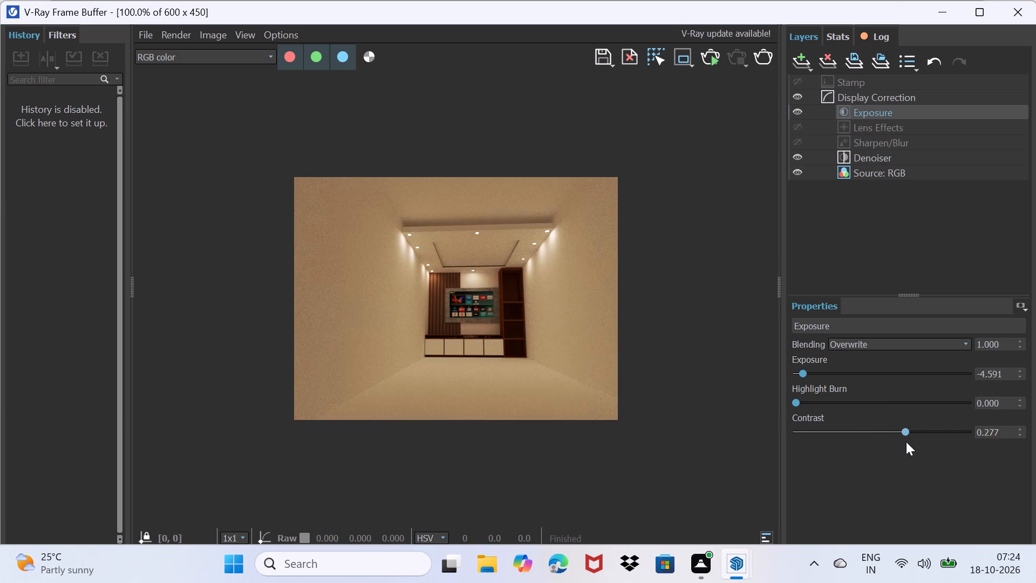
{"action": "left_click_drag", "start_coordinate": [906, 442], "coordinate": [906, 446]}
{"action": "scroll", "coordinate": [441, 261], "scroll_direction": "up", "scroll_amount": 2}
{"action": "scroll", "coordinate": [441, 261], "scroll_direction": "down", "scroll_amount": 2}
Return to the SketchUp model and explode the group holding the recessed ceiling panel and its lights.
{"action": "left_click", "coordinate": [929, 10]}
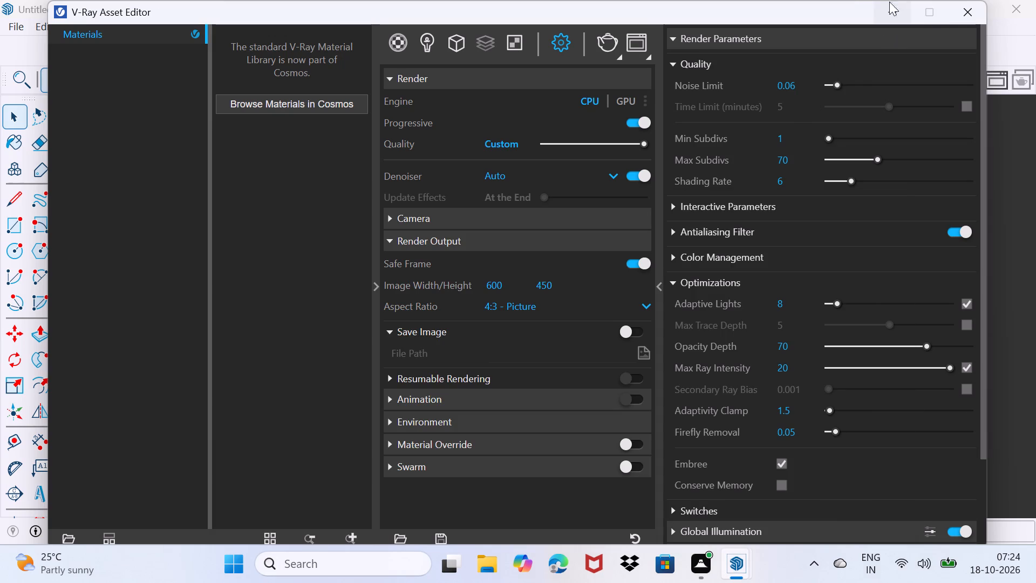
{"action": "left_click", "coordinate": [960, 14]}
{"action": "scroll", "coordinate": [512, 281], "scroll_direction": "up", "scroll_amount": 3}
{"action": "middle_click_drag", "start_coordinate": [489, 253], "coordinate": [503, 250]}
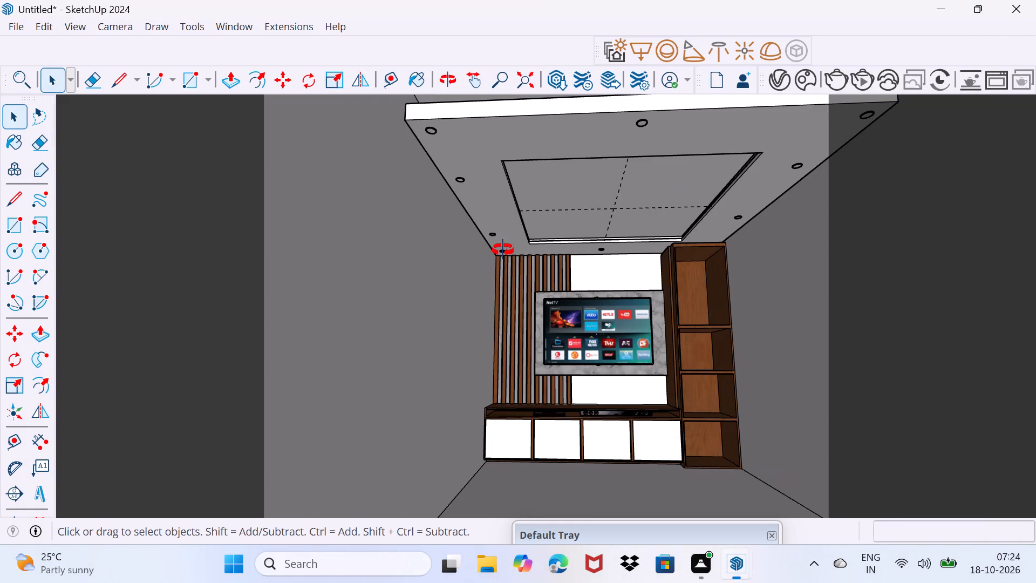
{"action": "middle_click_drag", "start_coordinate": [503, 250], "coordinate": [514, 243]}
{"action": "left_click", "coordinate": [500, 233]}
{"action": "left_click", "coordinate": [500, 233]}
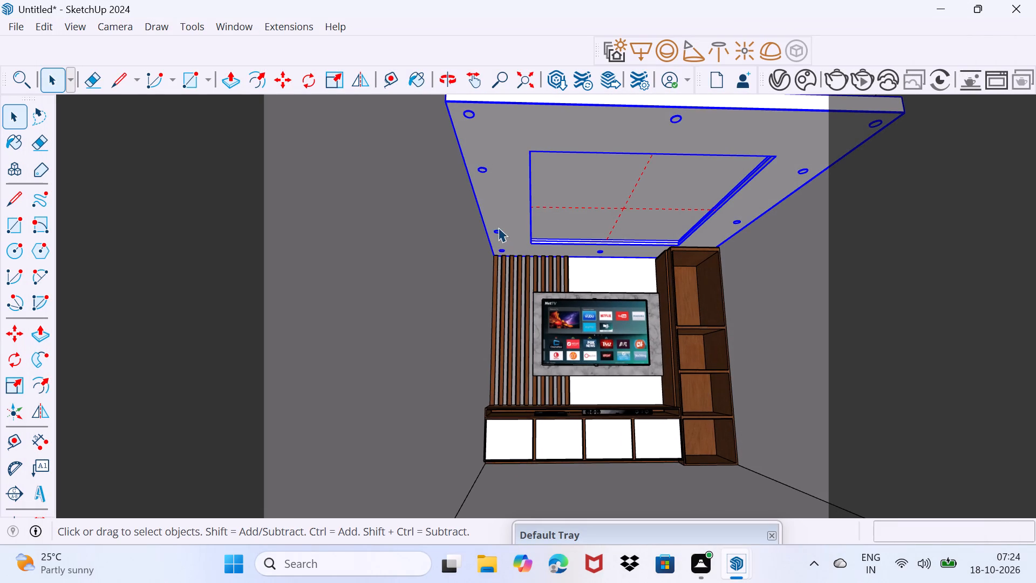
{"action": "right_click", "coordinate": [495, 231]}
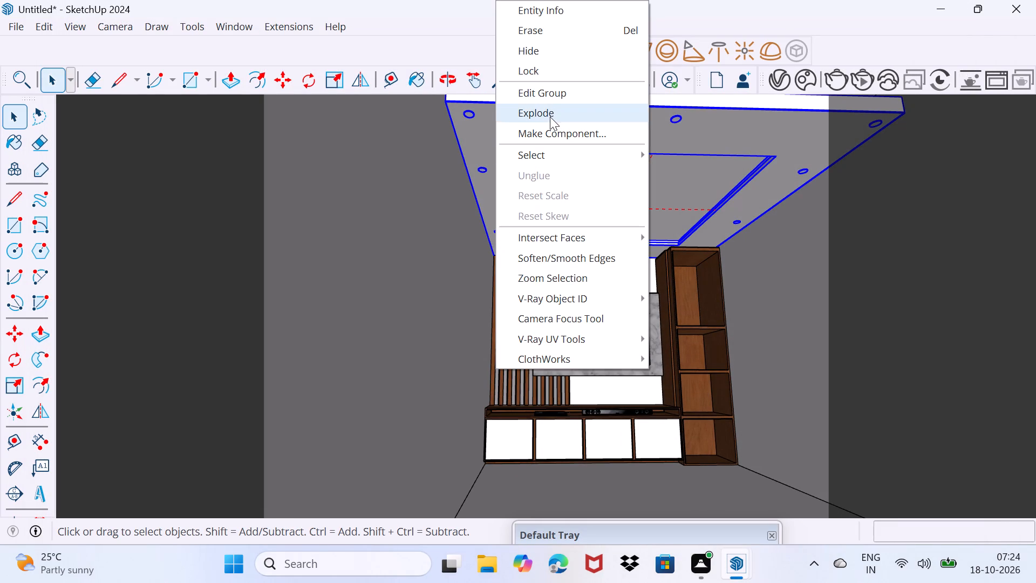
{"action": "left_click", "coordinate": [550, 117]}
{"action": "left_click_drag", "start_coordinate": [506, 219], "coordinate": [508, 197]}
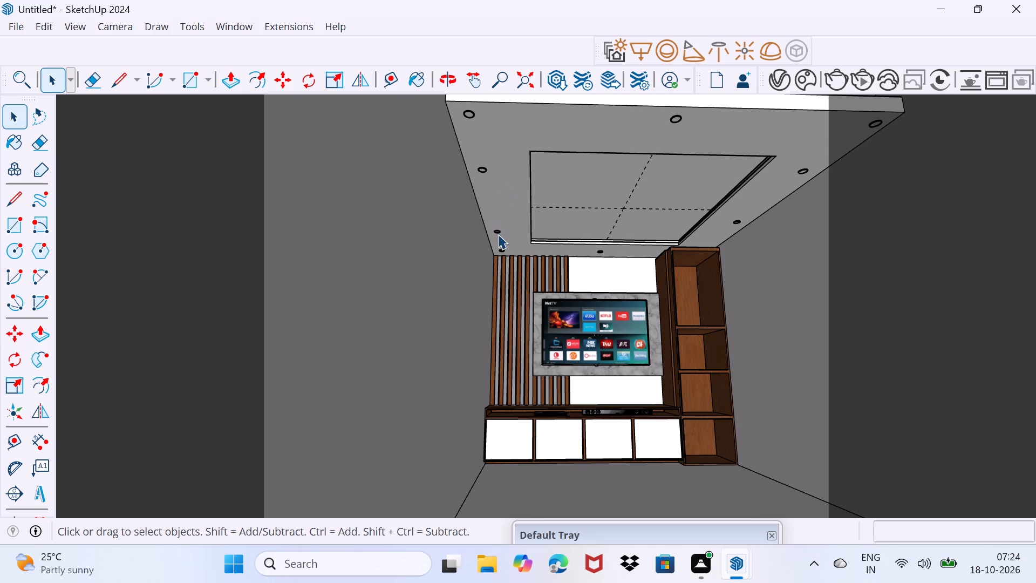
Delete four ceiling lights: the two intermediate ones on the slatted side, one on the shelf side, and the middle one farthest from the TV.
{"action": "left_click", "coordinate": [498, 234]}
{"action": "key", "text": "Delete"}
{"action": "left_click", "coordinate": [483, 171]}
{"action": "key", "text": "Delete"}
{"action": "left_click", "coordinate": [805, 172]}
{"action": "key", "text": "Delete"}
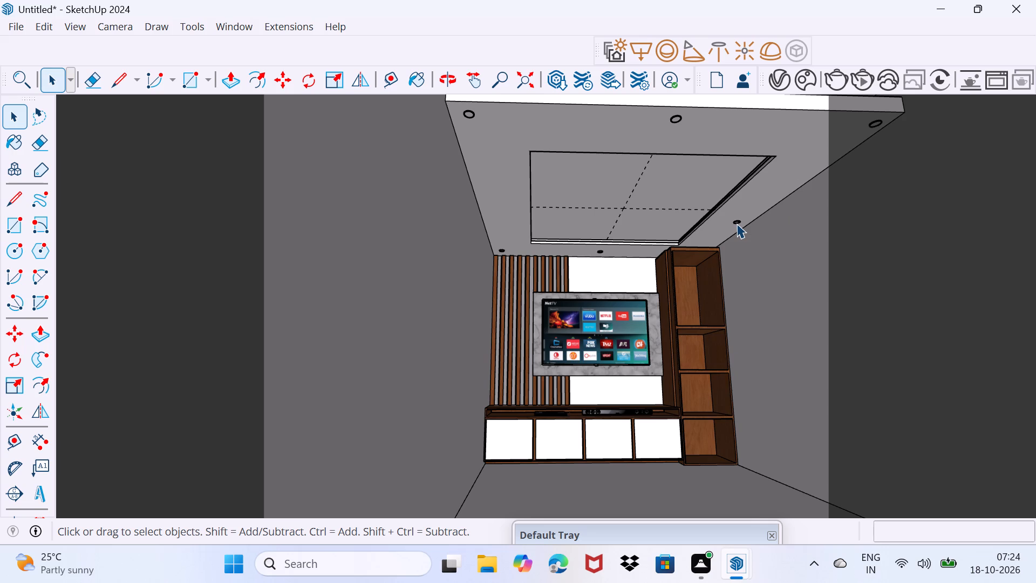
{"action": "left_click", "coordinate": [676, 118]}
{"action": "key", "text": "Delete"}
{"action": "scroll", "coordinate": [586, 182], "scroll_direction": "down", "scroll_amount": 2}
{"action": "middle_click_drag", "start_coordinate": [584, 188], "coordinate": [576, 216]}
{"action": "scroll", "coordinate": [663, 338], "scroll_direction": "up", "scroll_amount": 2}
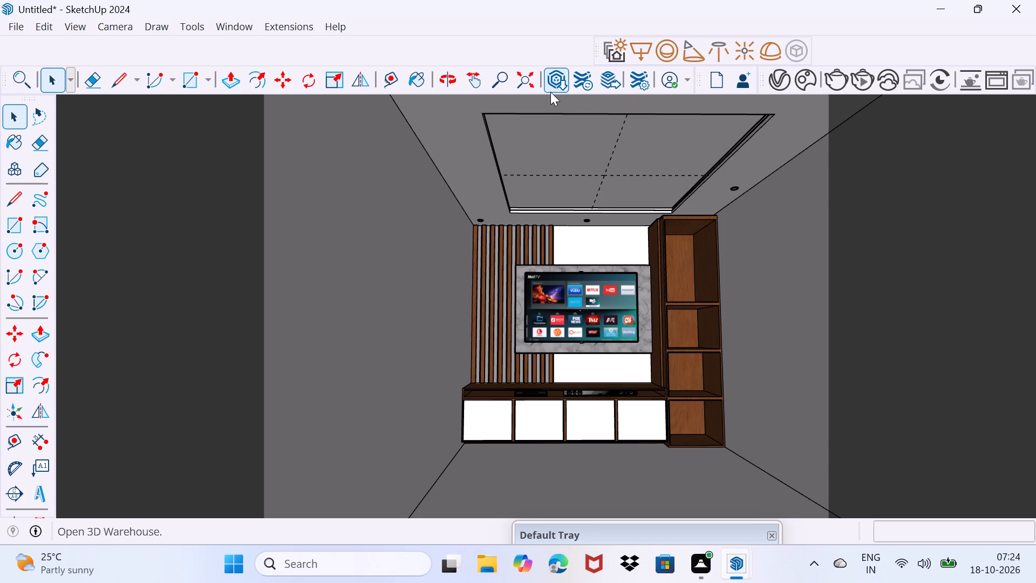
Delete the face that closes off the front of the room, opposite the TV wall.
{"action": "left_click", "coordinate": [527, 86]}
{"action": "left_click", "coordinate": [533, 277]}
{"action": "key", "text": "Delete"}
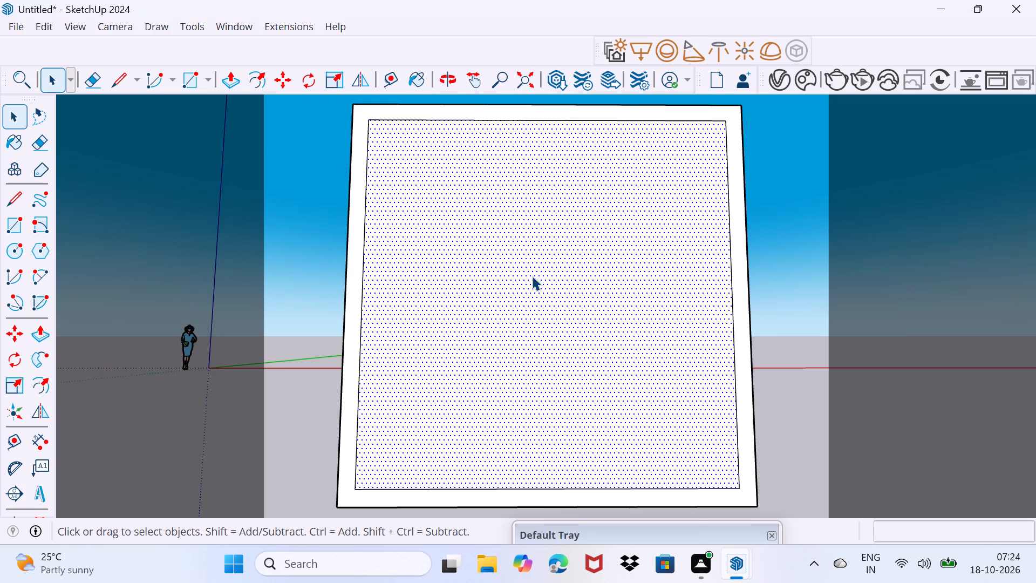
Push the room's open front rim back about 46' 7" toward the TV wall to shorten the room.
{"action": "scroll", "coordinate": [547, 392], "scroll_direction": "up", "scroll_amount": 4}
{"action": "scroll", "coordinate": [534, 302], "scroll_direction": "up", "scroll_amount": 2}
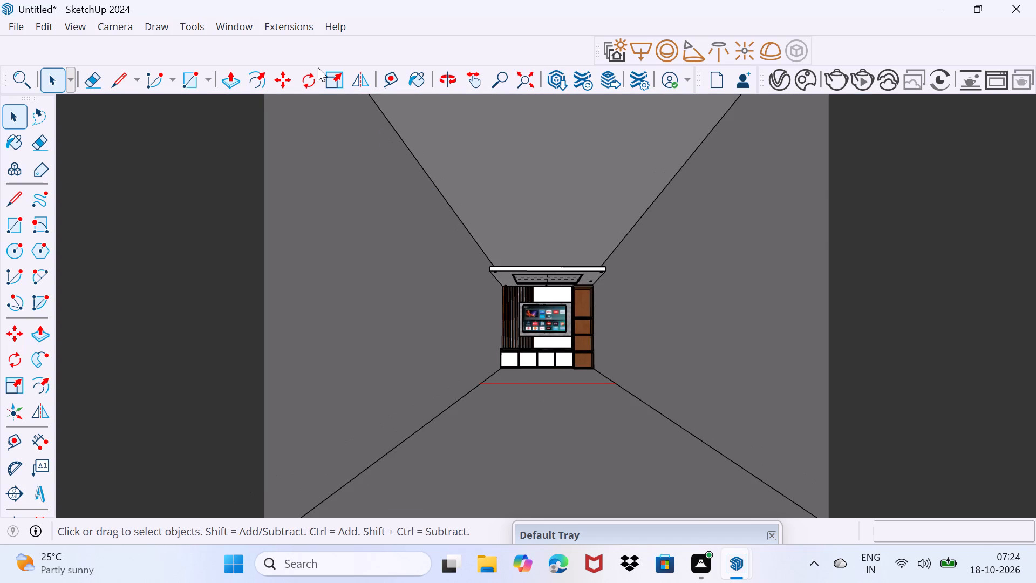
{"action": "scroll", "coordinate": [570, 331], "scroll_direction": "up", "scroll_amount": 8}
{"action": "scroll", "coordinate": [569, 327], "scroll_direction": "down", "scroll_amount": 16}
{"action": "scroll", "coordinate": [650, 338], "scroll_direction": "up", "scroll_amount": 4}
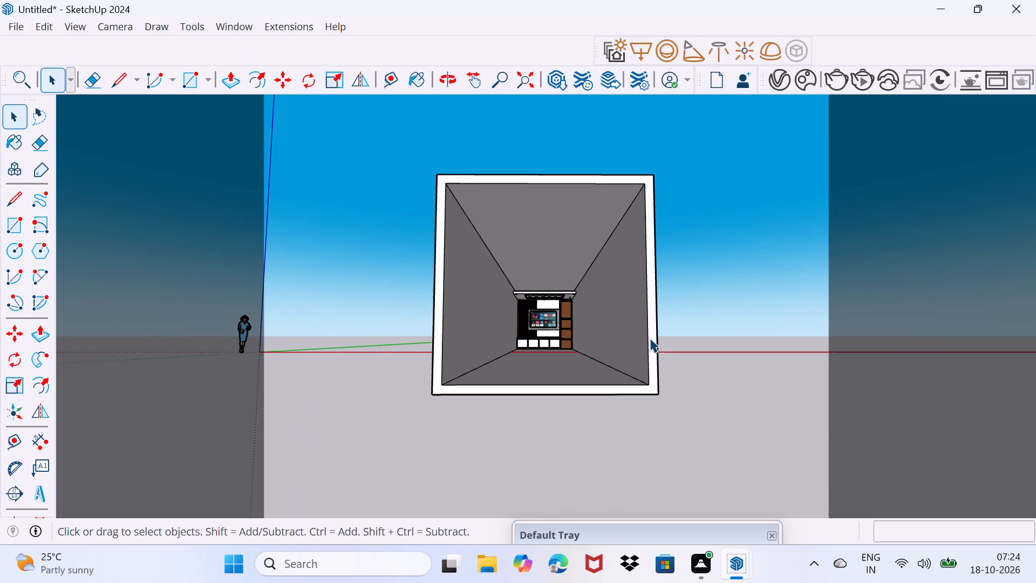
{"action": "left_click", "coordinate": [650, 338]}
{"action": "left_click_drag", "start_coordinate": [650, 338], "coordinate": [655, 328]}
{"action": "left_click", "coordinate": [651, 327]}
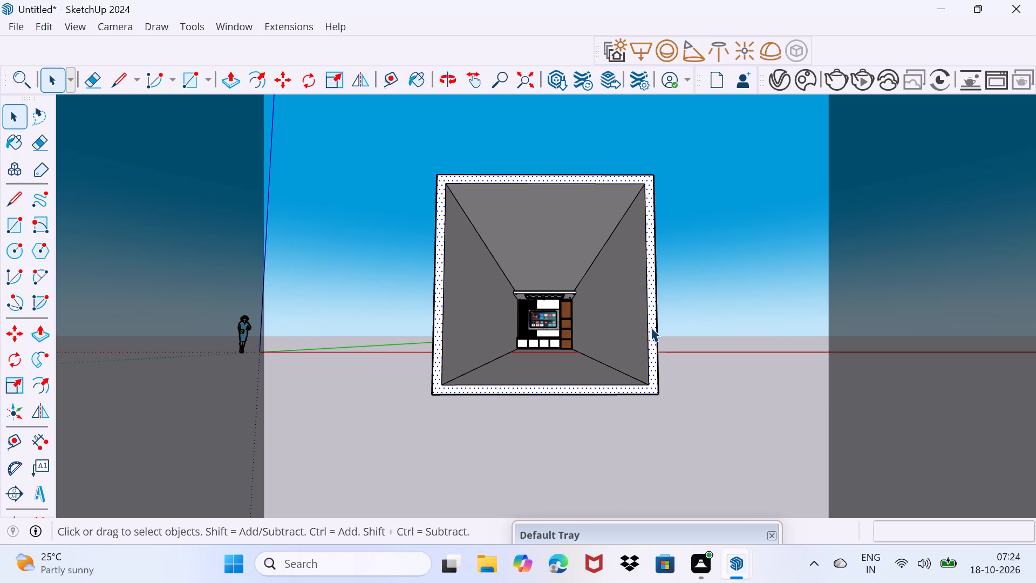
{"action": "key", "text": "BackSpace"}
{"action": "key", "text": "p"}
{"action": "left_click", "coordinate": [651, 327]}
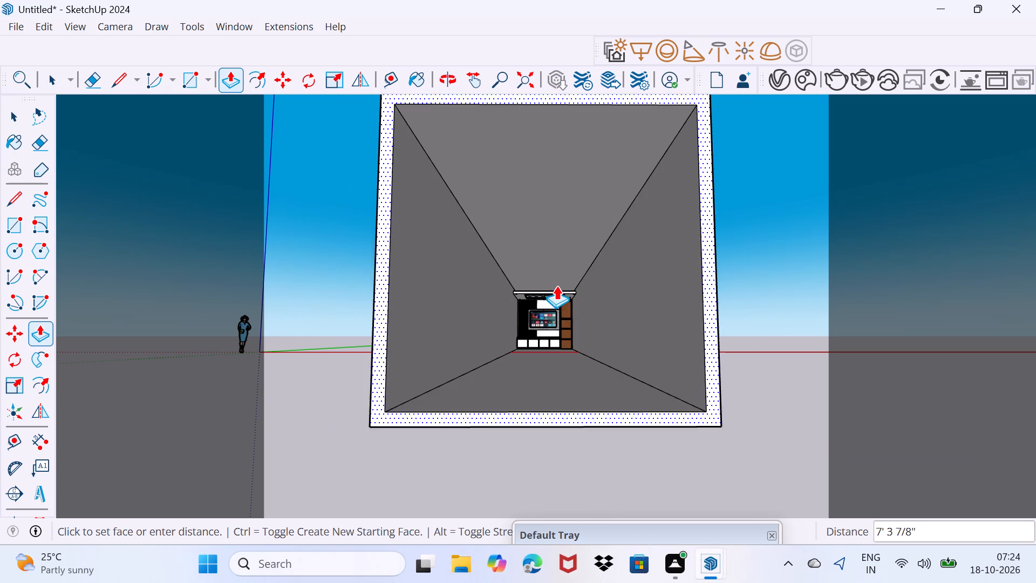
{"action": "scroll", "coordinate": [571, 283], "scroll_direction": "up", "scroll_amount": 10}
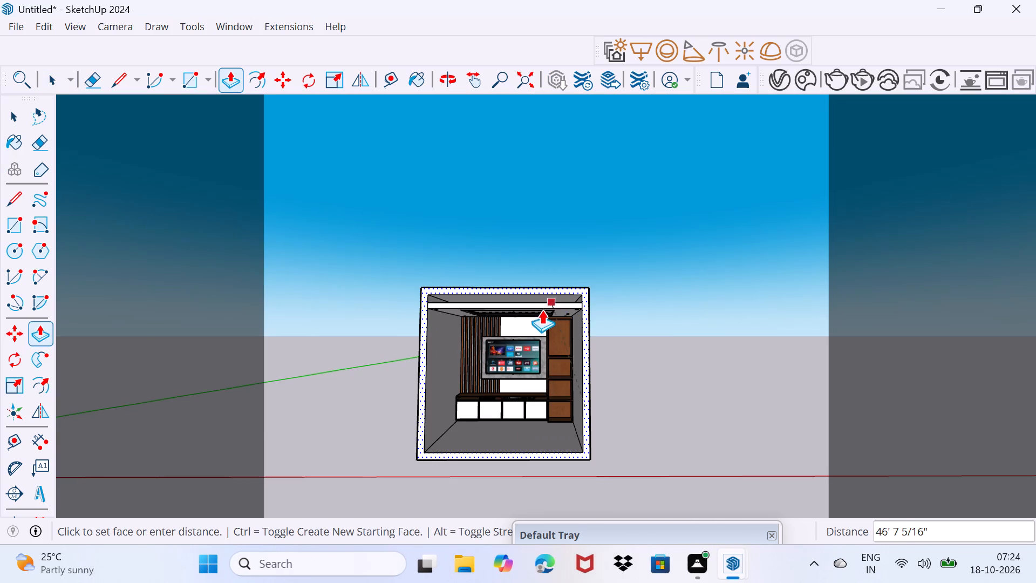
{"action": "left_click", "coordinate": [541, 309]}
{"action": "key", "text": "space"}
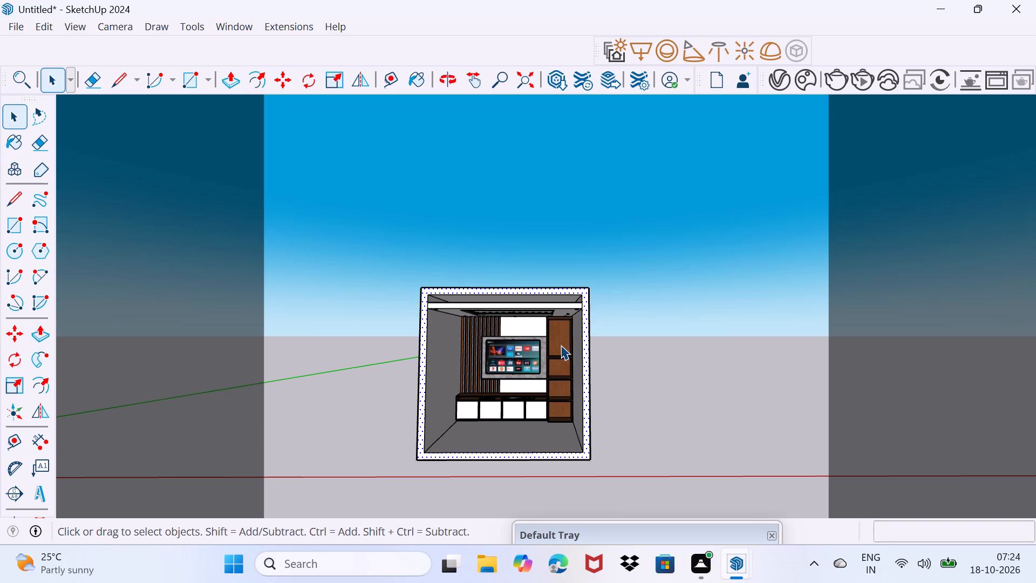
Search 3D Warehouse for books.
{"action": "left_click_drag", "start_coordinate": [461, 435], "coordinate": [488, 404]}
{"action": "scroll", "coordinate": [444, 432], "scroll_direction": "up", "scroll_amount": 5}
{"action": "middle_click_drag", "start_coordinate": [456, 425], "coordinate": [521, 424]}
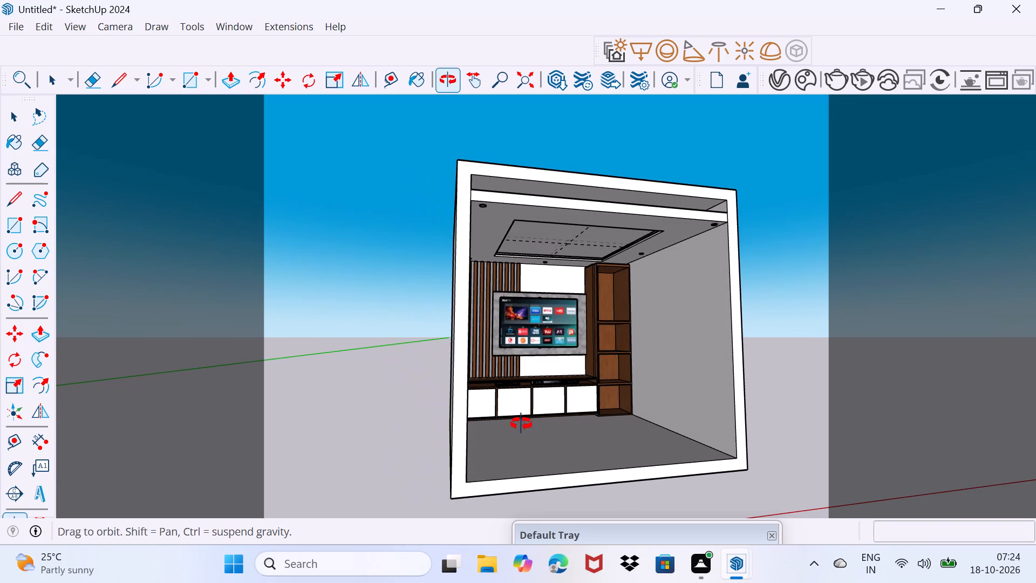
{"action": "middle_click_drag", "start_coordinate": [521, 424], "coordinate": [340, 425]}
{"action": "middle_click_drag", "start_coordinate": [339, 410], "coordinate": [516, 421]}
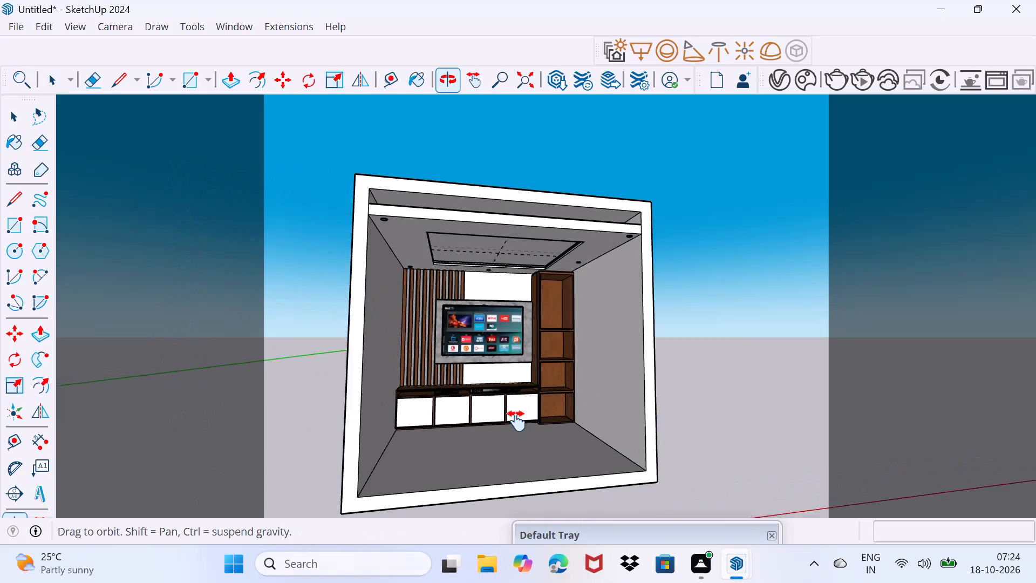
{"action": "middle_click_drag", "start_coordinate": [516, 421], "coordinate": [501, 415]}
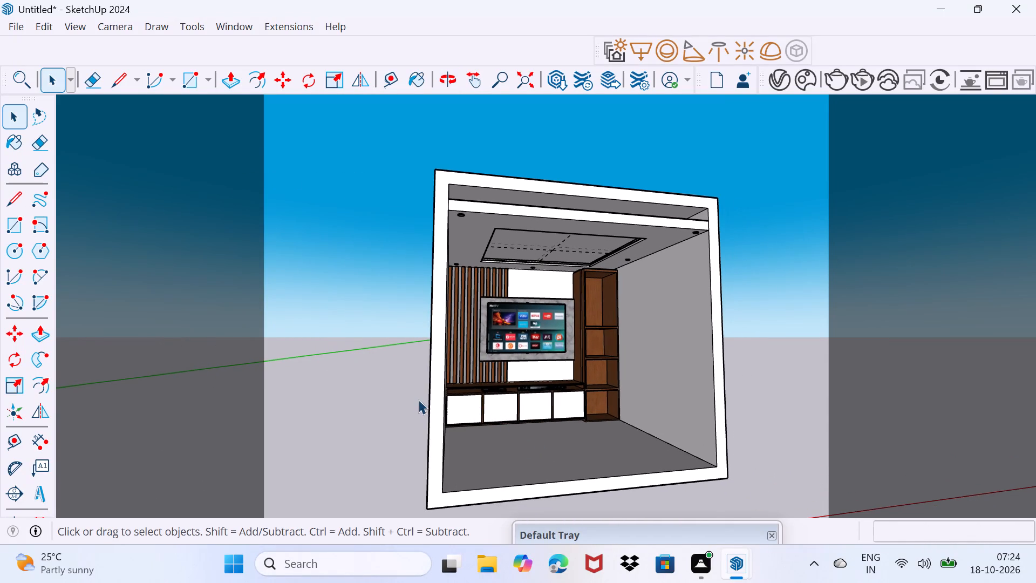
{"action": "scroll", "coordinate": [300, 215], "scroll_direction": "up", "scroll_amount": 1}
{"action": "left_click", "coordinate": [221, 33]}
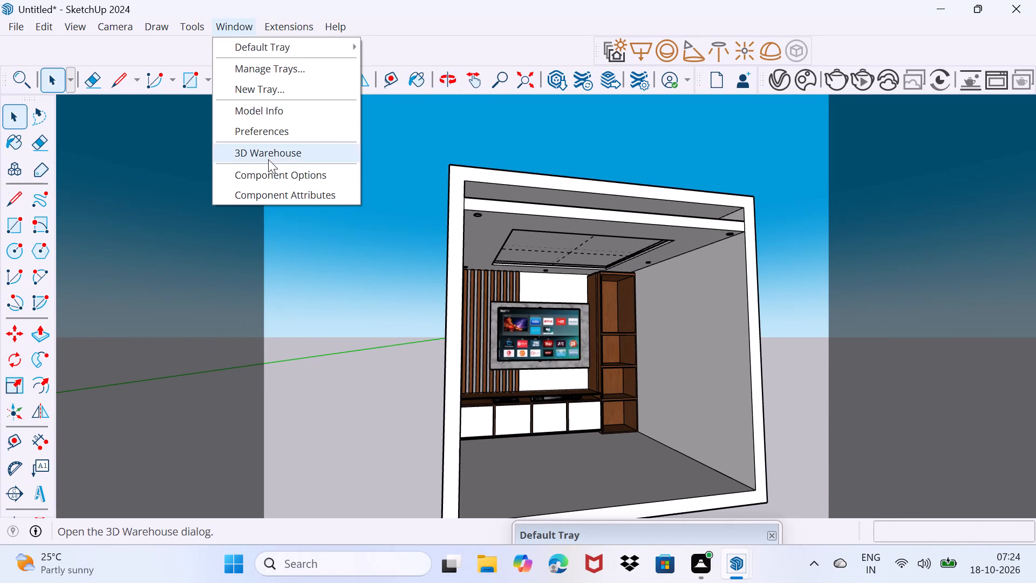
{"action": "left_click", "coordinate": [269, 157]}
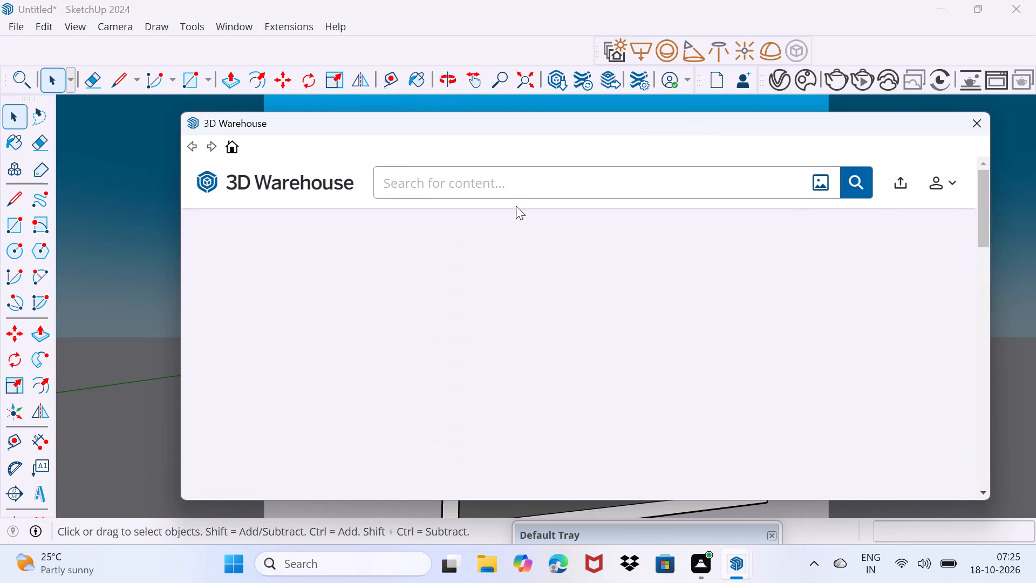
{"action": "left_click", "coordinate": [508, 187]}
{"action": "type", "text": "book"}
{"action": "key", "text": "s"}
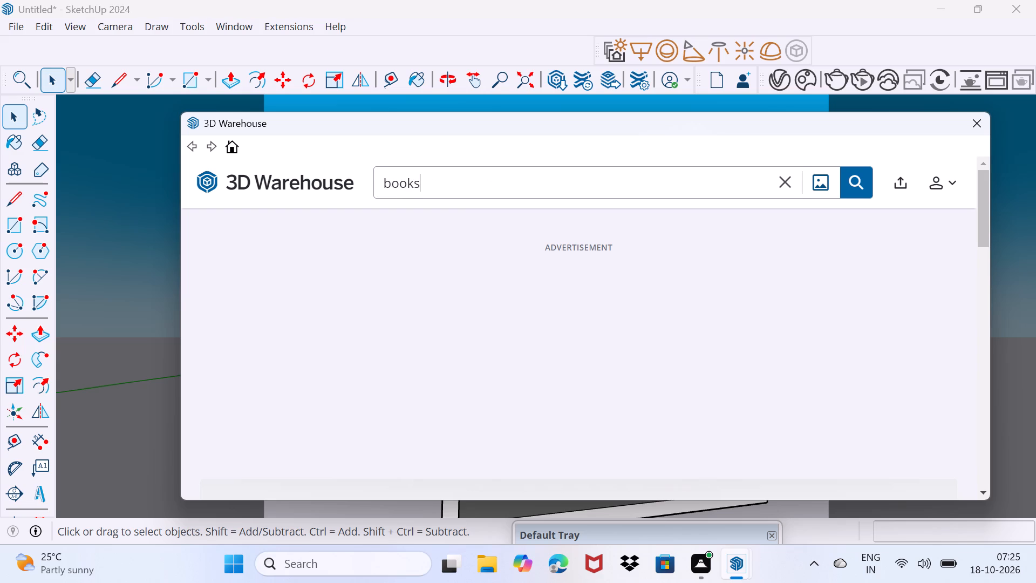
{"action": "key", "text": "Return"}
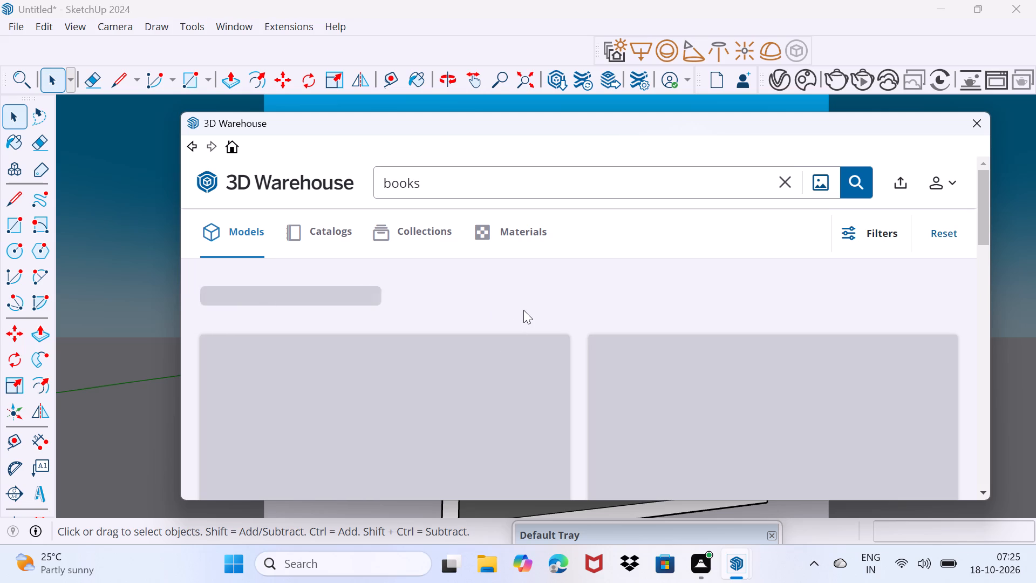
Browse the book models and load 3DBN Studio's set of upright black-and-white books into the model.
{"action": "scroll", "coordinate": [523, 310], "scroll_direction": "down", "scroll_amount": 1}
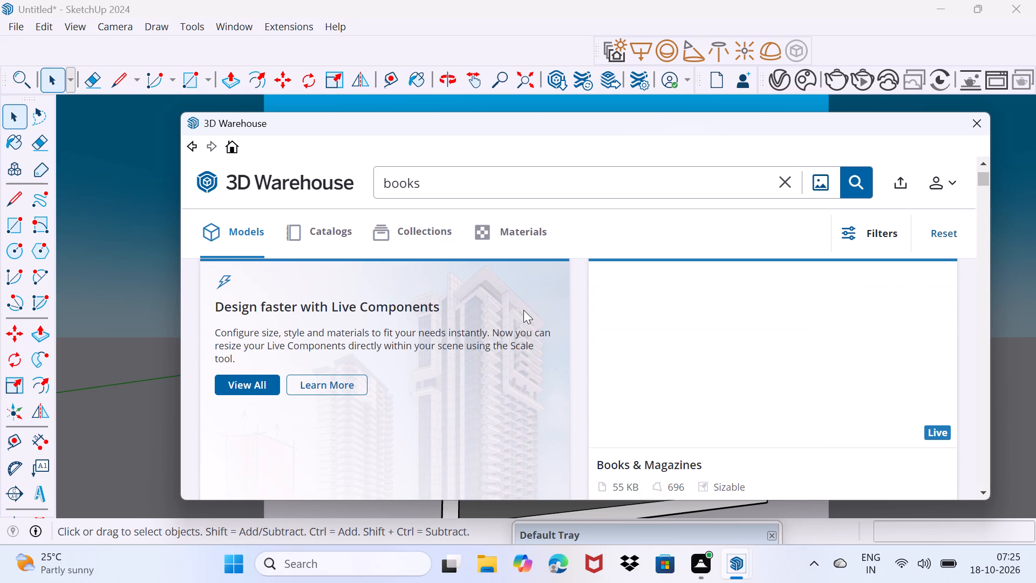
{"action": "scroll", "coordinate": [523, 310], "scroll_direction": "down", "scroll_amount": 4}
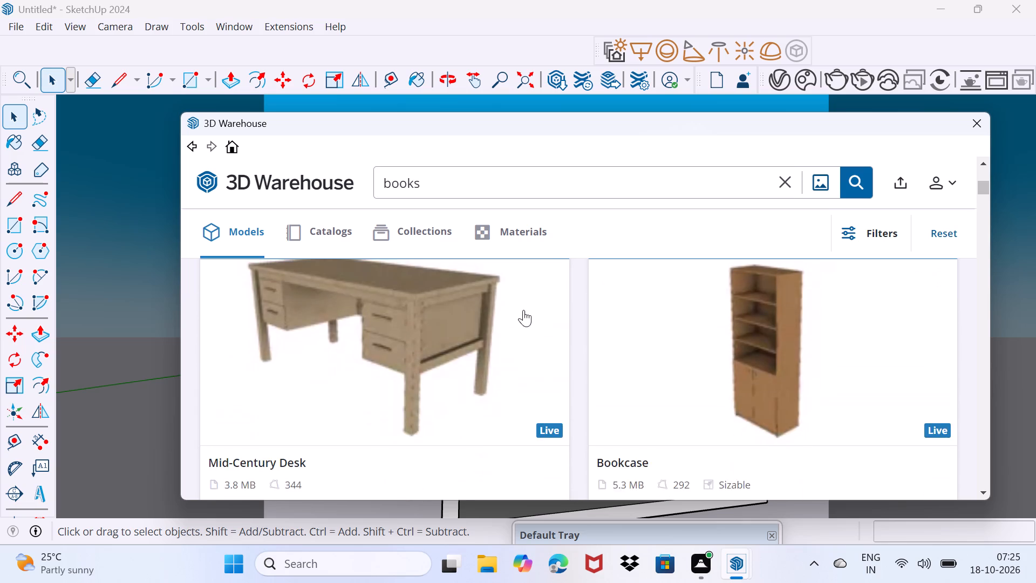
{"action": "scroll", "coordinate": [523, 310], "scroll_direction": "up", "scroll_amount": 4}
{"action": "scroll", "coordinate": [523, 310], "scroll_direction": "down", "scroll_amount": 12}
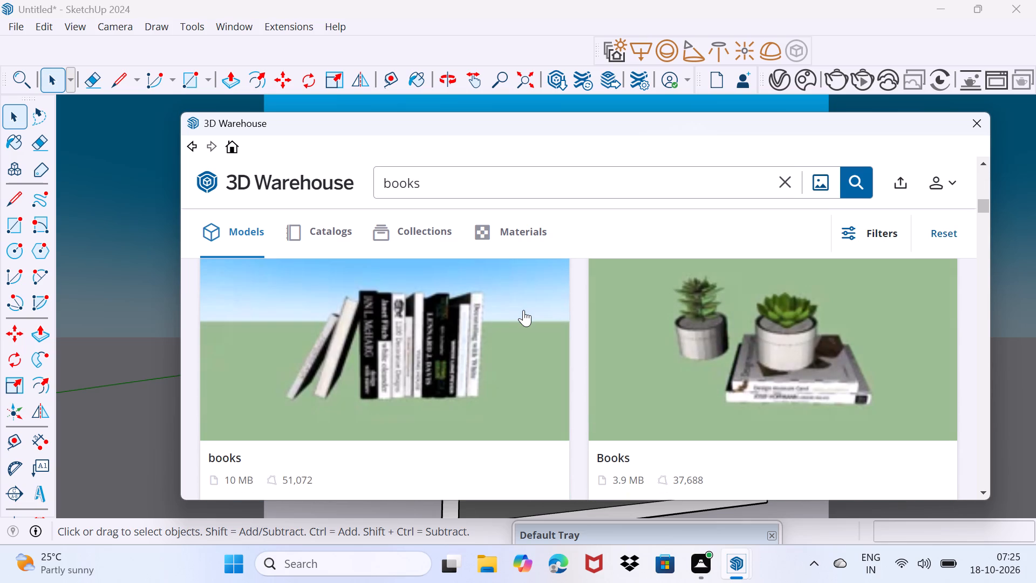
{"action": "scroll", "coordinate": [523, 310], "scroll_direction": "down", "scroll_amount": 1}
{"action": "scroll", "coordinate": [523, 310], "scroll_direction": "up", "scroll_amount": 1}
{"action": "scroll", "coordinate": [523, 310], "scroll_direction": "down", "scroll_amount": 1}
{"action": "scroll", "coordinate": [523, 310], "scroll_direction": "up", "scroll_amount": 1}
{"action": "scroll", "coordinate": [523, 310], "scroll_direction": "down", "scroll_amount": 3}
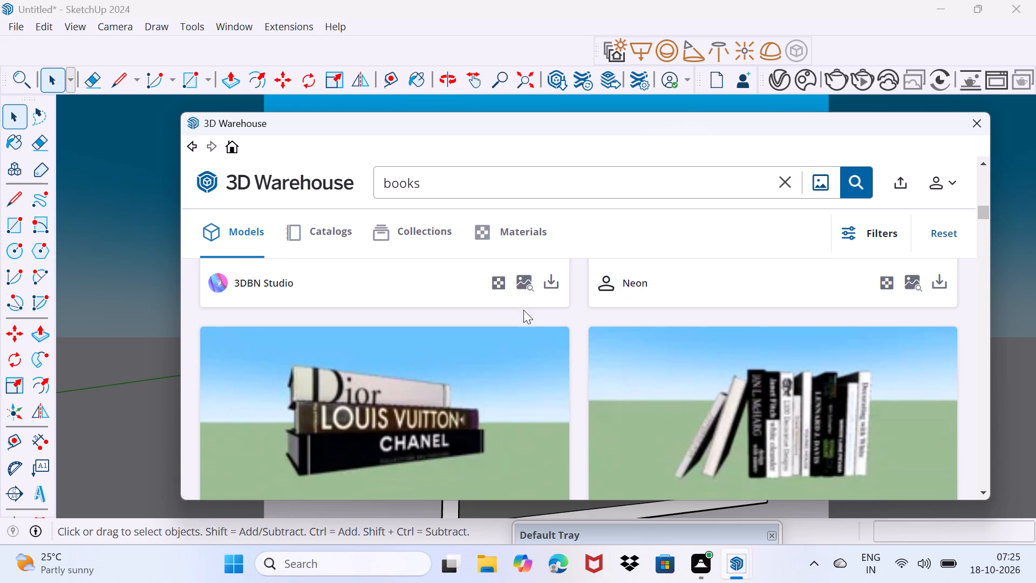
{"action": "scroll", "coordinate": [523, 310], "scroll_direction": "up", "scroll_amount": 2}
{"action": "scroll", "coordinate": [523, 310], "scroll_direction": "down", "scroll_amount": 1}
{"action": "scroll", "coordinate": [523, 310], "scroll_direction": "up", "scroll_amount": 2}
{"action": "scroll", "coordinate": [523, 310], "scroll_direction": "down", "scroll_amount": 1}
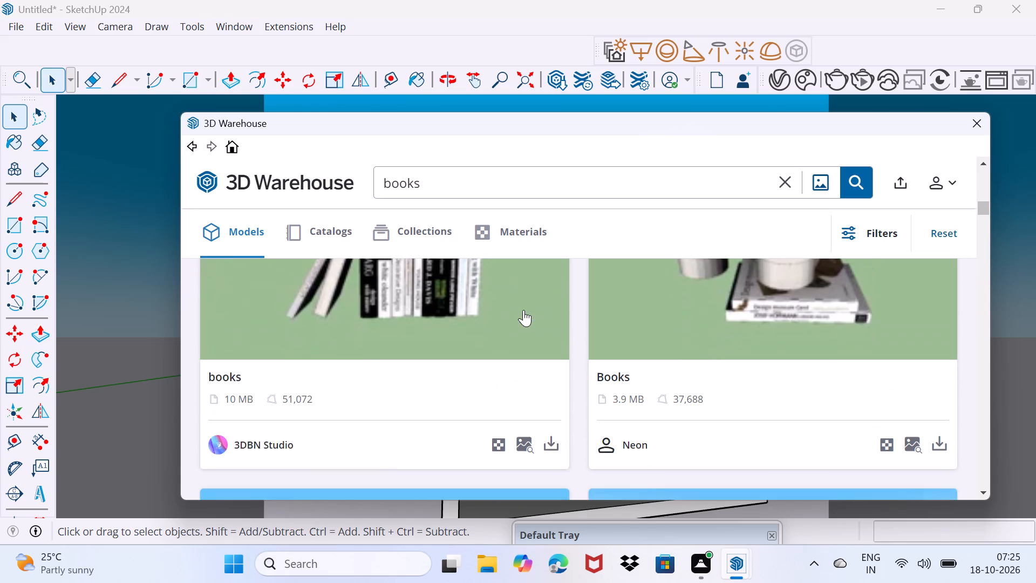
{"action": "scroll", "coordinate": [523, 310], "scroll_direction": "down", "scroll_amount": 2}
{"action": "scroll", "coordinate": [523, 310], "scroll_direction": "up", "scroll_amount": 3}
{"action": "scroll", "coordinate": [523, 310], "scroll_direction": "down", "scroll_amount": 1}
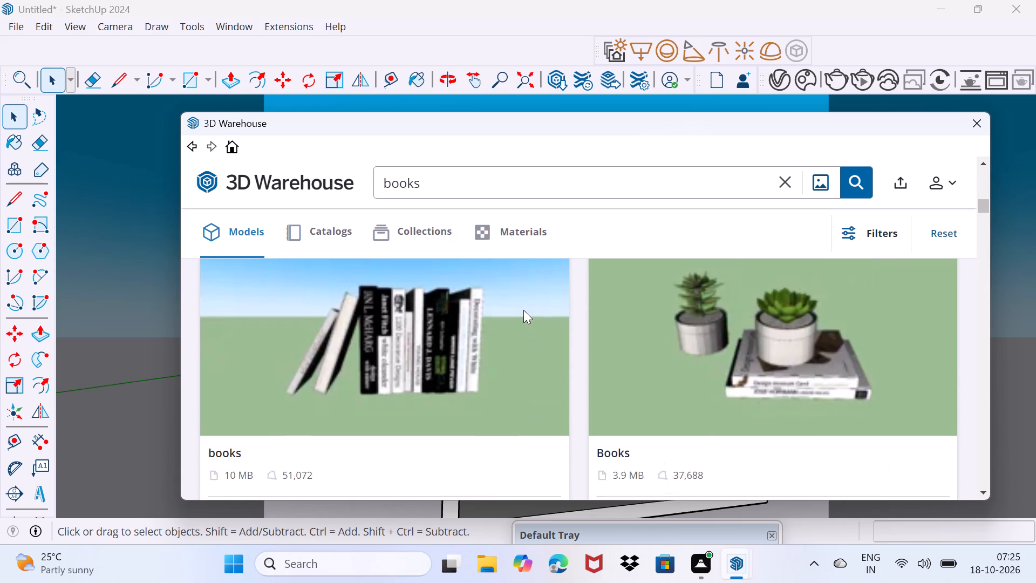
{"action": "scroll", "coordinate": [523, 310], "scroll_direction": "down", "scroll_amount": 1}
{"action": "left_click", "coordinate": [549, 361]}
{"action": "left_click", "coordinate": [533, 337]}
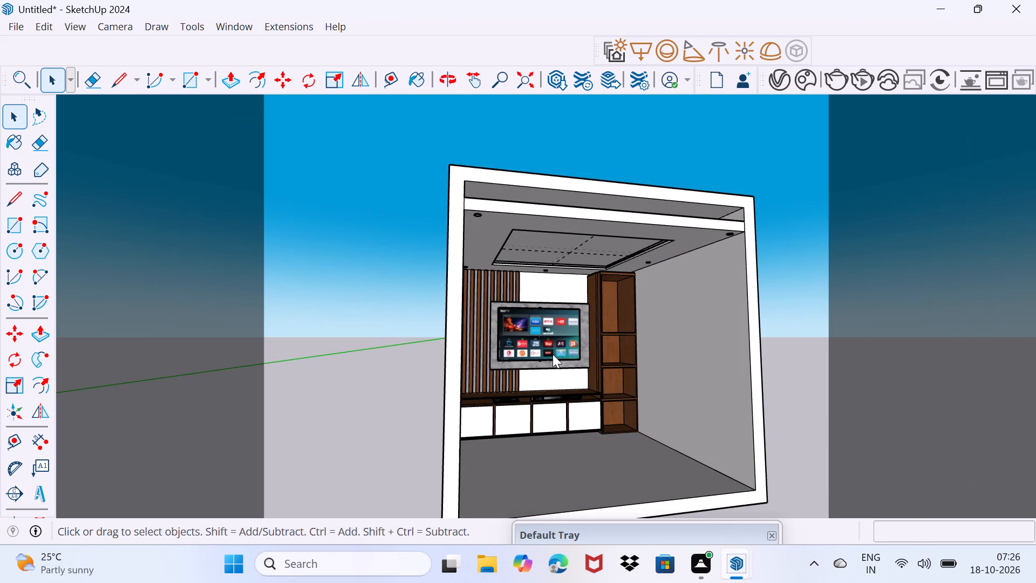
Place the book set in the second compartment from the bottom of the wooden shelf unit.
{"action": "scroll", "coordinate": [615, 384], "scroll_direction": "up", "scroll_amount": 3}
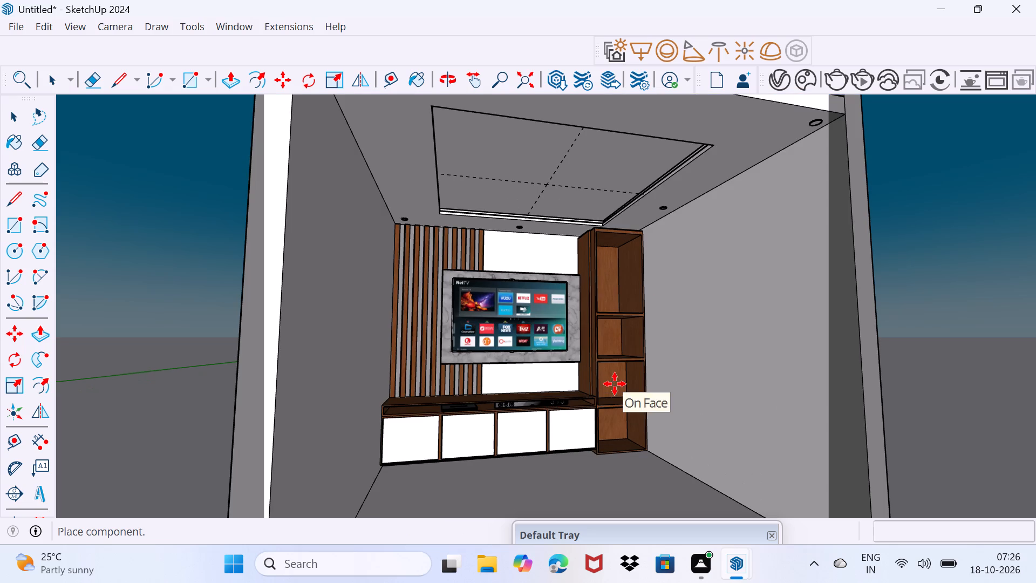
{"action": "scroll", "coordinate": [591, 421], "scroll_direction": "up", "scroll_amount": 3}
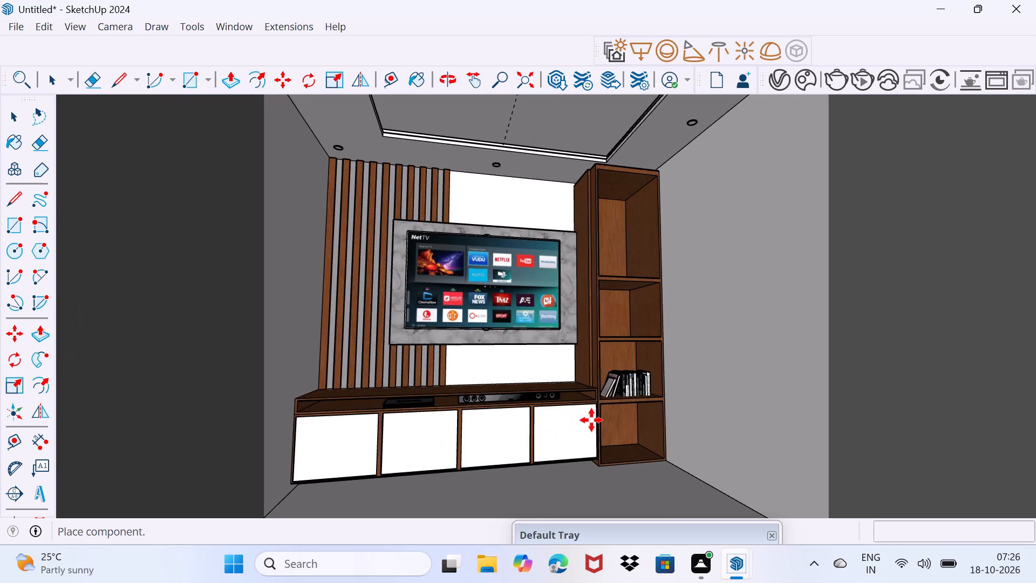
{"action": "scroll", "coordinate": [591, 420], "scroll_direction": "up", "scroll_amount": 9}
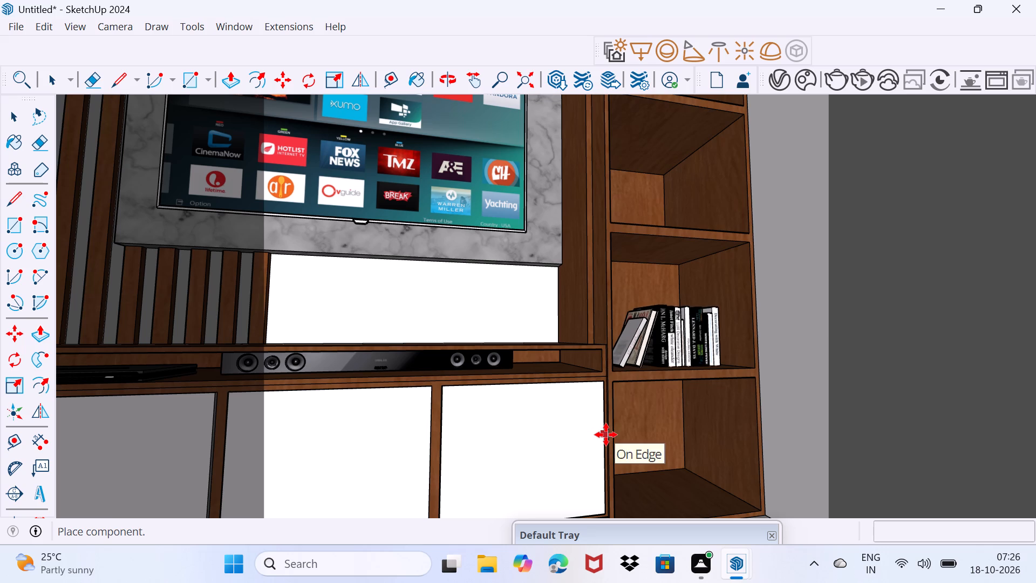
{"action": "left_click", "coordinate": [606, 435]}
Move the books about 6 11/16" by their lower corner toward the front edge of the shelf board.
{"action": "scroll", "coordinate": [604, 434], "scroll_direction": "down", "scroll_amount": 4}
{"action": "middle_click_drag", "start_coordinate": [602, 434], "coordinate": [569, 446]}
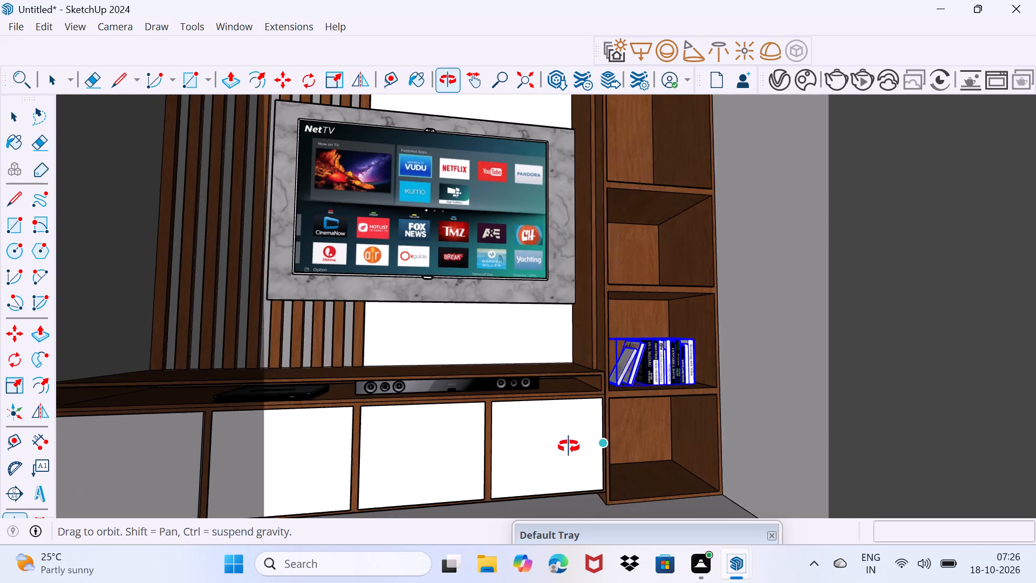
{"action": "middle_click_drag", "start_coordinate": [569, 446], "coordinate": [536, 477]}
{"action": "scroll", "coordinate": [616, 391], "scroll_direction": "up", "scroll_amount": 4}
{"action": "left_click", "coordinate": [616, 387]}
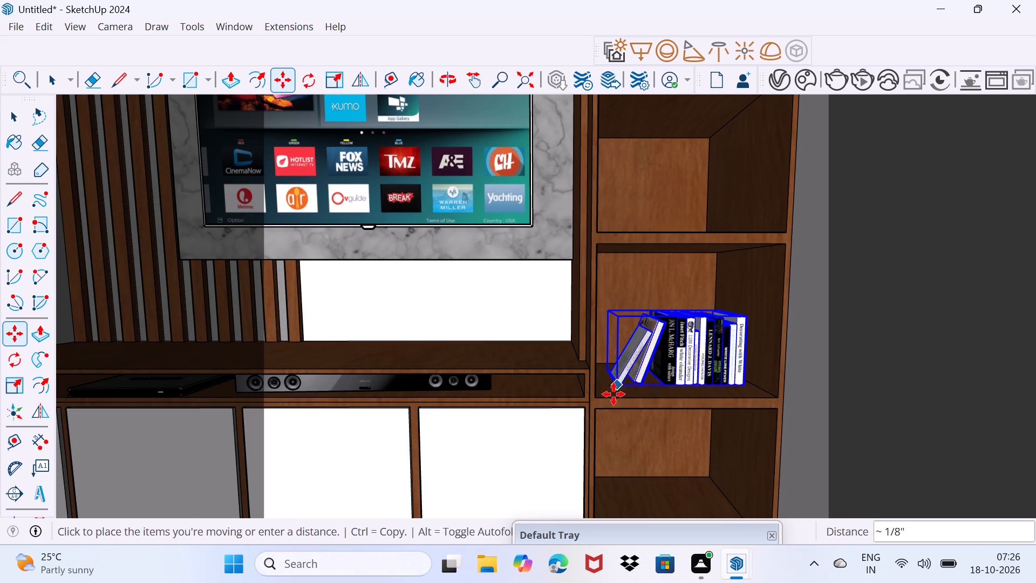
{"action": "left_click", "coordinate": [613, 398]}
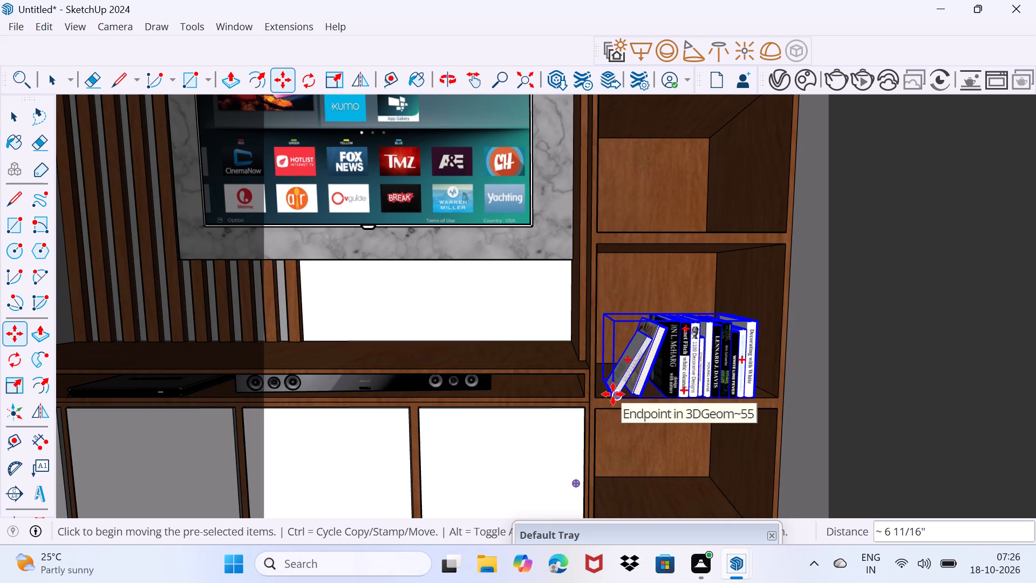
Scale the books slightly wider along the red axis and considerably taller along the blue axis to fill the compartment.
{"action": "key", "text": "s"}
{"action": "scroll", "coordinate": [613, 370], "scroll_direction": "up", "scroll_amount": 3}
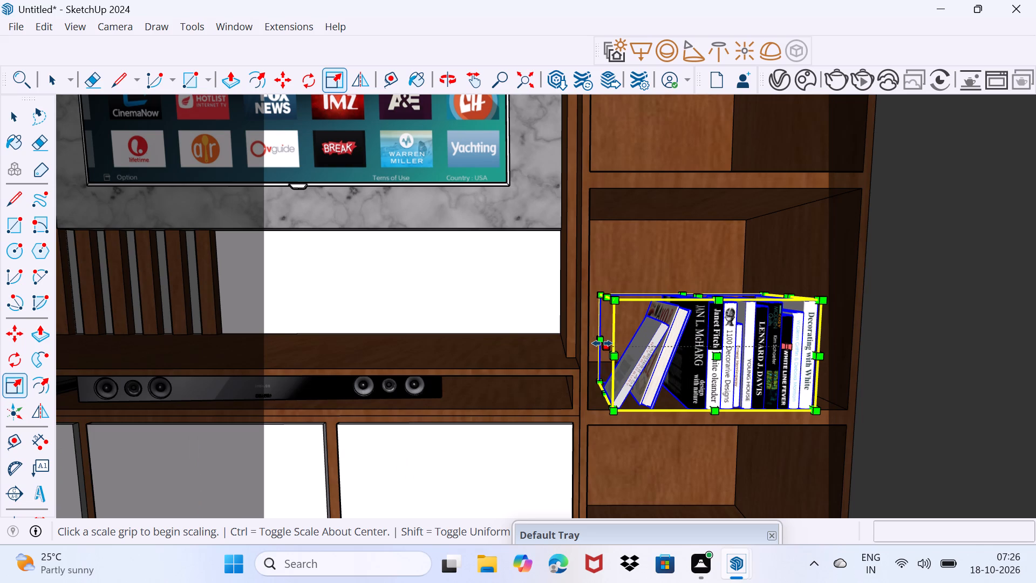
{"action": "left_click_drag", "start_coordinate": [602, 343], "coordinate": [596, 344]}
{"action": "scroll", "coordinate": [672, 276], "scroll_direction": "up", "scroll_amount": 3}
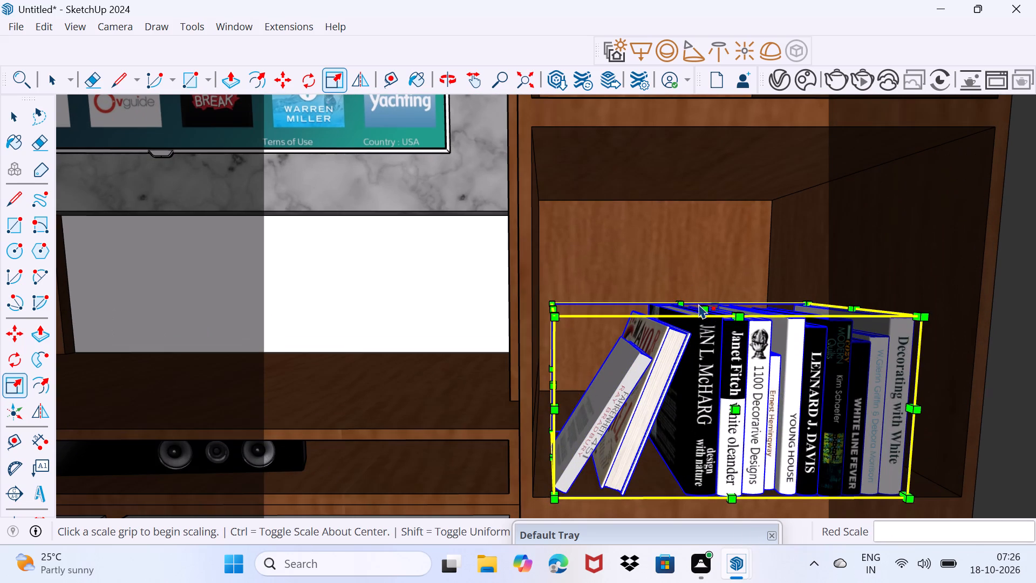
{"action": "left_click_drag", "start_coordinate": [704, 307], "coordinate": [707, 214]}
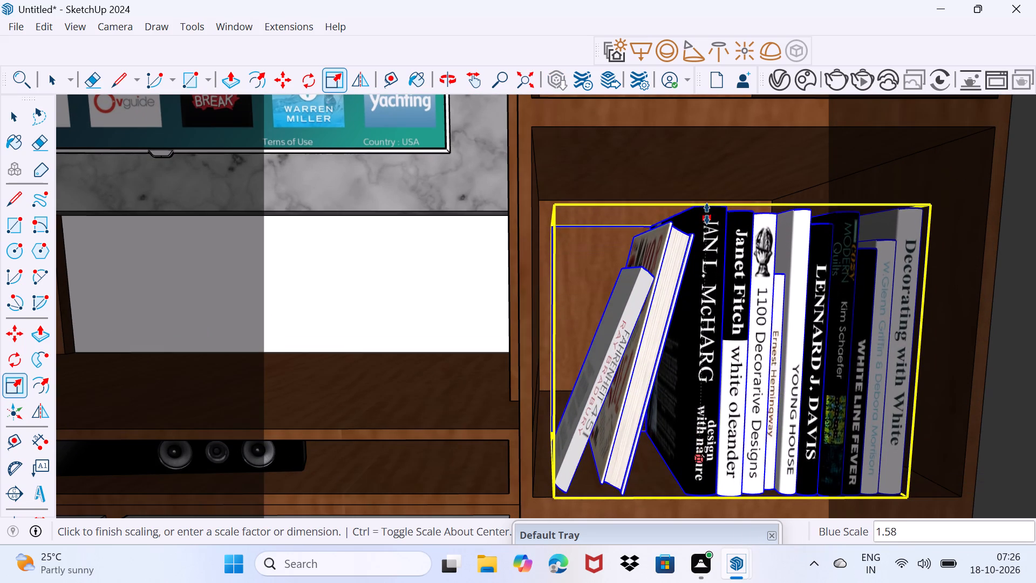
{"action": "left_click_drag", "start_coordinate": [707, 214], "coordinate": [707, 200]}
{"action": "key", "text": "space"}
{"action": "left_click_drag", "start_coordinate": [684, 309], "coordinate": [687, 300]}
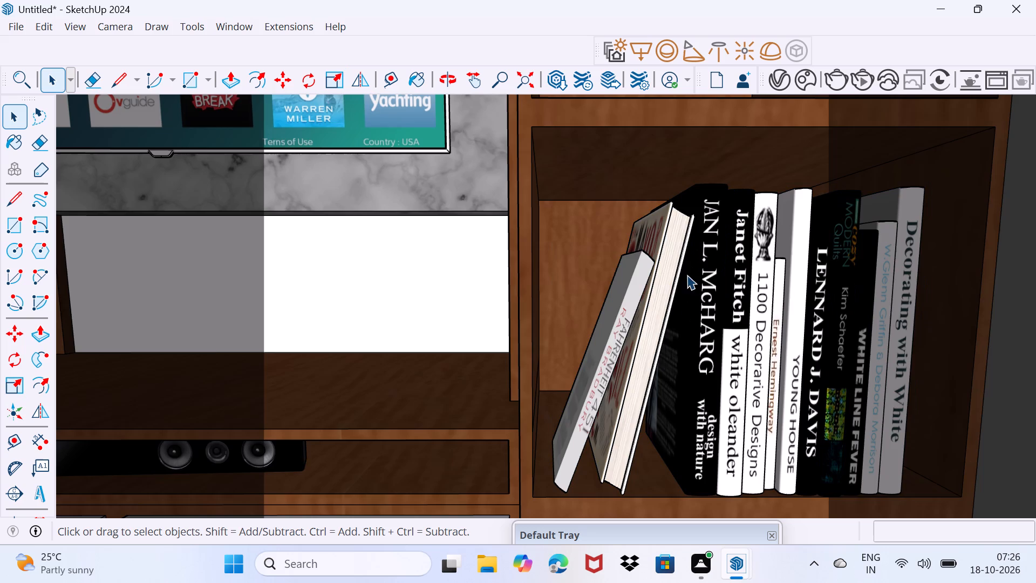
Move the book set slightly along the shelf board toward the TV side of its compartment.
{"action": "scroll", "coordinate": [676, 288], "scroll_direction": "down", "scroll_amount": 10}
{"action": "left_click", "coordinate": [694, 347]}
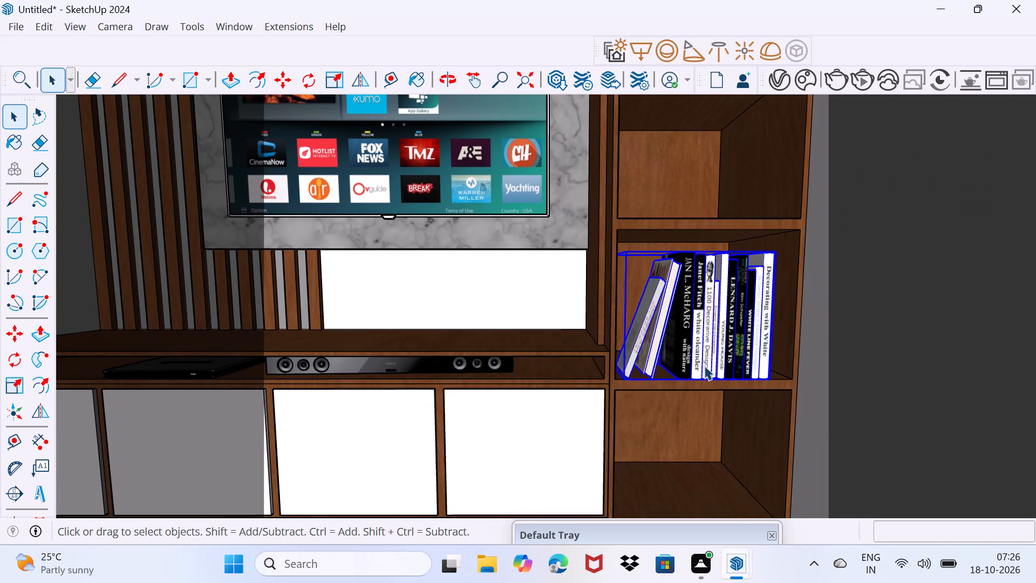
{"action": "scroll", "coordinate": [718, 377], "scroll_direction": "up", "scroll_amount": 3}
{"action": "key", "text": "m"}
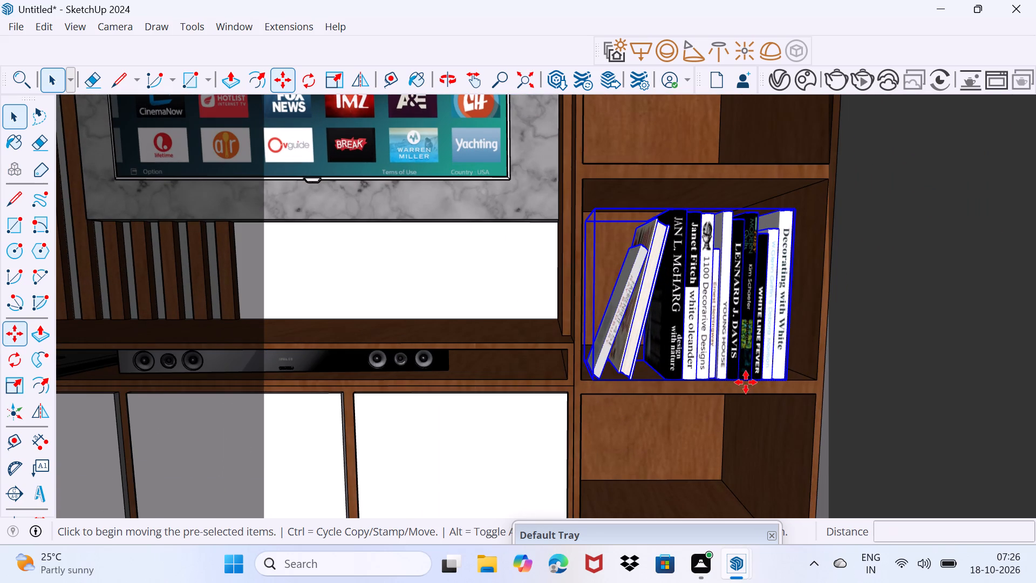
{"action": "left_click", "coordinate": [790, 379]}
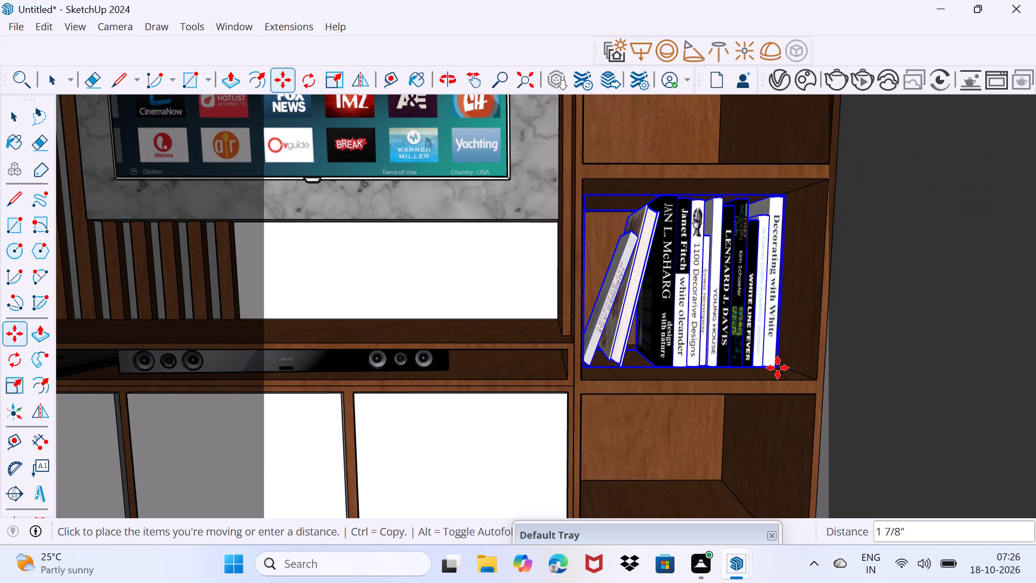
{"action": "left_click", "coordinate": [779, 373]}
{"action": "scroll", "coordinate": [774, 387], "scroll_direction": "up", "scroll_amount": 3}
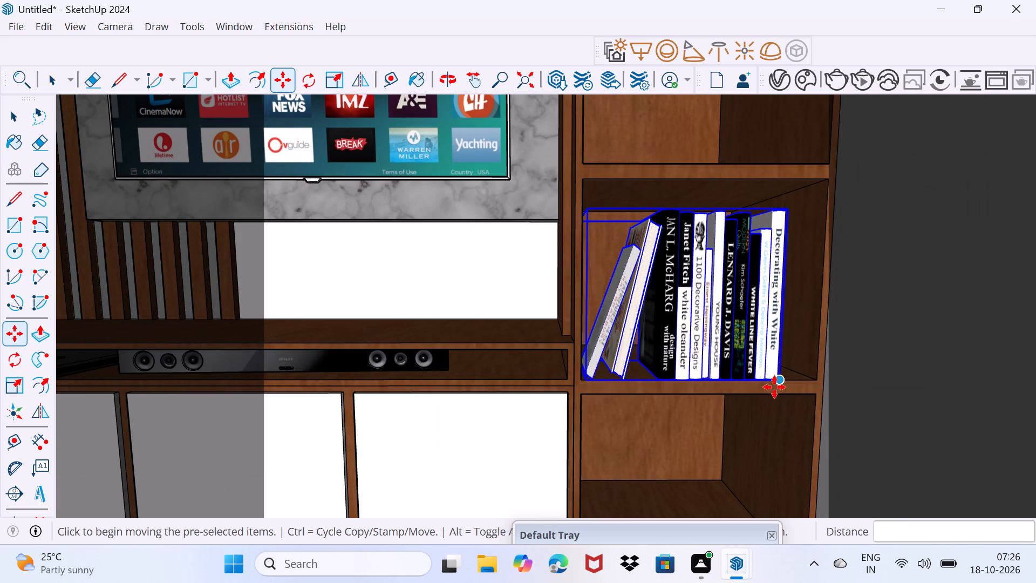
{"action": "scroll", "coordinate": [774, 387], "scroll_direction": "up", "scroll_amount": 5}
{"action": "middle_click_drag", "start_coordinate": [773, 385], "coordinate": [768, 390]}
{"action": "key", "text": "space"}
{"action": "left_click_drag", "start_coordinate": [765, 397], "coordinate": [769, 392]}
{"action": "scroll", "coordinate": [762, 387], "scroll_direction": "down", "scroll_amount": 8}
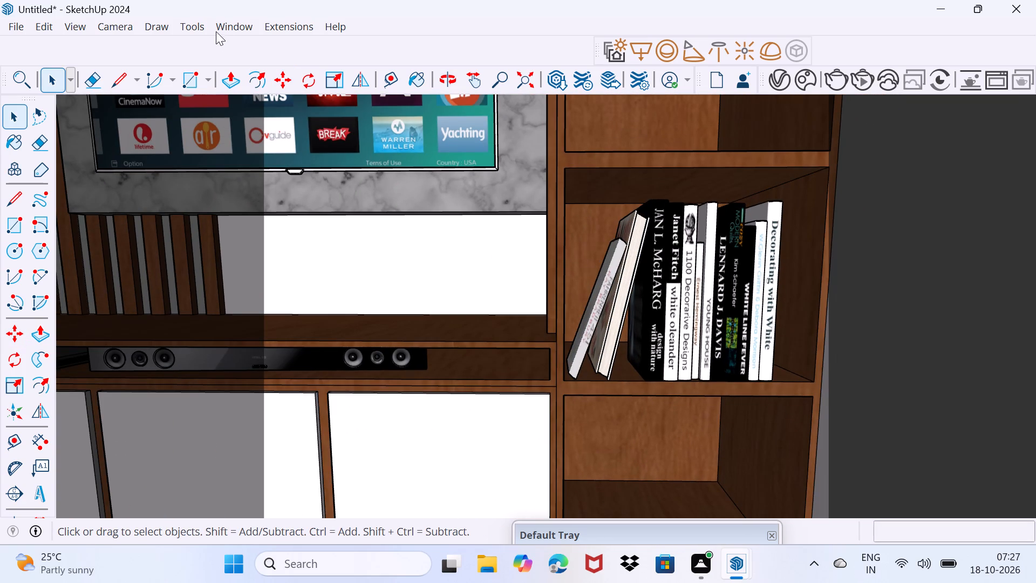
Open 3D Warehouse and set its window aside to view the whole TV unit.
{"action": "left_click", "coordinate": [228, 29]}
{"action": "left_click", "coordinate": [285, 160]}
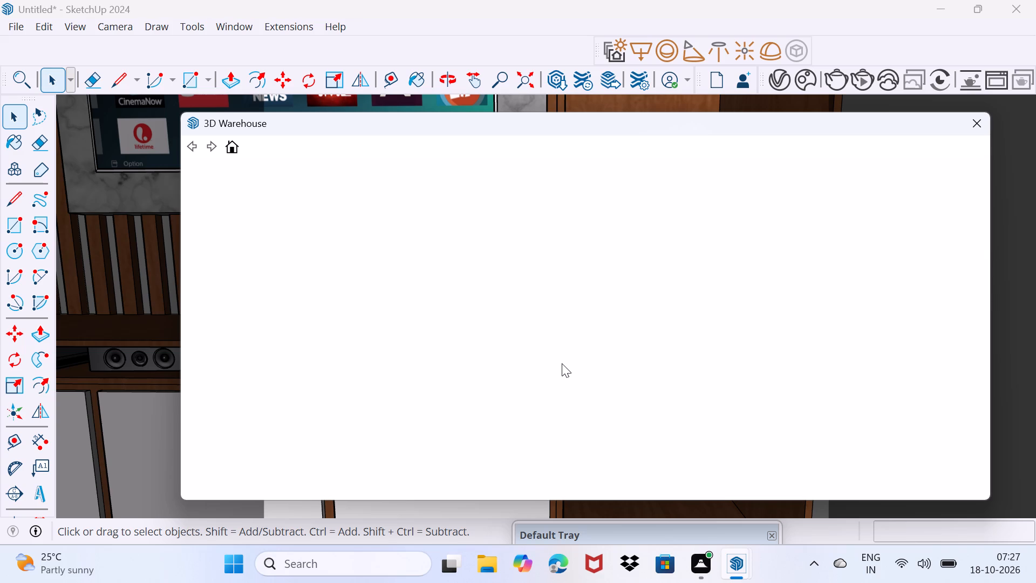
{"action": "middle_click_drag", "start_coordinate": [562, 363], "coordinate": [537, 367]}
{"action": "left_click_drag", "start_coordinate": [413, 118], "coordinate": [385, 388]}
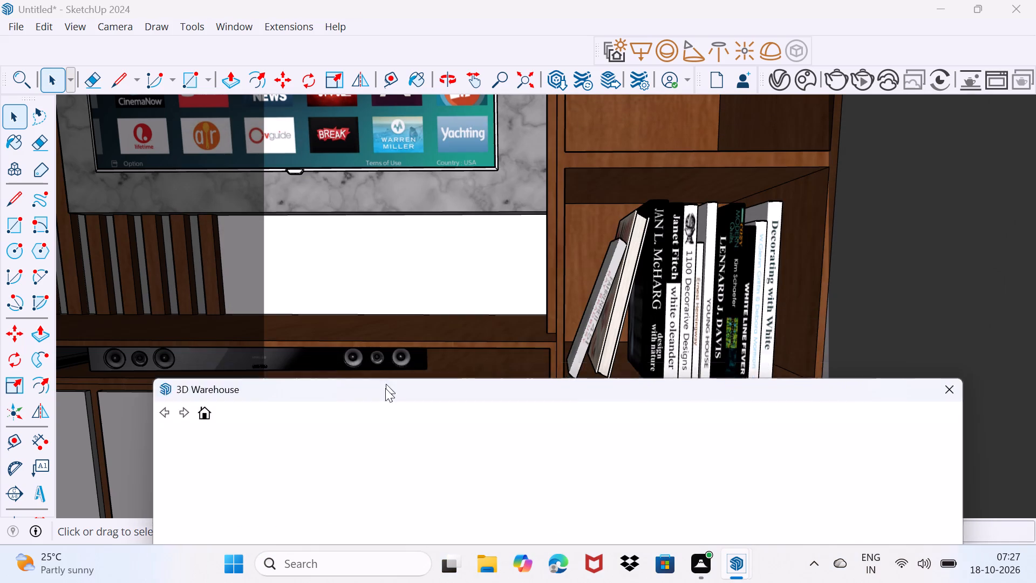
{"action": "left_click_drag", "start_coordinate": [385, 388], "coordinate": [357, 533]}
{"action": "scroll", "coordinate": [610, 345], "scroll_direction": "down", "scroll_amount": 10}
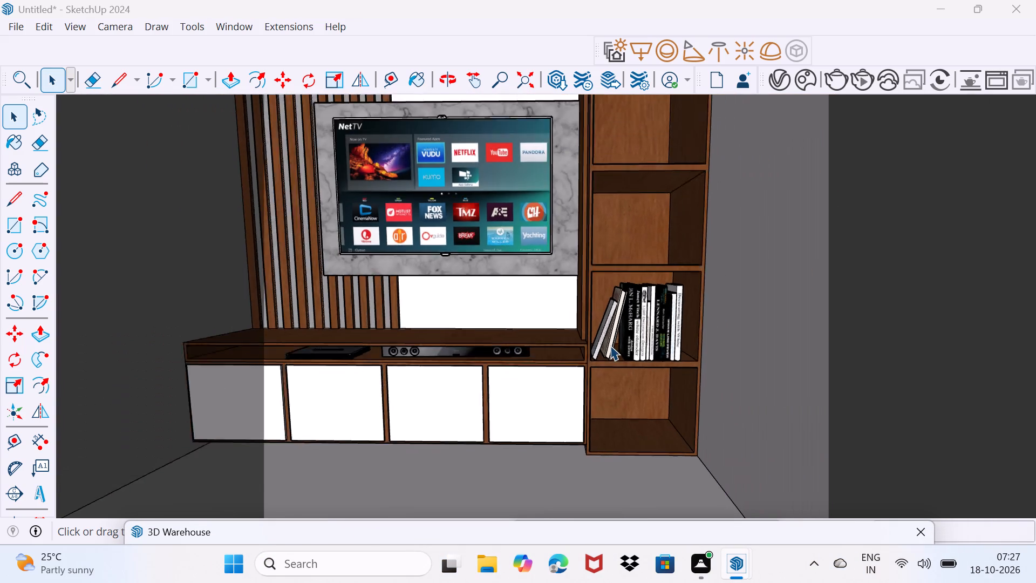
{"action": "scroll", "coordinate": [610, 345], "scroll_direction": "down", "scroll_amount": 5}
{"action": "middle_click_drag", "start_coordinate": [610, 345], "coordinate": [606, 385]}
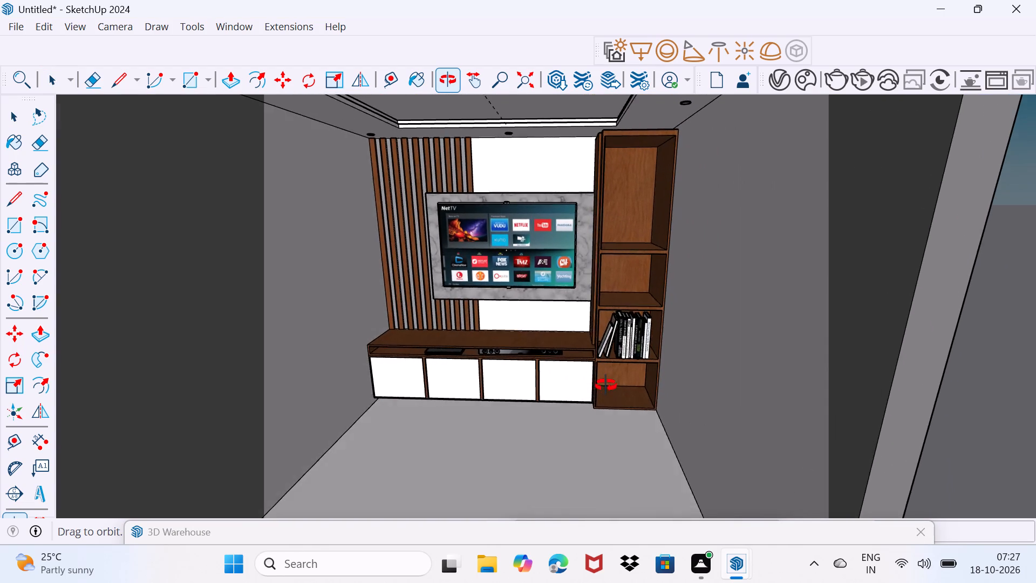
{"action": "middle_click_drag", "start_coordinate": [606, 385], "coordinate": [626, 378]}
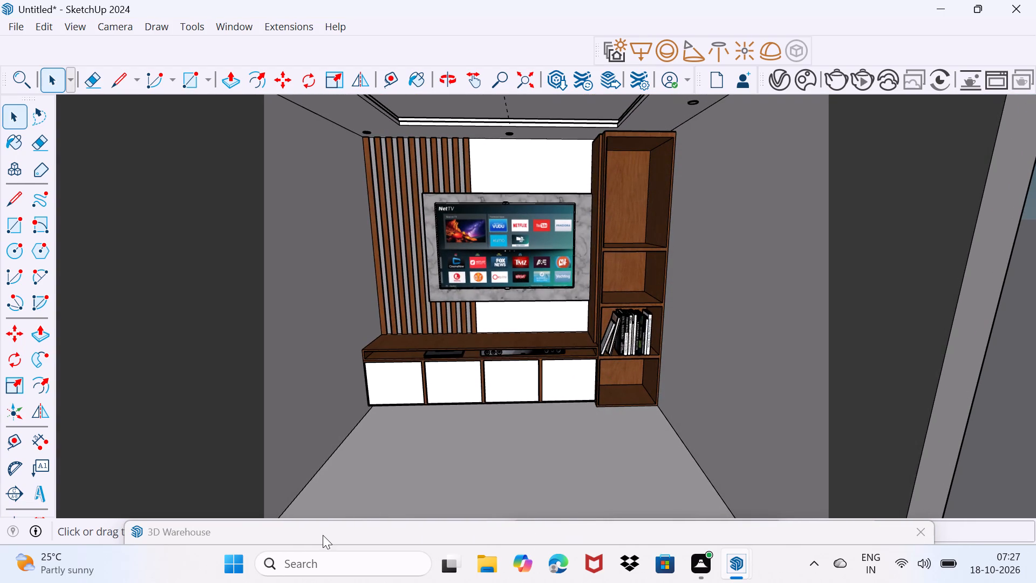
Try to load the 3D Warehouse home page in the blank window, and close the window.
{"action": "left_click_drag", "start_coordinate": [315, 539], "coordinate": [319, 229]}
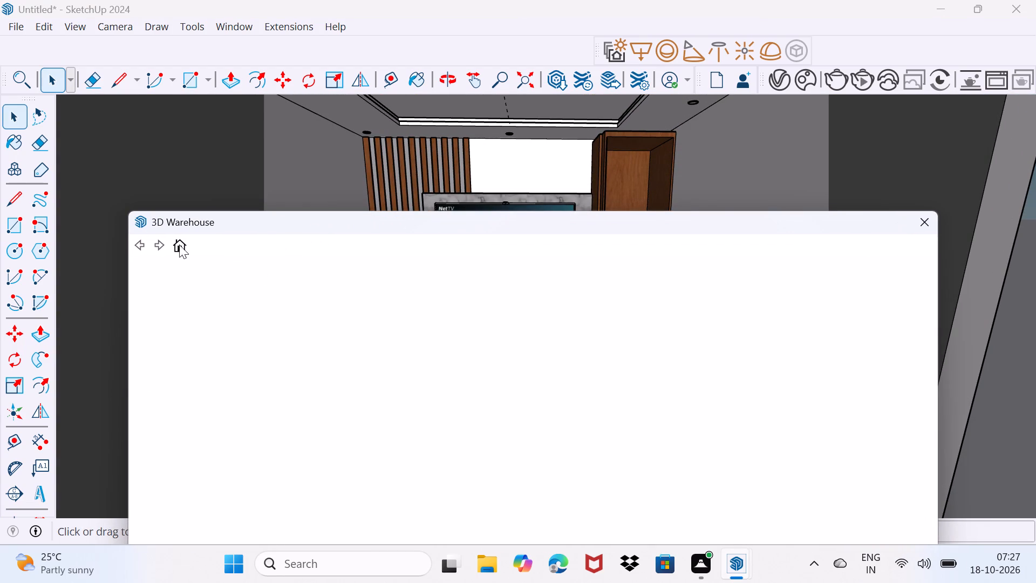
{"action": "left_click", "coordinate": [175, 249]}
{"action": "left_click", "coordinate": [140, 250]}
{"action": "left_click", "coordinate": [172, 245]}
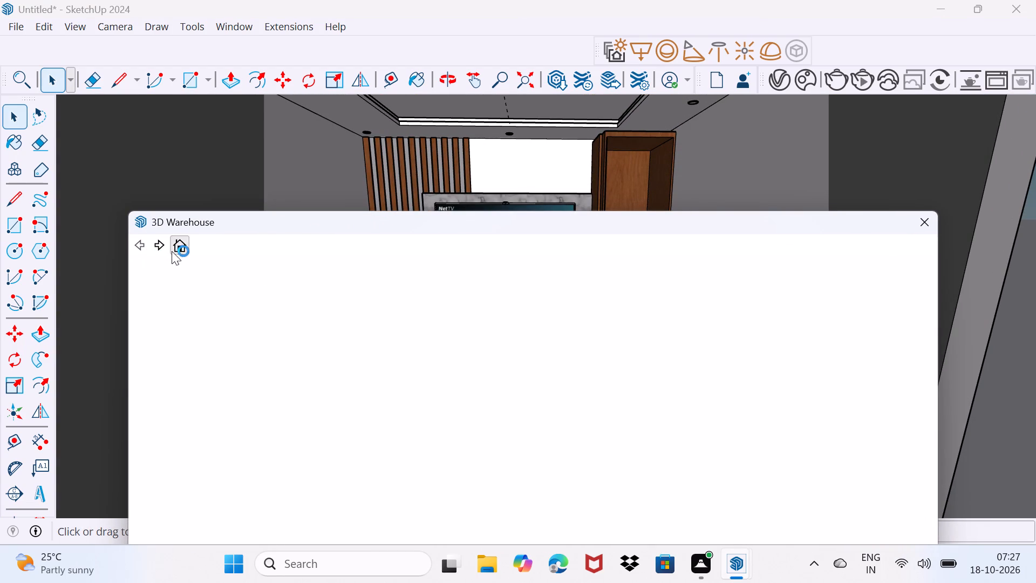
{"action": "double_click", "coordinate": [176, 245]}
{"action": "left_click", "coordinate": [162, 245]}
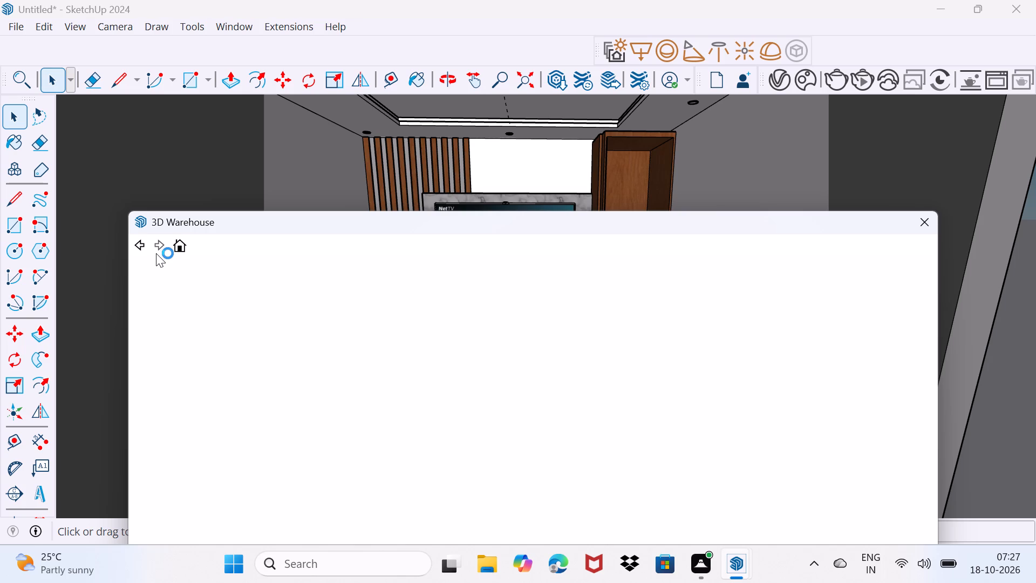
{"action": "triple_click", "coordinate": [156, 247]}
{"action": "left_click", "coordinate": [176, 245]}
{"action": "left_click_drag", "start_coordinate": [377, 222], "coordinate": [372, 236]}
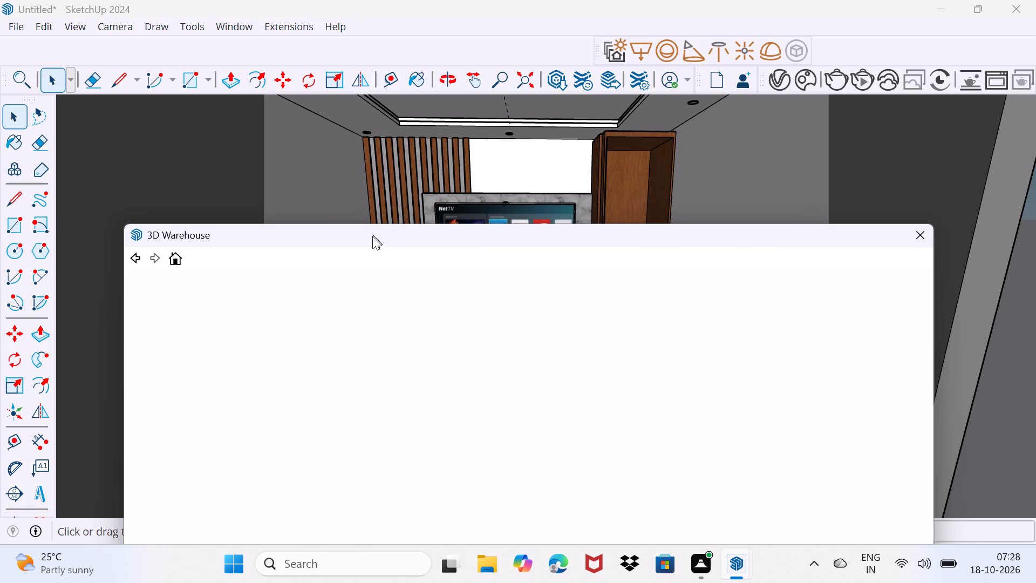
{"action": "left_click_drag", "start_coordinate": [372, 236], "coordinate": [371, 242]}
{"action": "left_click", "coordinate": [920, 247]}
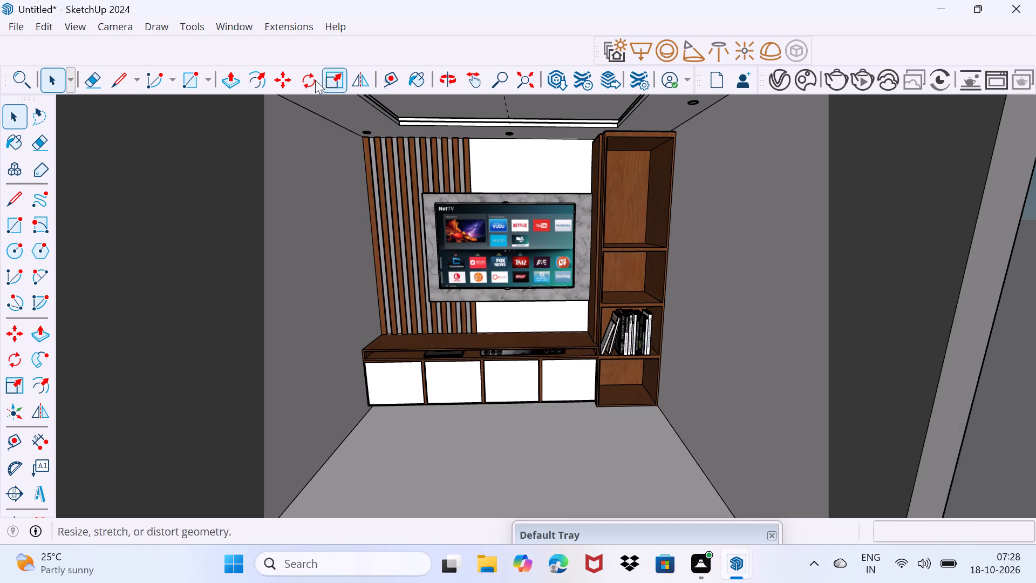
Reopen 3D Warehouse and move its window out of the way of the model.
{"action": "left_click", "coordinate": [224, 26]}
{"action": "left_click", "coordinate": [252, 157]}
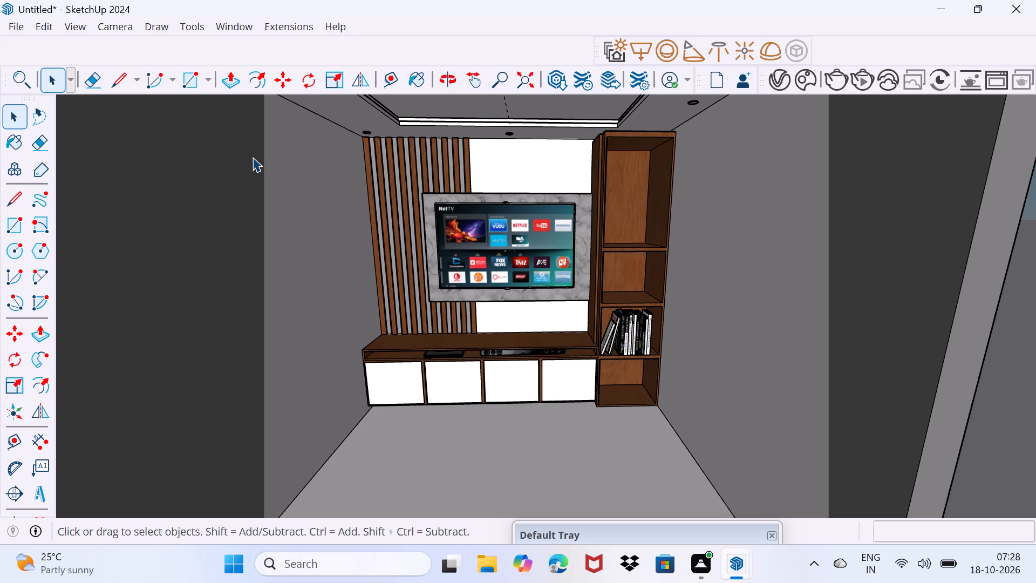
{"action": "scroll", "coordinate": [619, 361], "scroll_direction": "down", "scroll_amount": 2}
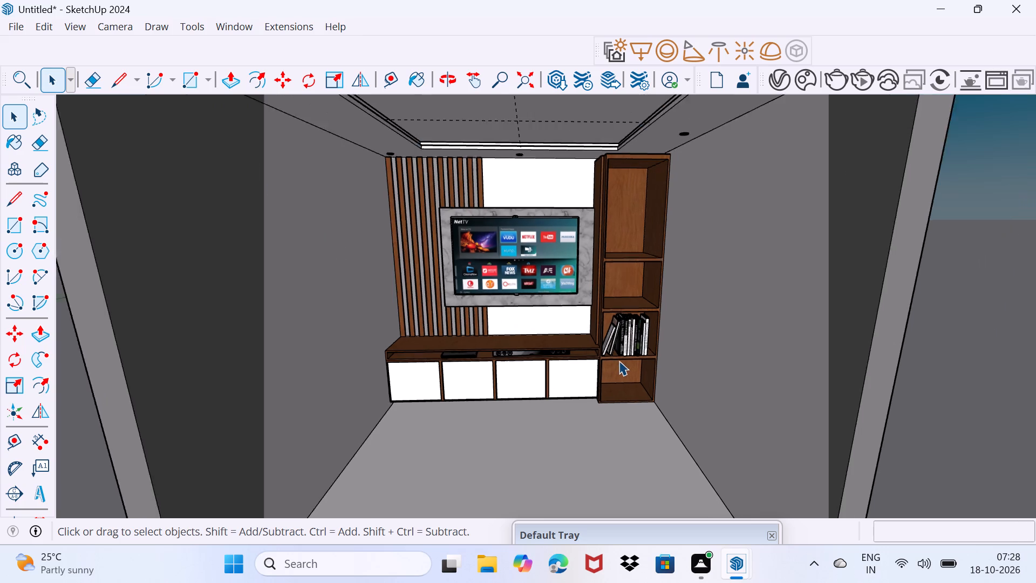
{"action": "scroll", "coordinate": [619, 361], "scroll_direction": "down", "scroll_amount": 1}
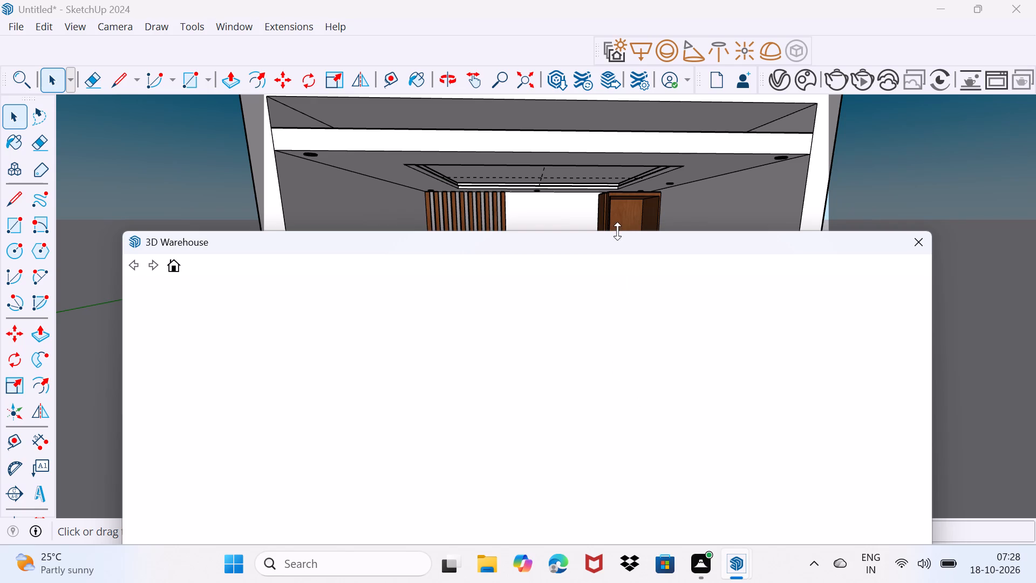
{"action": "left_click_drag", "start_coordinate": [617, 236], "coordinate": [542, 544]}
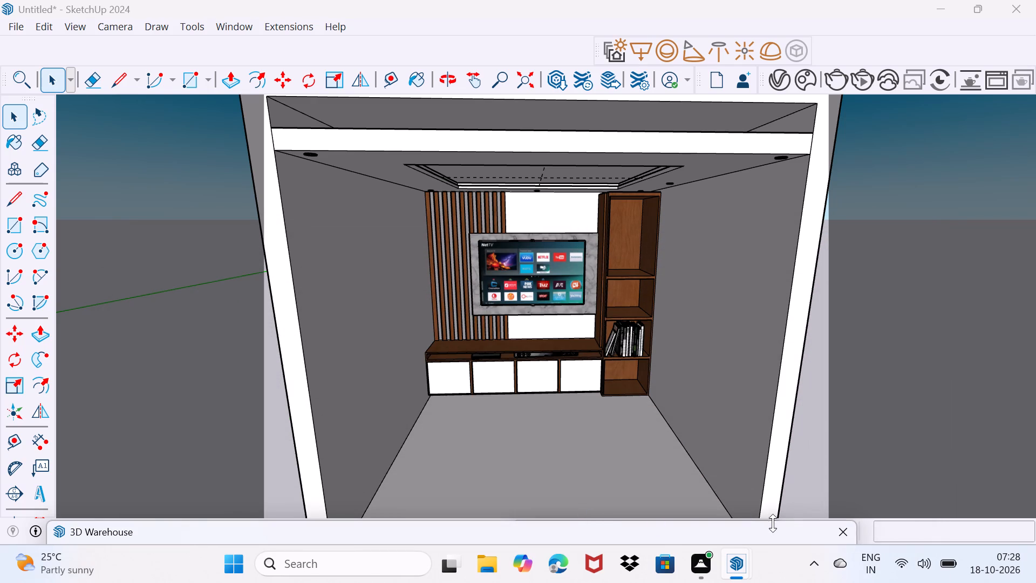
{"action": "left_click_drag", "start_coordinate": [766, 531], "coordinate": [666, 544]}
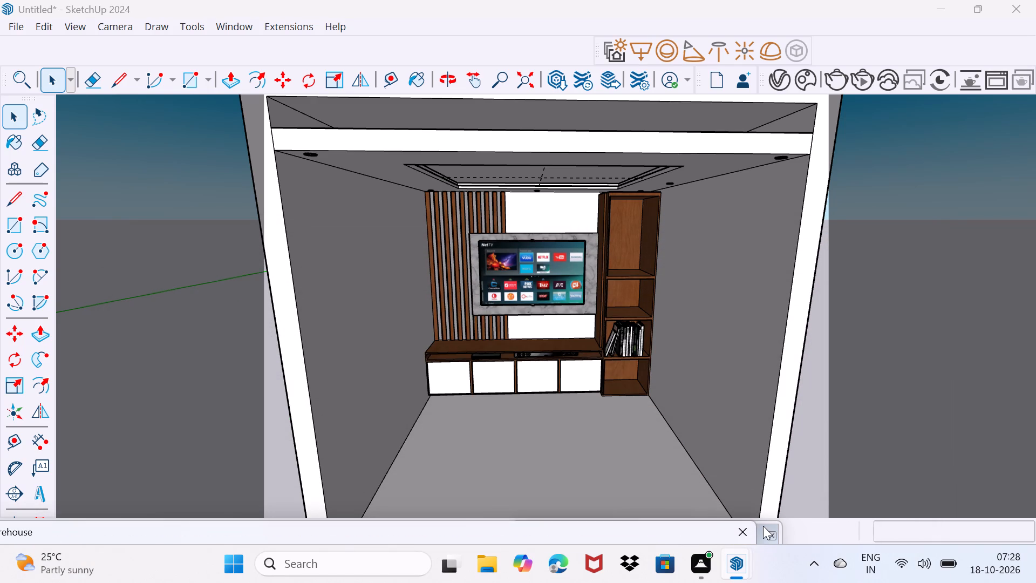
Paint the side wall next to the wood slats and the ceiling border pale yellow from the Colors material library.
{"action": "left_click_drag", "start_coordinate": [763, 526], "coordinate": [887, 250]}
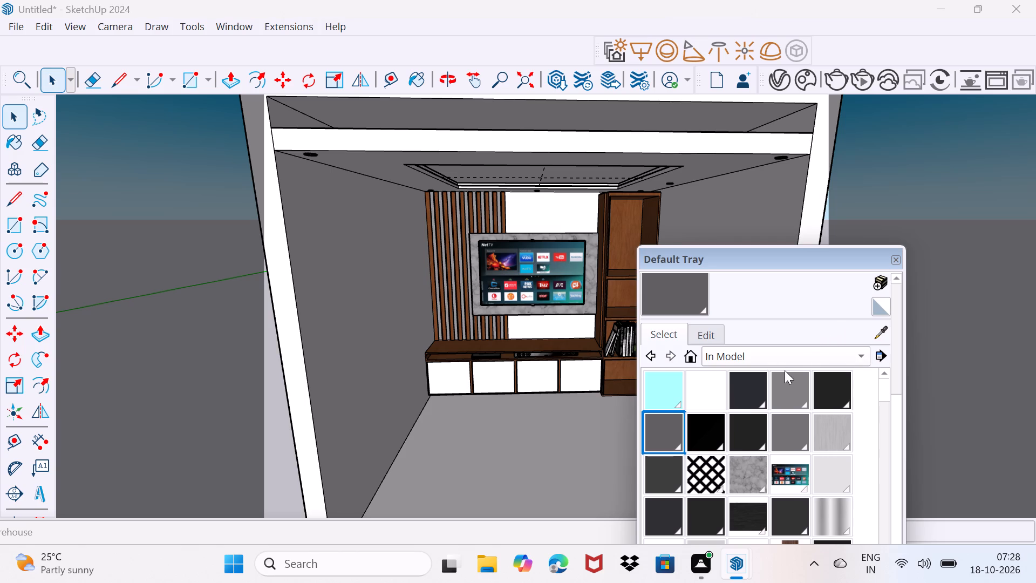
{"action": "left_click", "coordinate": [785, 370]}
{"action": "left_click", "coordinate": [781, 363]}
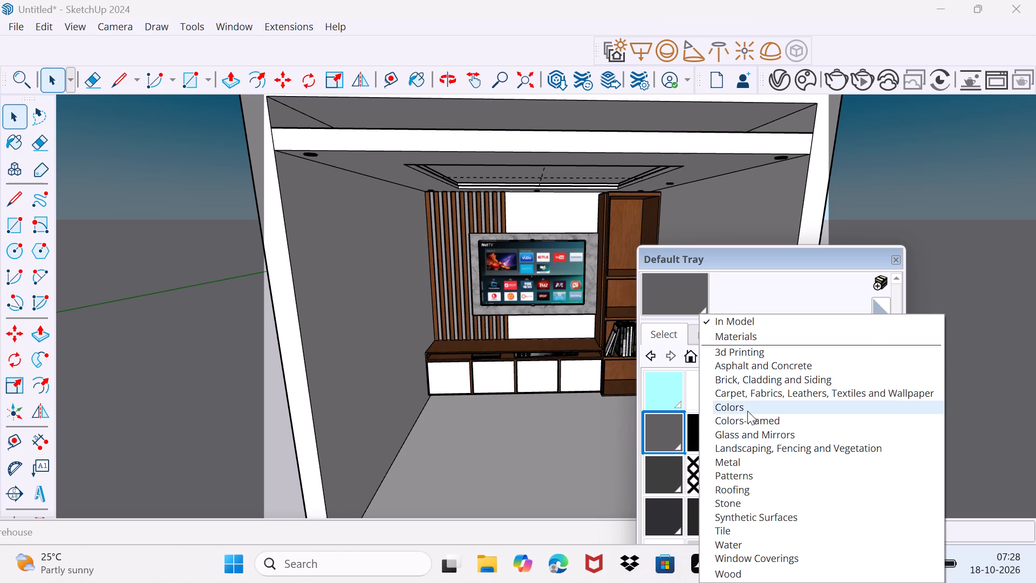
{"action": "left_click", "coordinate": [747, 411]}
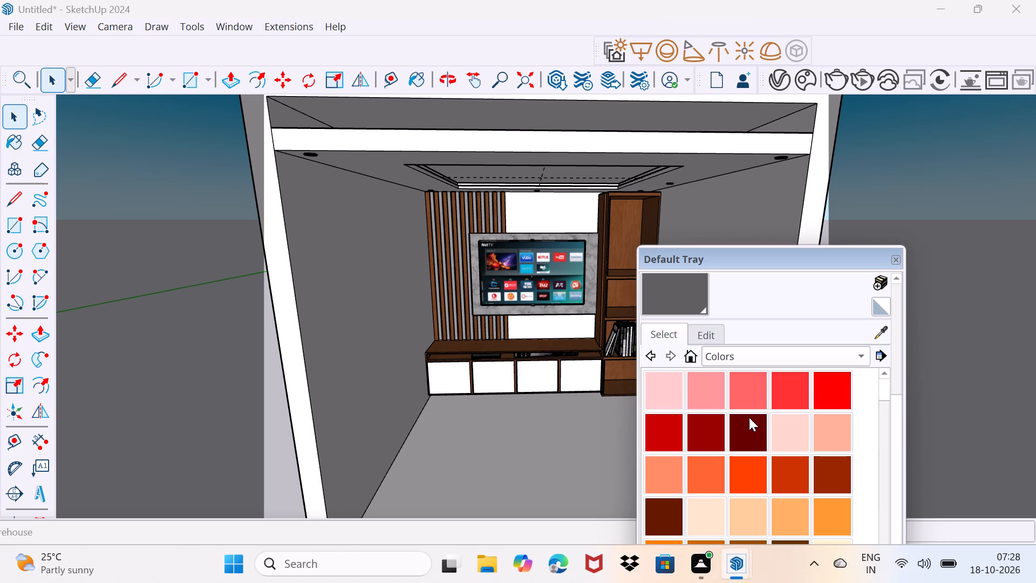
{"action": "scroll", "coordinate": [749, 417], "scroll_direction": "down", "scroll_amount": 6}
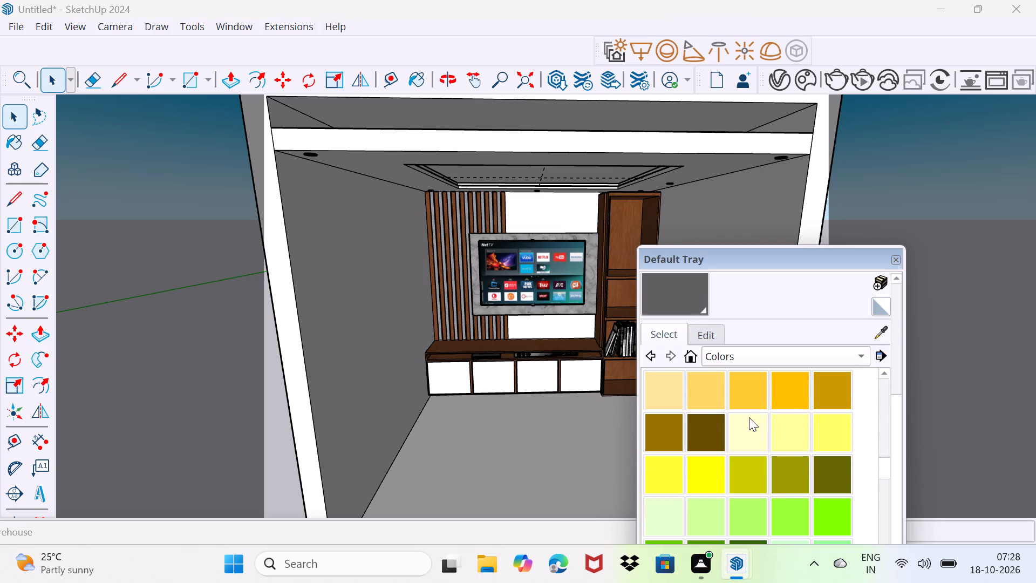
{"action": "scroll", "coordinate": [749, 417], "scroll_direction": "down", "scroll_amount": 5}
{"action": "scroll", "coordinate": [749, 417], "scroll_direction": "up", "scroll_amount": 4}
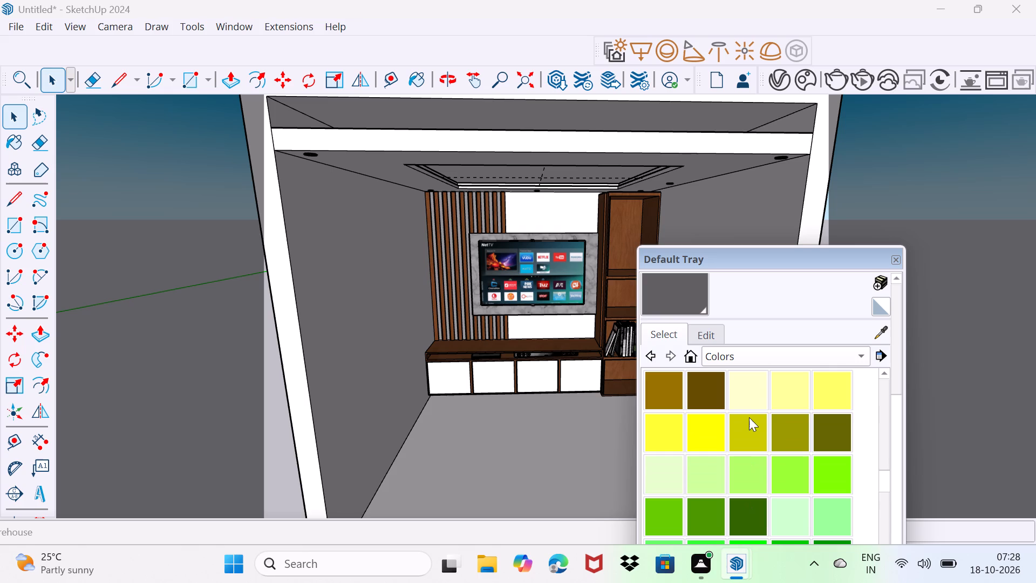
{"action": "left_click", "coordinate": [737, 396]}
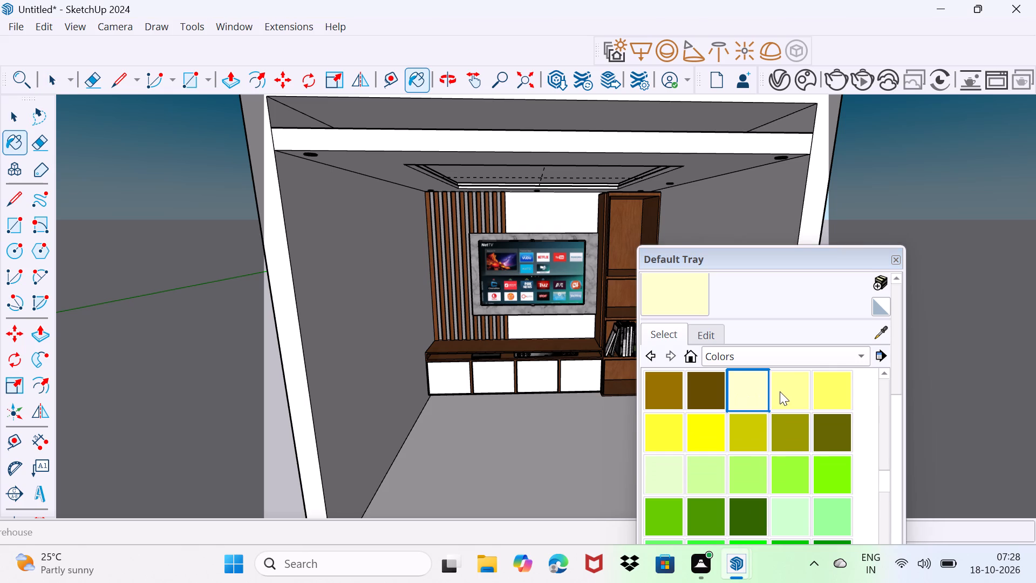
{"action": "left_click", "coordinate": [360, 380]}
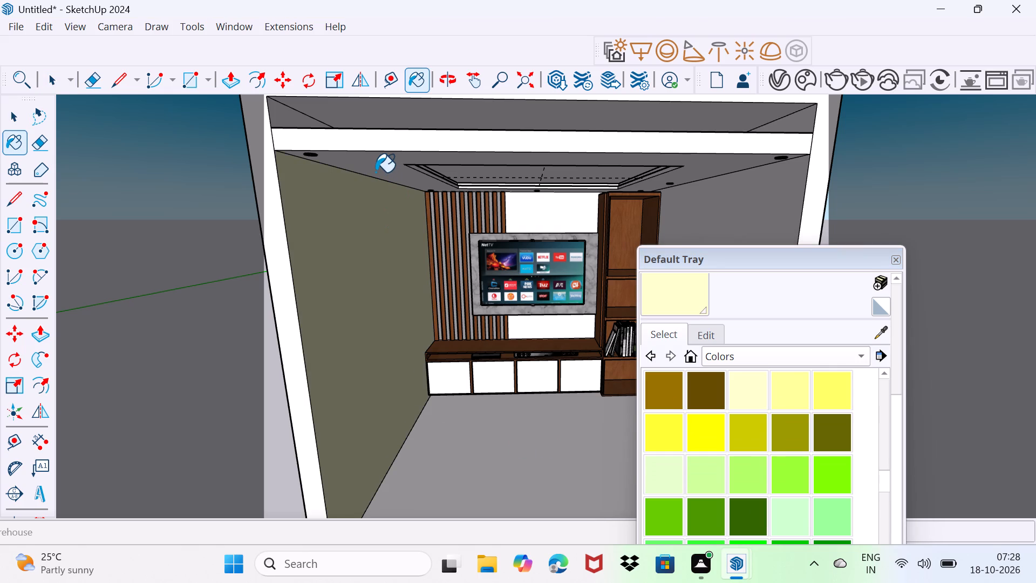
{"action": "left_click", "coordinate": [376, 172]}
Paint the side wall next to the shelf unit and the recessed ceiling panel pale green from the Colors library.
{"action": "middle_click_drag", "start_coordinate": [393, 185], "coordinate": [408, 191]}
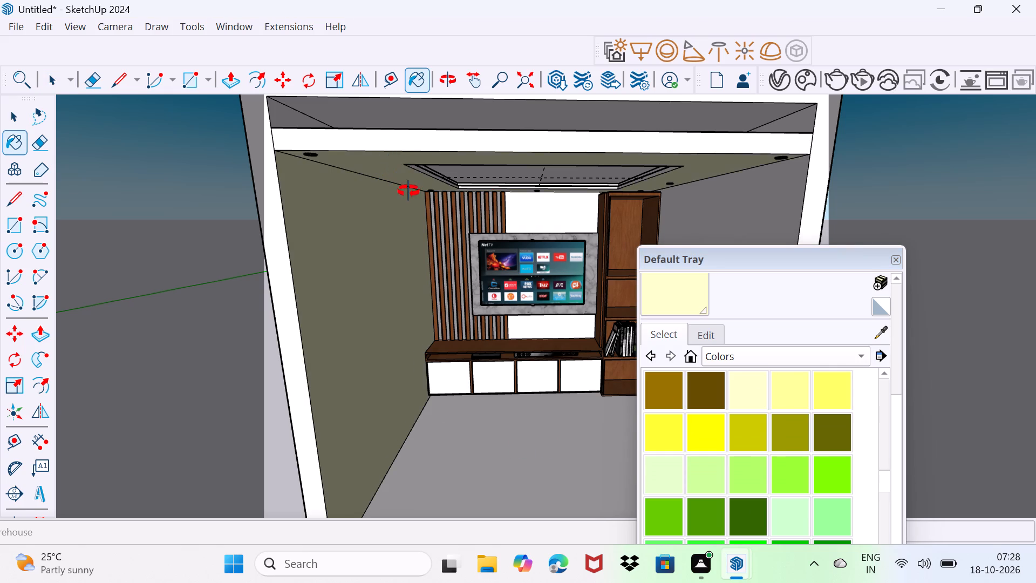
{"action": "middle_click_drag", "start_coordinate": [408, 191], "coordinate": [510, 142]}
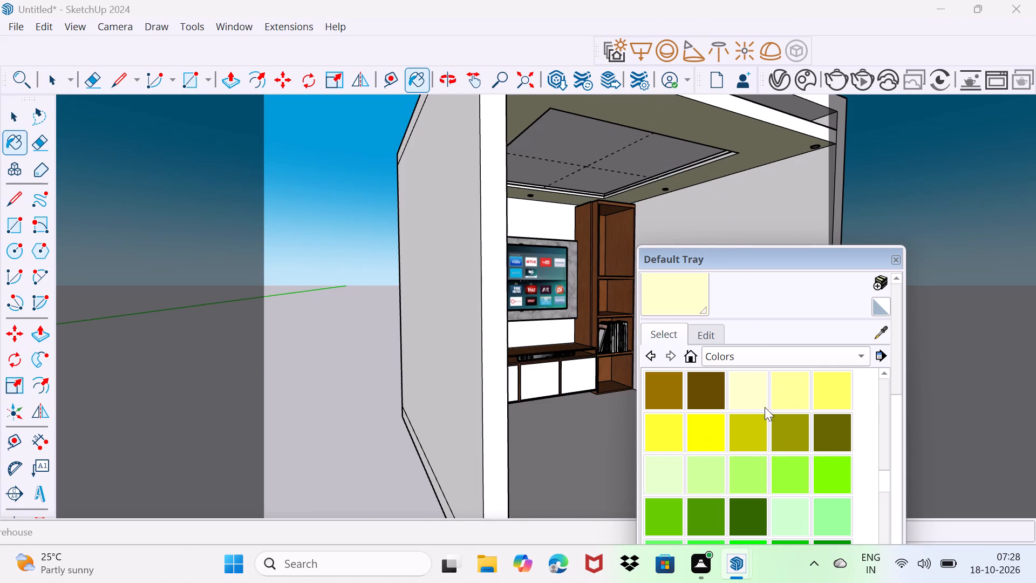
{"action": "left_click", "coordinate": [666, 480]}
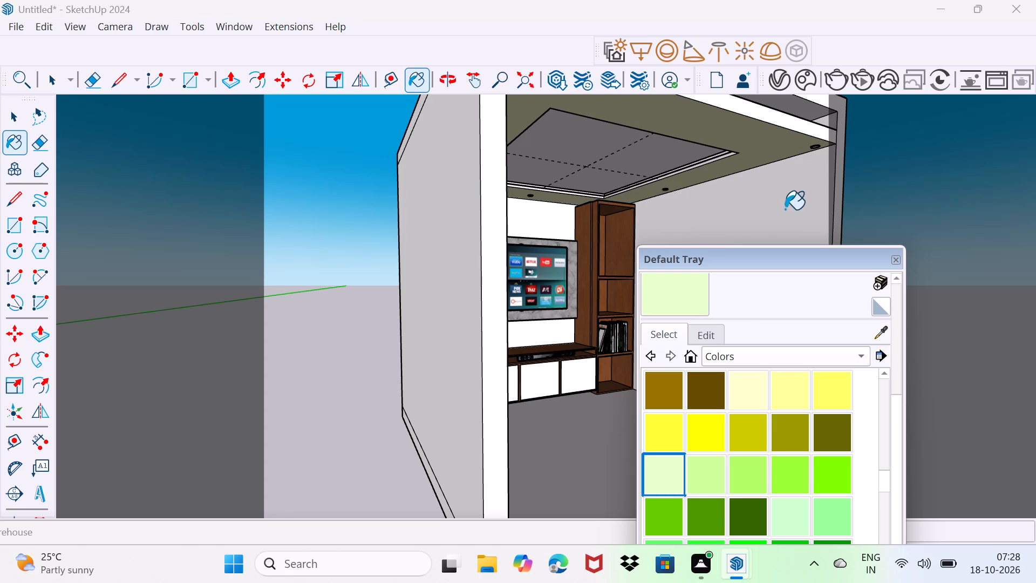
{"action": "left_click", "coordinate": [785, 209]}
{"action": "middle_click_drag", "start_coordinate": [774, 200], "coordinate": [654, 191]}
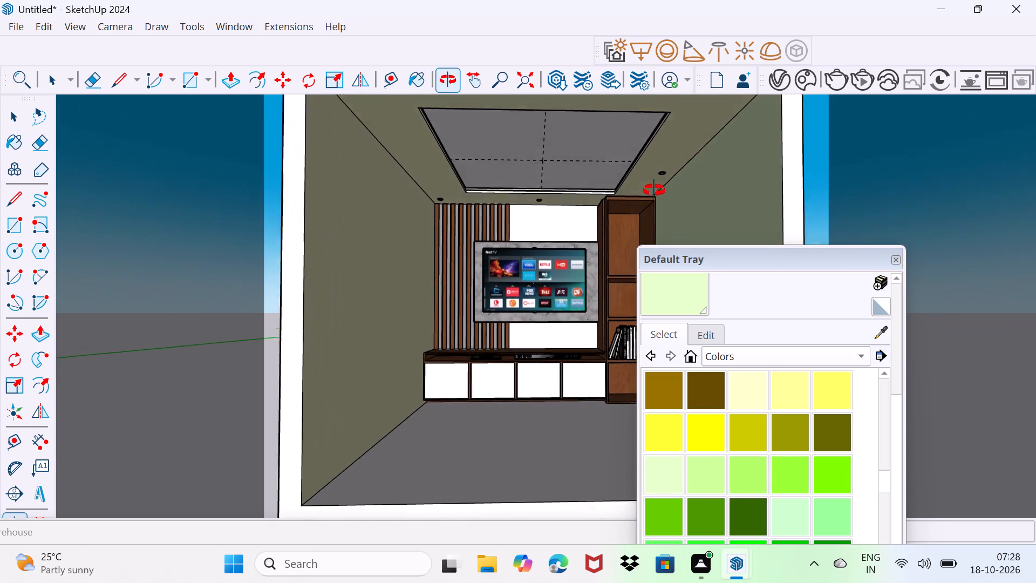
{"action": "middle_click_drag", "start_coordinate": [654, 191], "coordinate": [656, 196]}
{"action": "left_click", "coordinate": [599, 150]}
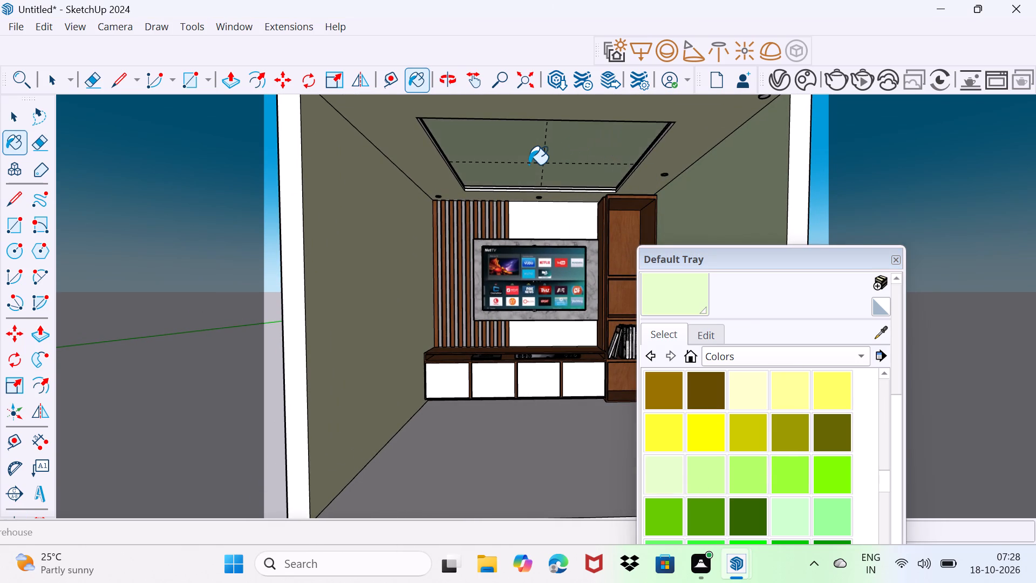
Paint the stepped inner edges around the recessed ceiling panel bright yellow from the Colors library.
{"action": "scroll", "coordinate": [529, 192], "scroll_direction": "up", "scroll_amount": 9}
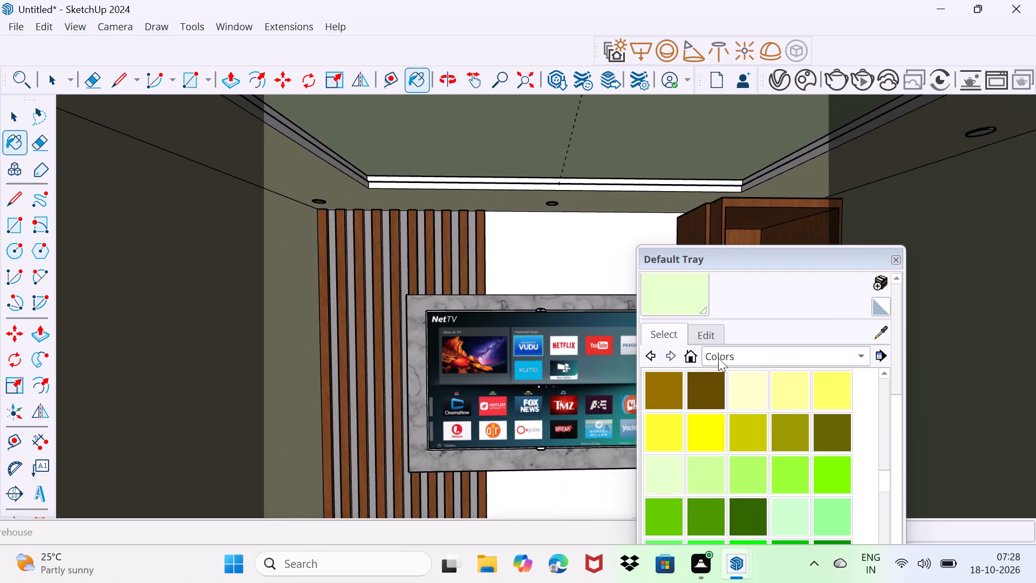
{"action": "left_click", "coordinate": [822, 394]}
{"action": "scroll", "coordinate": [519, 192], "scroll_direction": "up", "scroll_amount": 4}
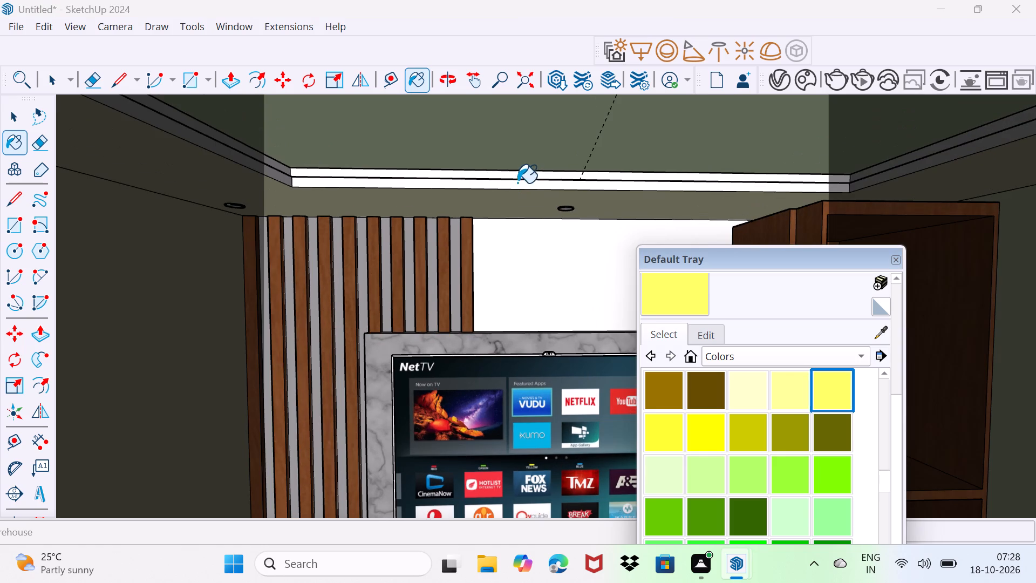
{"action": "left_click", "coordinate": [521, 176]}
{"action": "left_click", "coordinate": [524, 185]}
{"action": "middle_click_drag", "start_coordinate": [548, 189], "coordinate": [681, 206]}
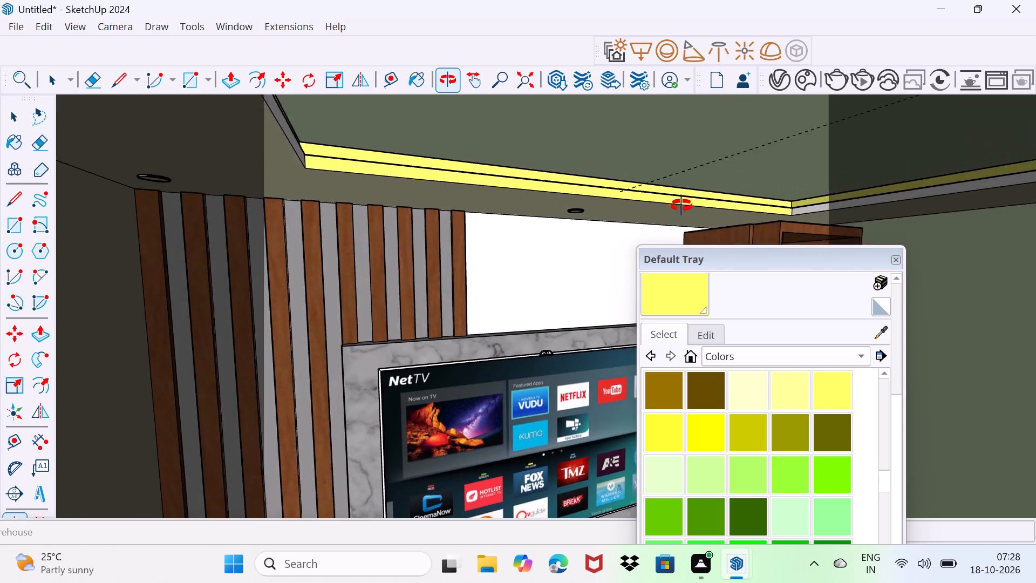
{"action": "middle_click_drag", "start_coordinate": [681, 206], "coordinate": [721, 211]}
{"action": "left_click", "coordinate": [769, 216]}
{"action": "middle_click_drag", "start_coordinate": [751, 211], "coordinate": [600, 194]}
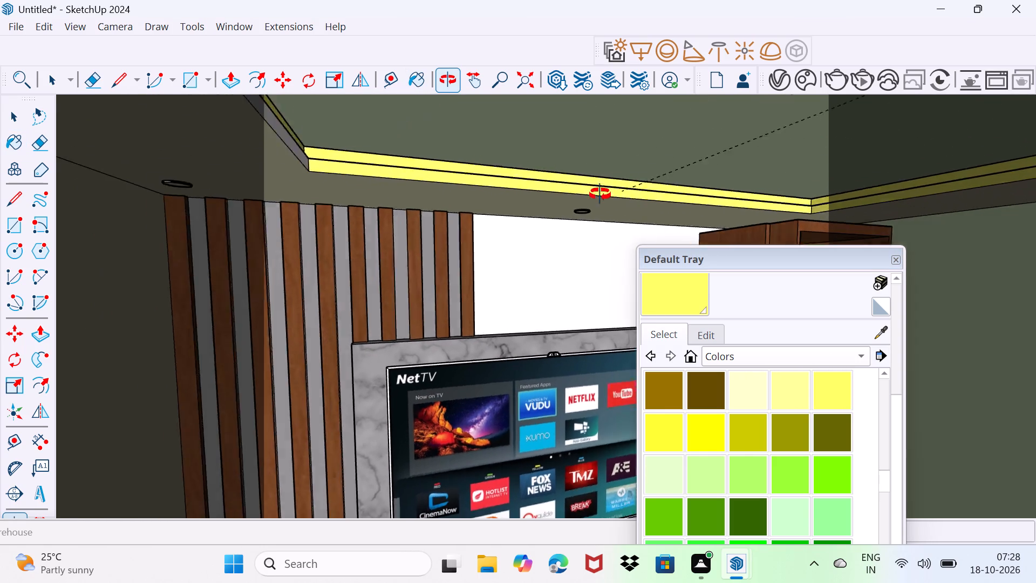
{"action": "middle_click_drag", "start_coordinate": [600, 194], "coordinate": [429, 203]}
{"action": "left_click", "coordinate": [321, 205]}
{"action": "scroll", "coordinate": [319, 215], "scroll_direction": "down", "scroll_amount": 3}
{"action": "middle_click_drag", "start_coordinate": [327, 232], "coordinate": [452, 273]}
Move the Default Tray clear of the model and frame the room again from its open front.
{"action": "left_click_drag", "start_coordinate": [718, 247], "coordinate": [701, 440]}
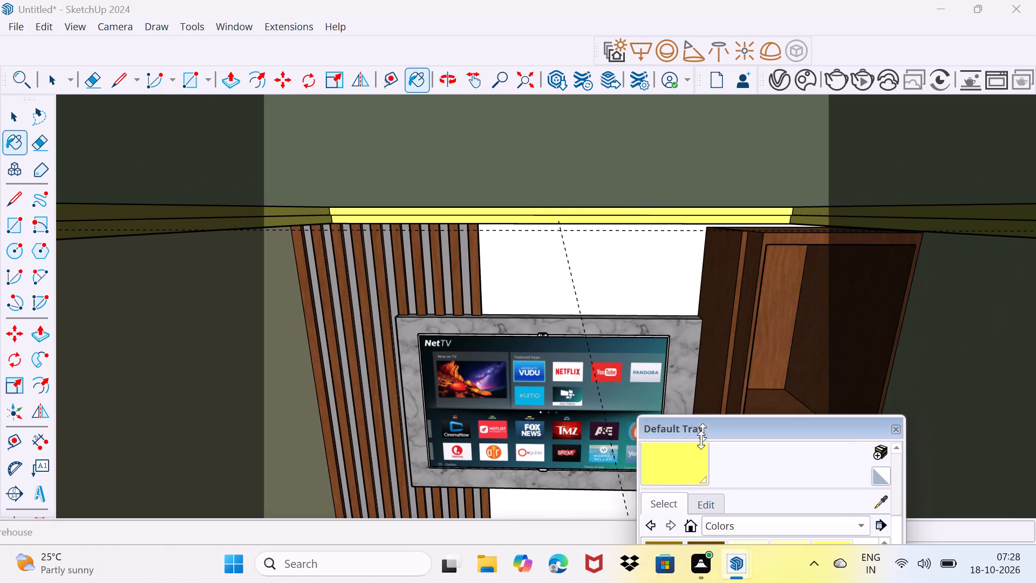
{"action": "left_click_drag", "start_coordinate": [701, 440], "coordinate": [680, 507]}
{"action": "scroll", "coordinate": [605, 364], "scroll_direction": "down", "scroll_amount": 4}
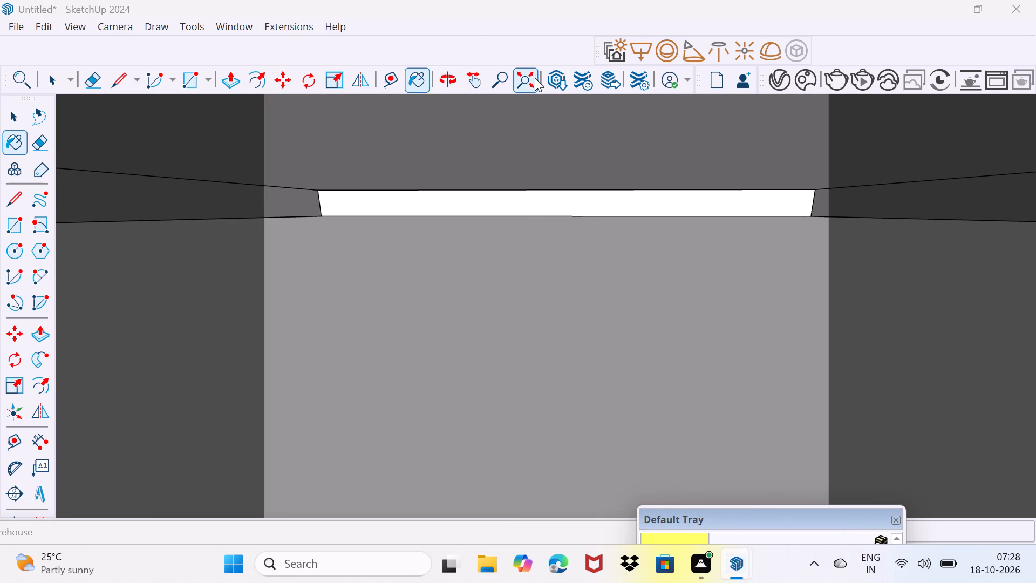
{"action": "left_click", "coordinate": [535, 78]}
{"action": "middle_click_drag", "start_coordinate": [656, 255], "coordinate": [653, 254]}
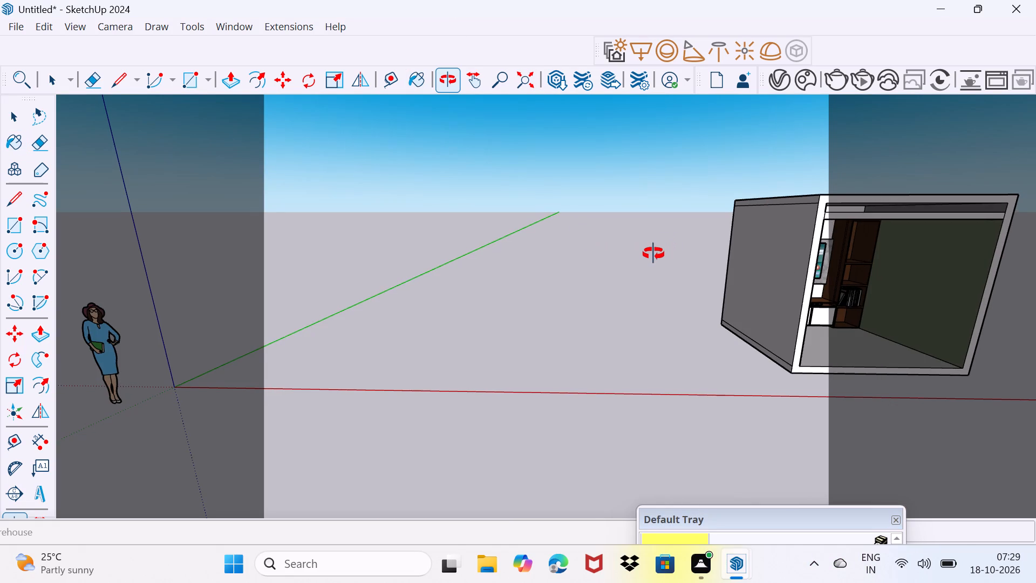
{"action": "middle_click_drag", "start_coordinate": [653, 254], "coordinate": [400, 232]}
{"action": "scroll", "coordinate": [466, 290], "scroll_direction": "up", "scroll_amount": 3}
{"action": "middle_click_drag", "start_coordinate": [469, 279], "coordinate": [493, 265]}
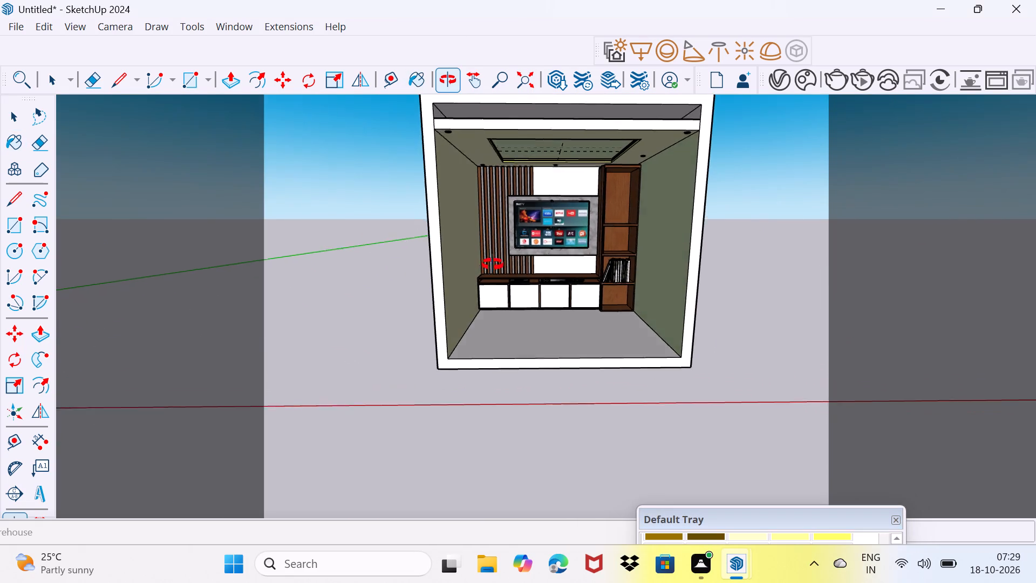
{"action": "middle_click_drag", "start_coordinate": [493, 265], "coordinate": [497, 258]}
{"action": "scroll", "coordinate": [526, 287], "scroll_direction": "up", "scroll_amount": 2}
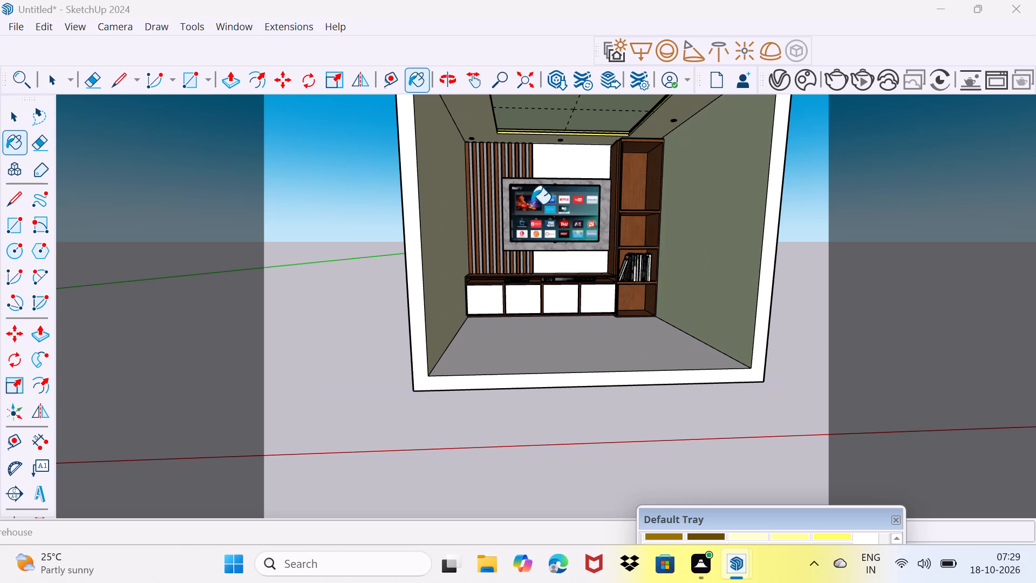
Import the potted plant model Untitled (1) from the Downloads folder.
{"action": "left_click", "coordinate": [13, 28]}
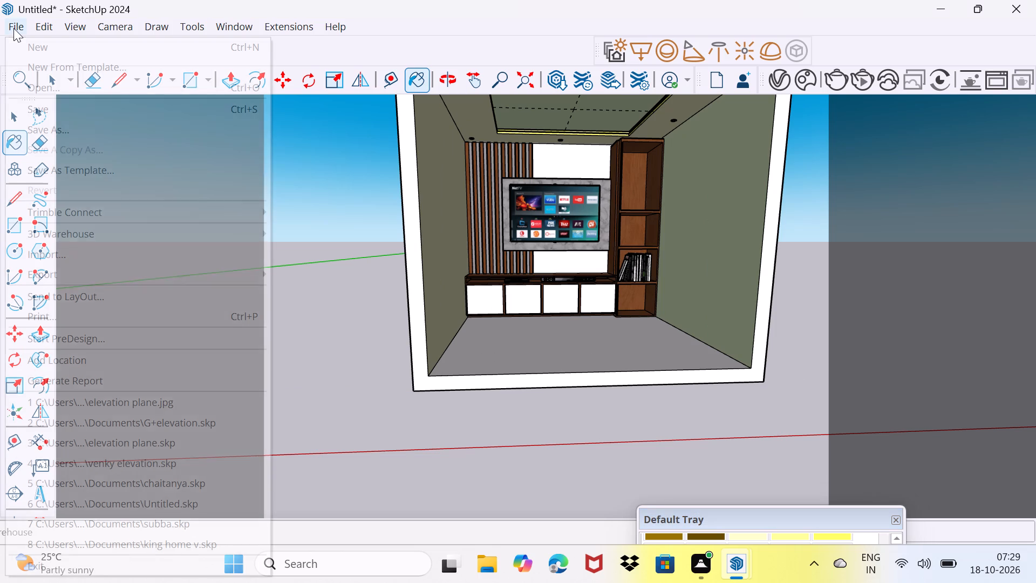
{"action": "left_click", "coordinate": [58, 250]}
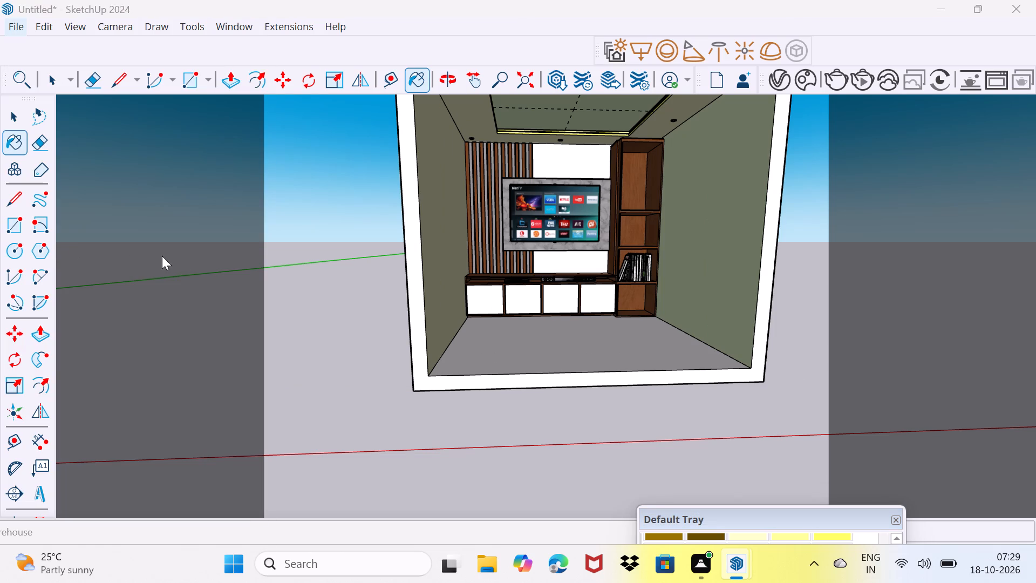
{"action": "scroll", "coordinate": [227, 277], "scroll_direction": "down", "scroll_amount": 3}
{"action": "scroll", "coordinate": [292, 261], "scroll_direction": "down", "scroll_amount": 3}
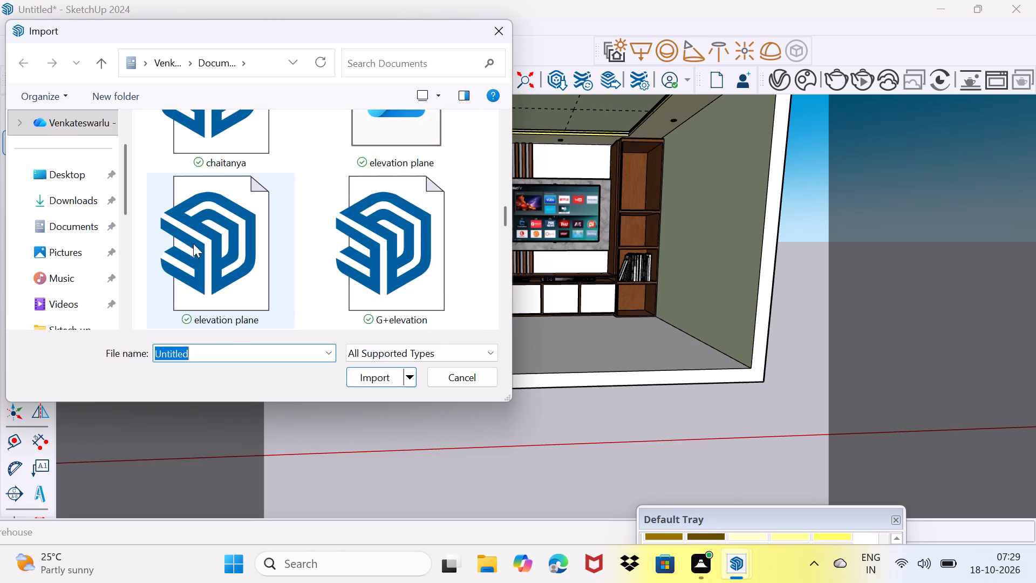
{"action": "left_click", "coordinate": [65, 196]}
{"action": "scroll", "coordinate": [290, 221], "scroll_direction": "down", "scroll_amount": 7}
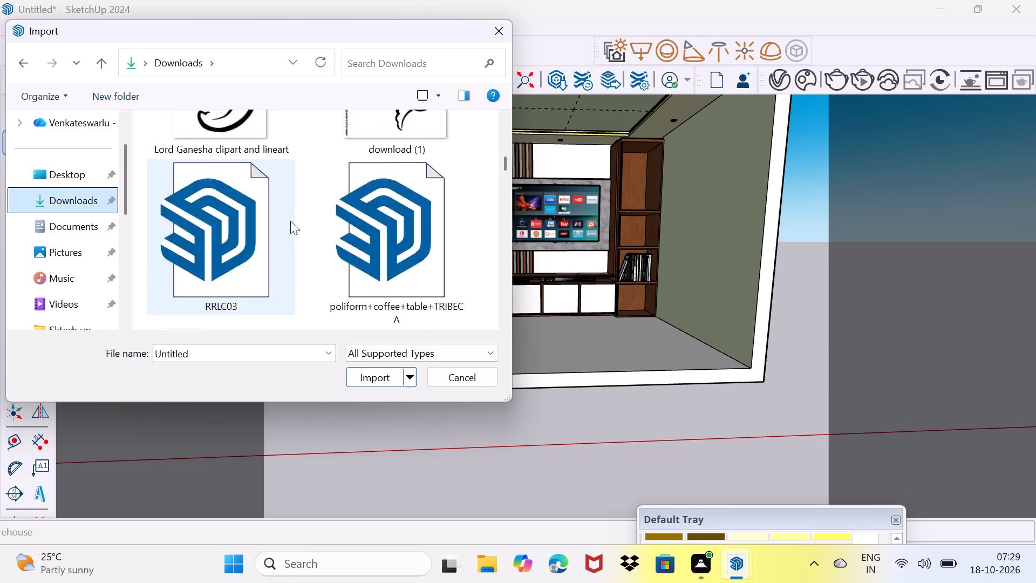
{"action": "scroll", "coordinate": [290, 221], "scroll_direction": "down", "scroll_amount": 4}
{"action": "scroll", "coordinate": [290, 221], "scroll_direction": "up", "scroll_amount": 2}
{"action": "scroll", "coordinate": [290, 221], "scroll_direction": "down", "scroll_amount": 3}
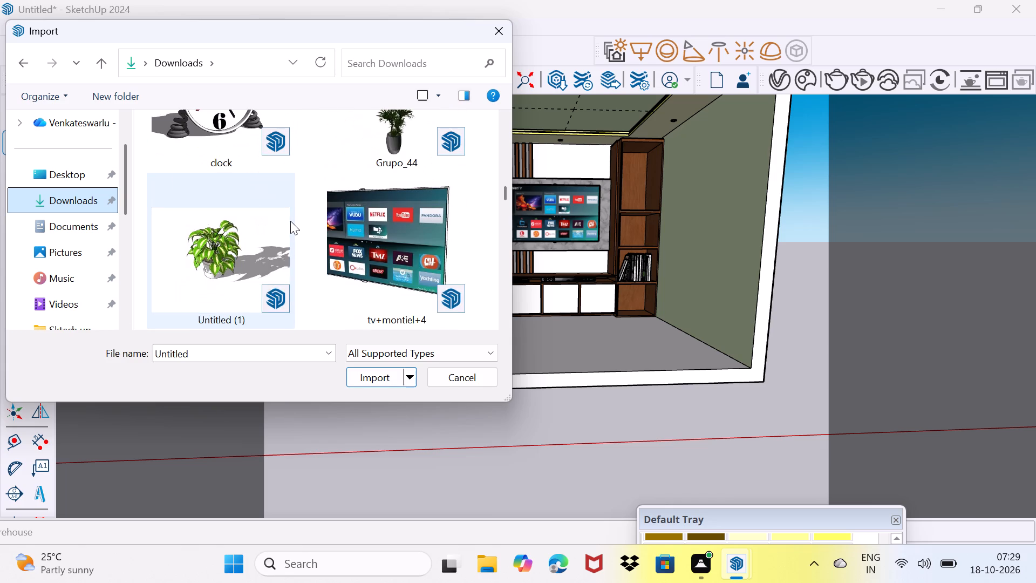
{"action": "scroll", "coordinate": [290, 221], "scroll_direction": "up", "scroll_amount": 1}
{"action": "scroll", "coordinate": [290, 221], "scroll_direction": "down", "scroll_amount": 2}
{"action": "scroll", "coordinate": [290, 221], "scroll_direction": "up", "scroll_amount": 2}
{"action": "scroll", "coordinate": [290, 221], "scroll_direction": "down", "scroll_amount": 3}
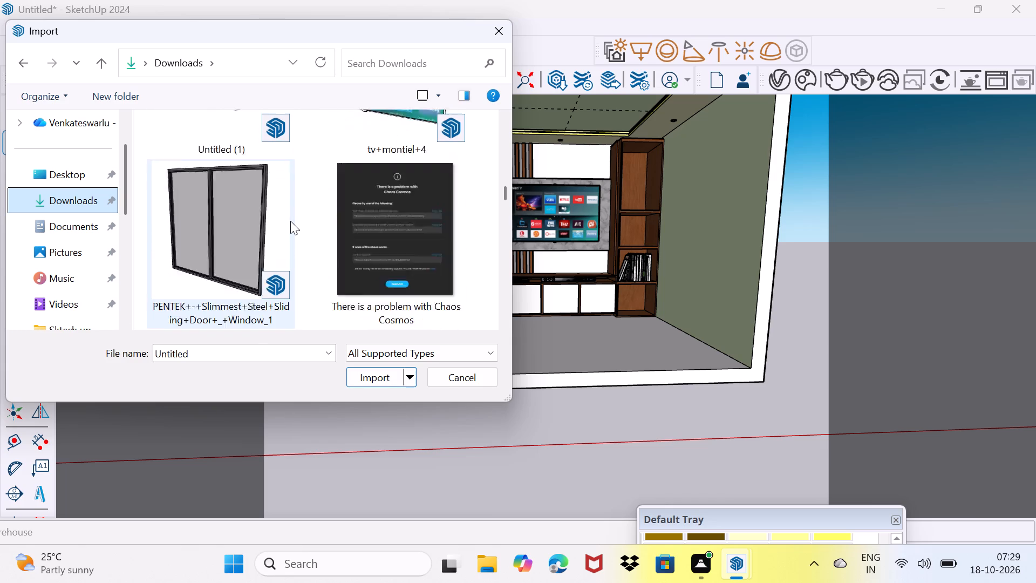
{"action": "scroll", "coordinate": [290, 221], "scroll_direction": "down", "scroll_amount": 3}
{"action": "scroll", "coordinate": [290, 221], "scroll_direction": "up", "scroll_amount": 5}
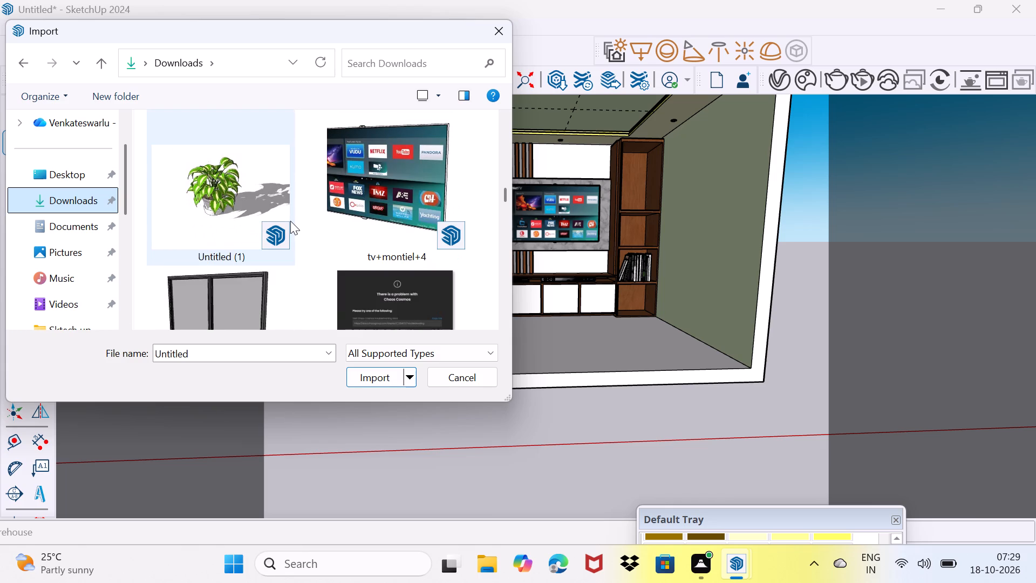
{"action": "scroll", "coordinate": [290, 221], "scroll_direction": "up", "scroll_amount": 1}
{"action": "scroll", "coordinate": [222, 205], "scroll_direction": "down", "scroll_amount": 1}
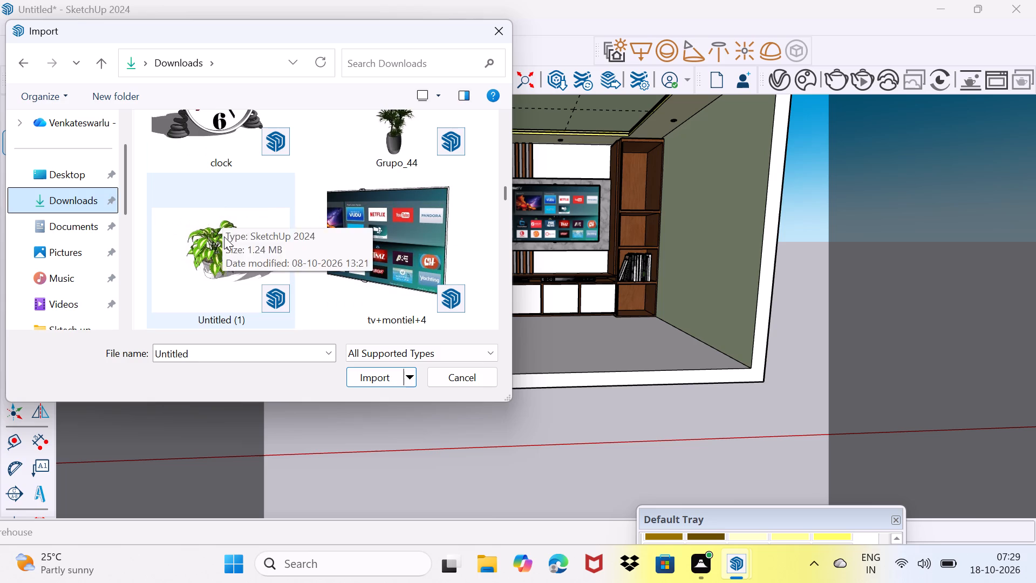
{"action": "left_click", "coordinate": [224, 236]}
{"action": "left_click", "coordinate": [379, 375]}
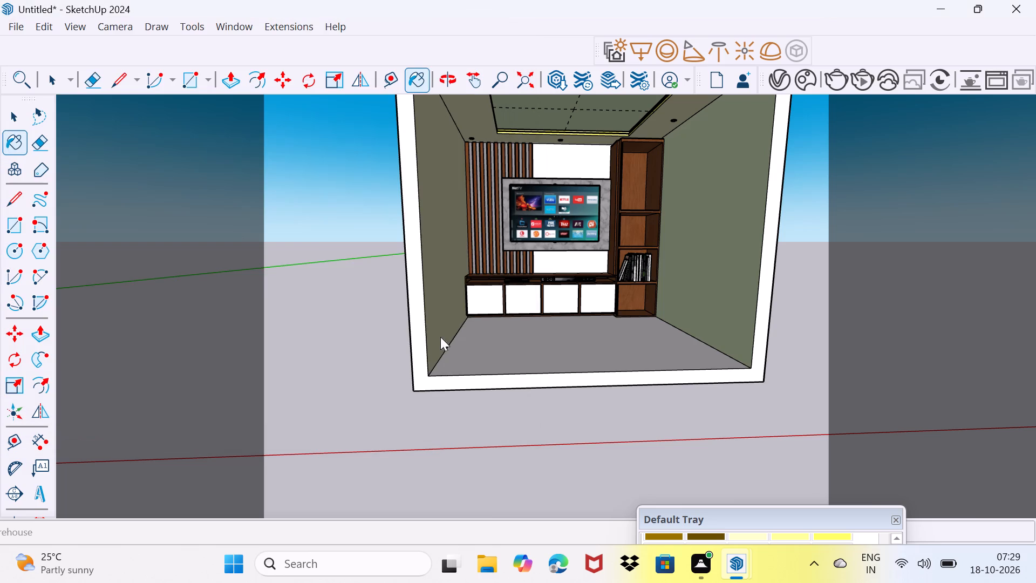
Place the imported potted plant on the floor in front of the shelf unit.
{"action": "left_click", "coordinate": [653, 316]}
{"action": "scroll", "coordinate": [641, 308], "scroll_direction": "up", "scroll_amount": 2}
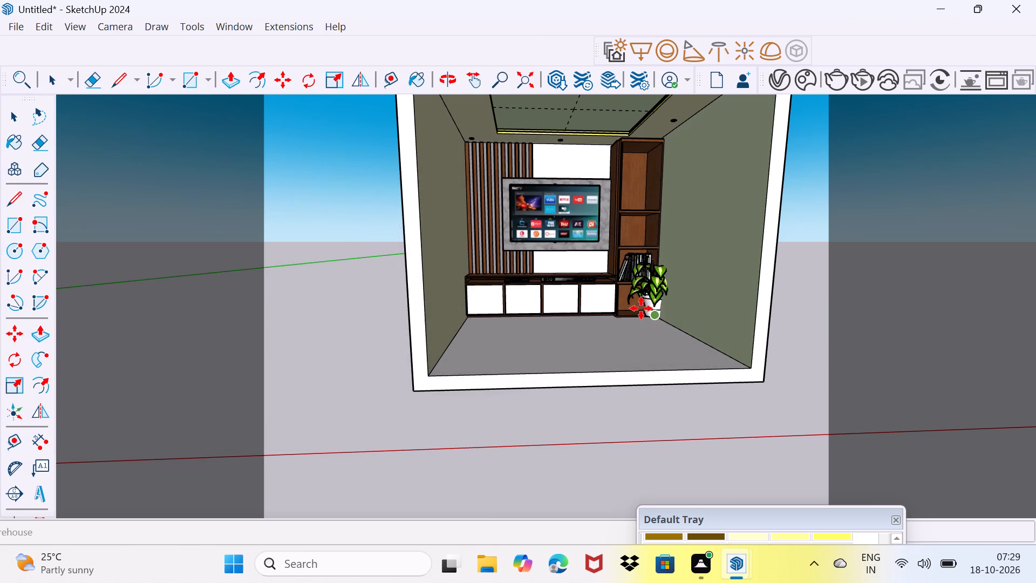
{"action": "scroll", "coordinate": [641, 308], "scroll_direction": "up", "scroll_amount": 13}
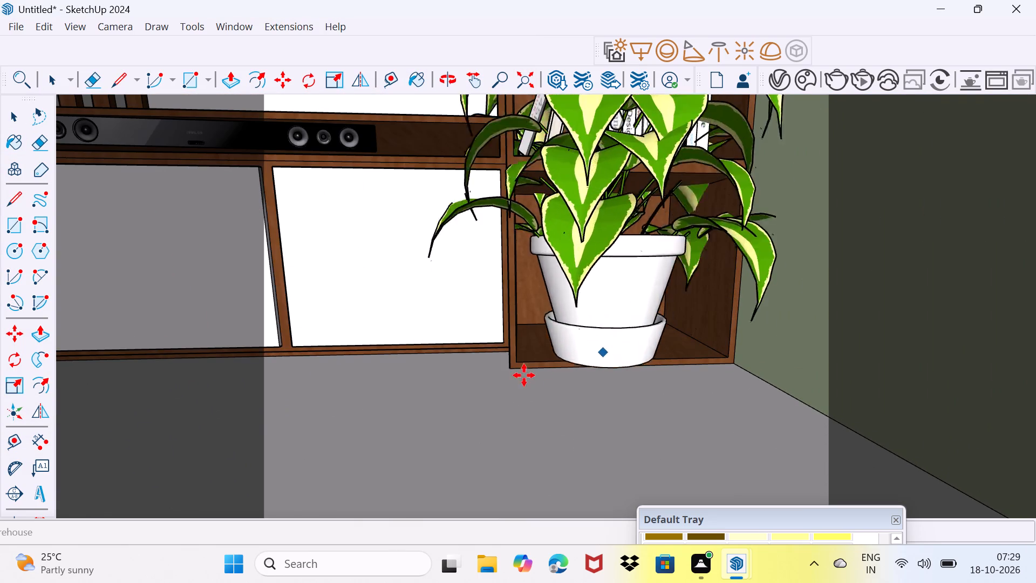
{"action": "scroll", "coordinate": [529, 375], "scroll_direction": "down", "scroll_amount": 9}
{"action": "left_click", "coordinate": [499, 441]}
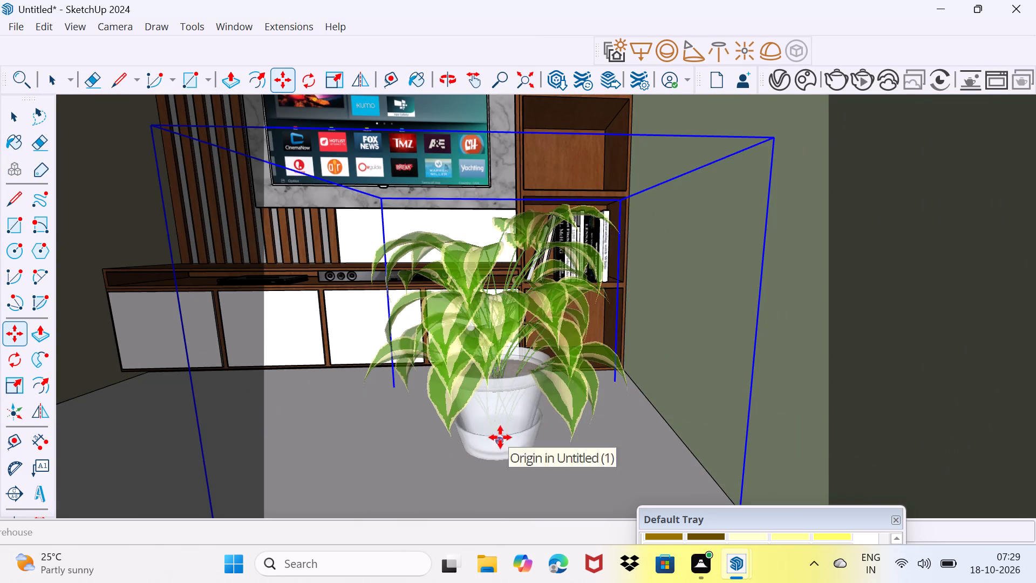
Scale the potted plant down proportionally until it is small enough for the shelf unit's lowest compartment.
{"action": "scroll", "coordinate": [502, 419], "scroll_direction": "down", "scroll_amount": 4}
{"action": "key", "text": "s"}
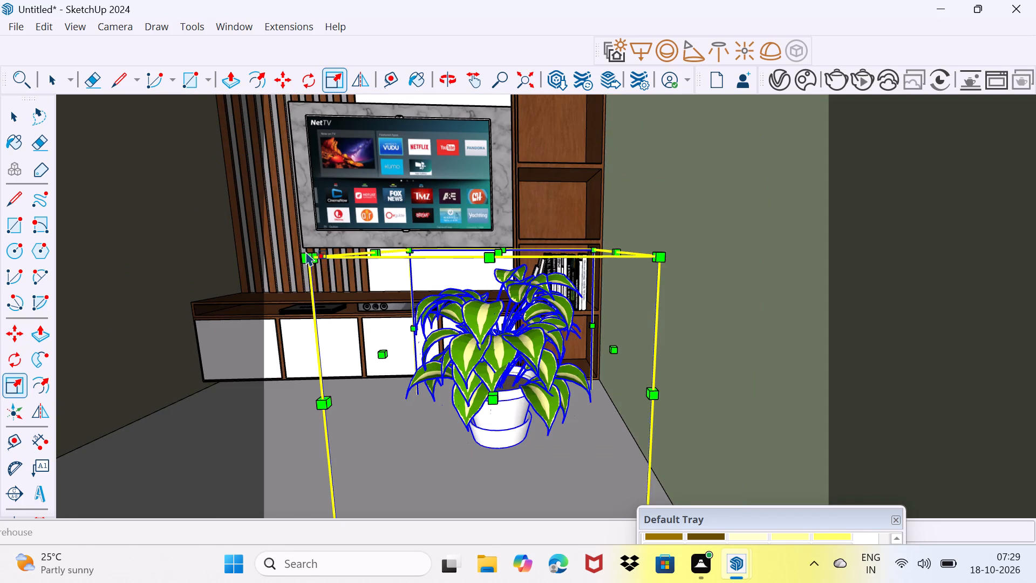
{"action": "left_click_drag", "start_coordinate": [308, 260], "coordinate": [520, 367]}
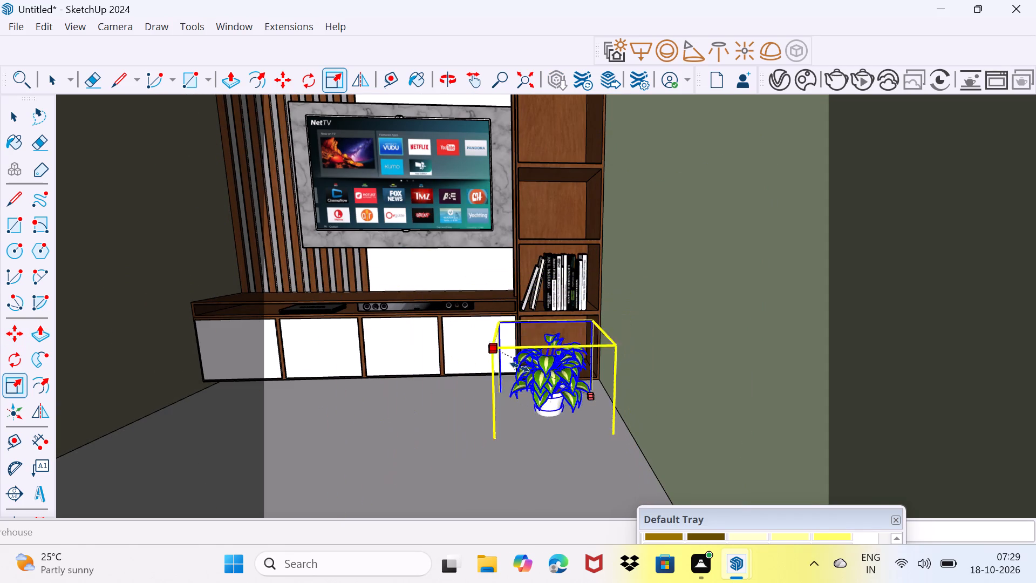
{"action": "left_click_drag", "start_coordinate": [520, 367], "coordinate": [528, 371]}
{"action": "scroll", "coordinate": [574, 433], "scroll_direction": "up", "scroll_amount": 2}
{"action": "middle_click_drag", "start_coordinate": [572, 429], "coordinate": [573, 409]}
{"action": "scroll", "coordinate": [573, 406], "scroll_direction": "up", "scroll_amount": 2}
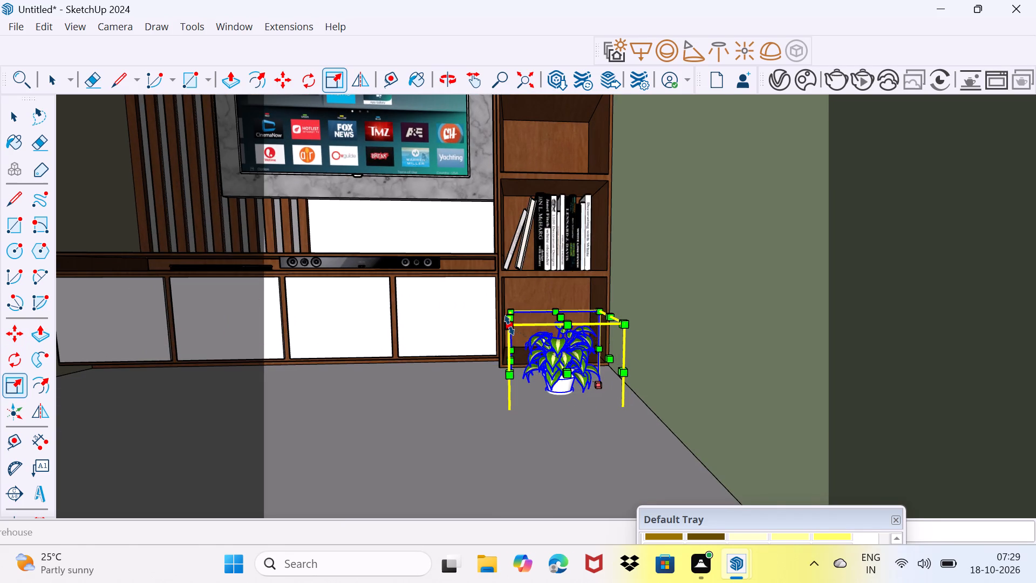
{"action": "left_click_drag", "start_coordinate": [509, 326], "coordinate": [549, 352]}
{"action": "scroll", "coordinate": [578, 409], "scroll_direction": "up", "scroll_amount": 4}
Move the small plant into the lowest shelf compartment, against the side next to the green wall.
{"action": "key", "text": "m"}
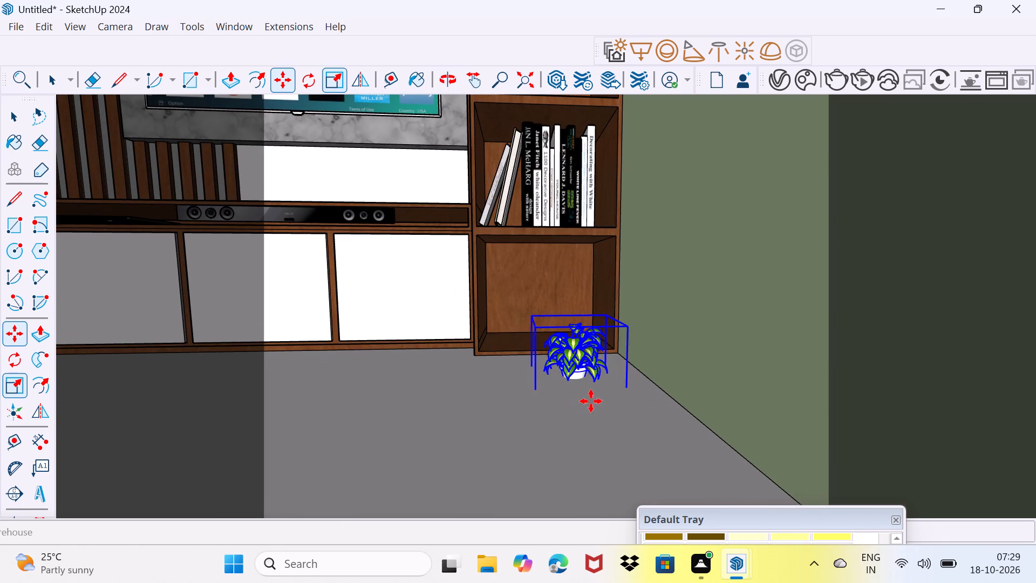
{"action": "left_click", "coordinate": [627, 403]}
{"action": "scroll", "coordinate": [605, 341], "scroll_direction": "up", "scroll_amount": 1}
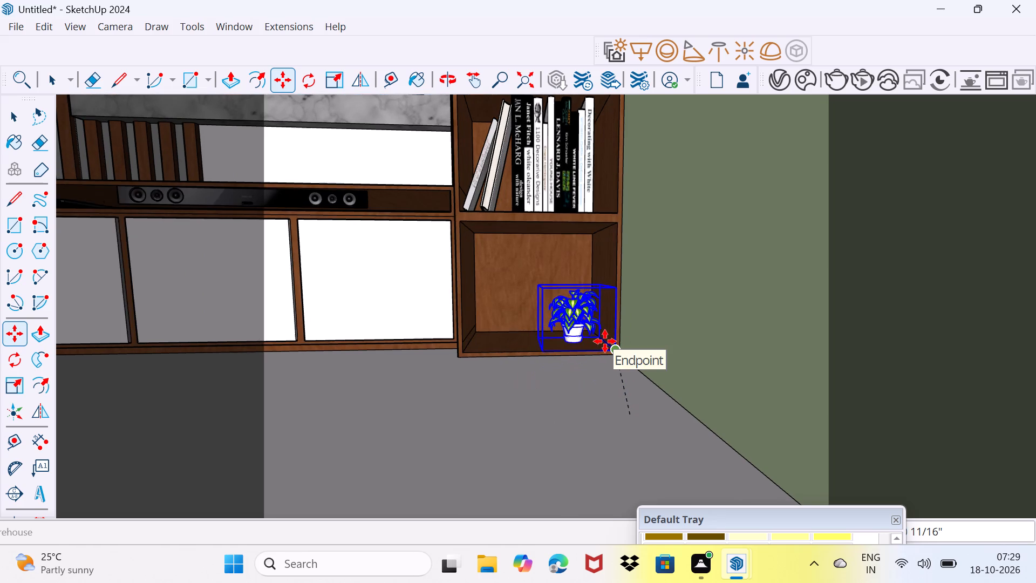
{"action": "scroll", "coordinate": [605, 341], "scroll_direction": "up", "scroll_amount": 4}
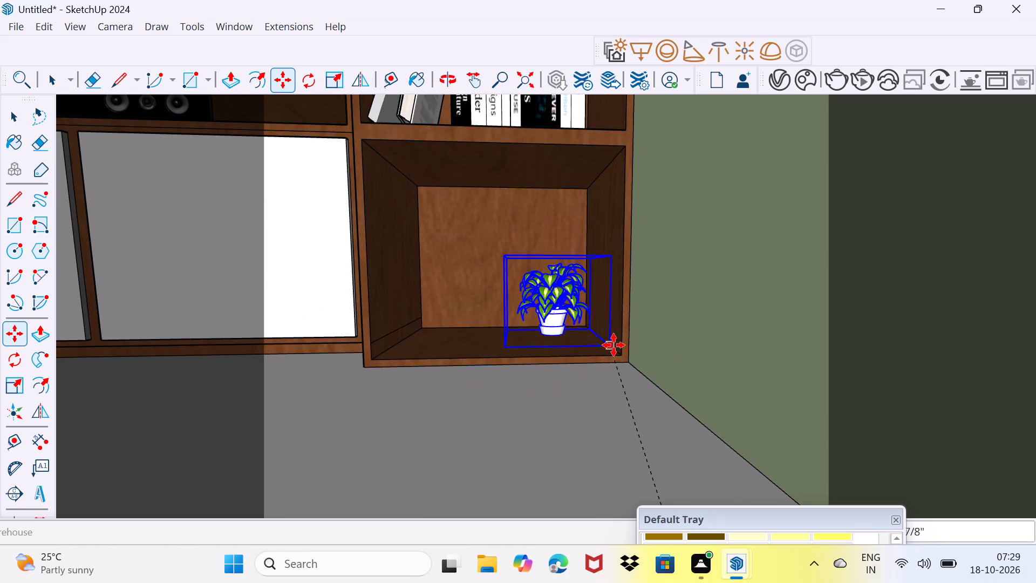
{"action": "left_click", "coordinate": [621, 350]}
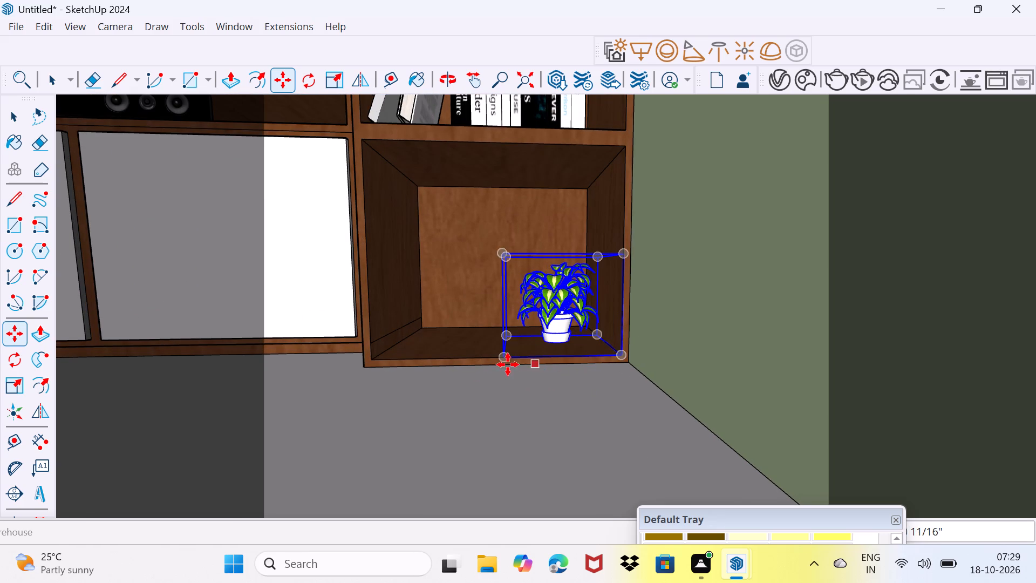
Copy the plant along the lowest shelf, and copy it again toward the TV cabinet as a divided array with /4.
{"action": "left_click", "coordinate": [505, 359]}
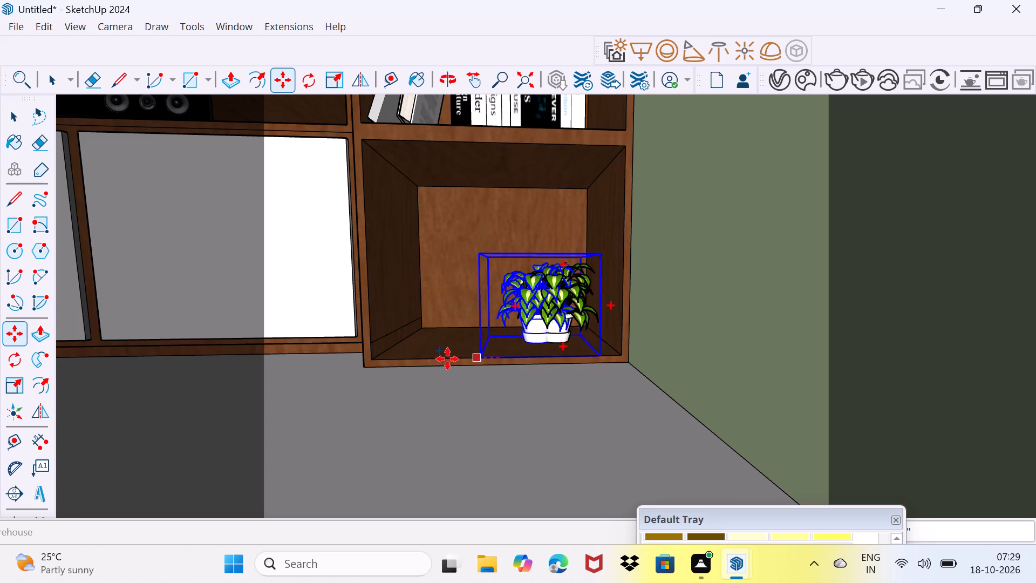
{"action": "left_click", "coordinate": [409, 358]}
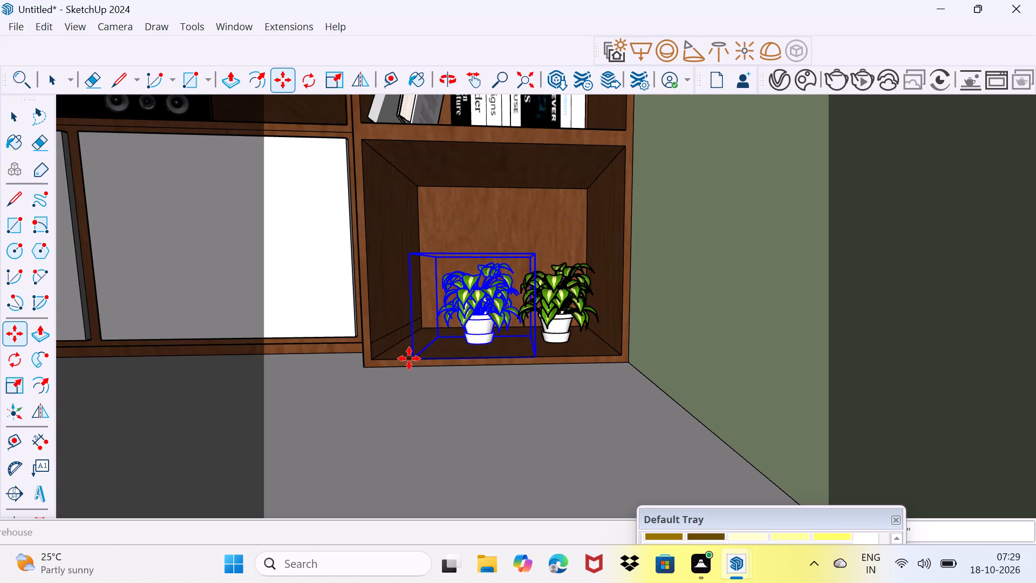
{"action": "left_click", "coordinate": [409, 358]}
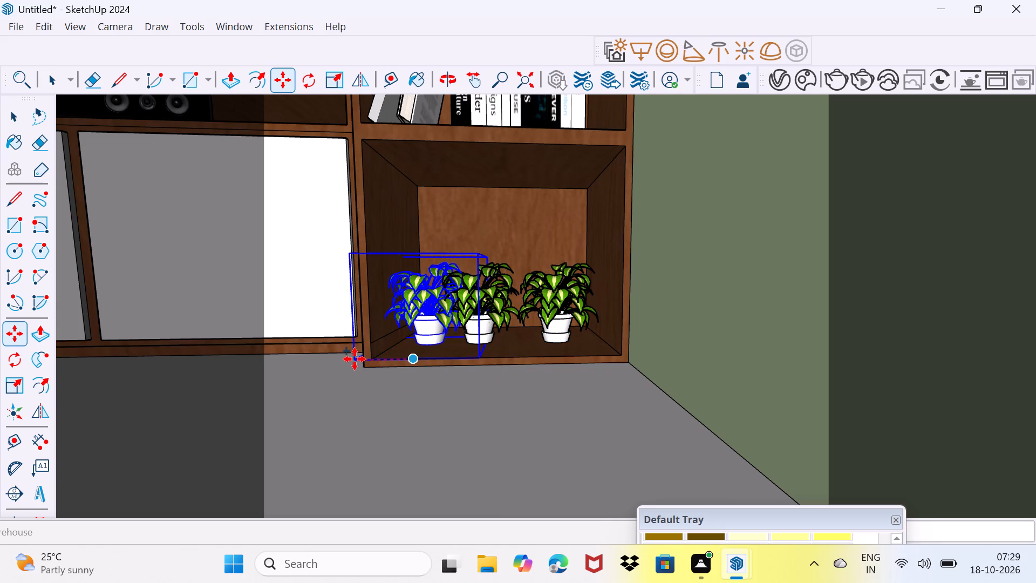
{"action": "left_click", "coordinate": [348, 359]}
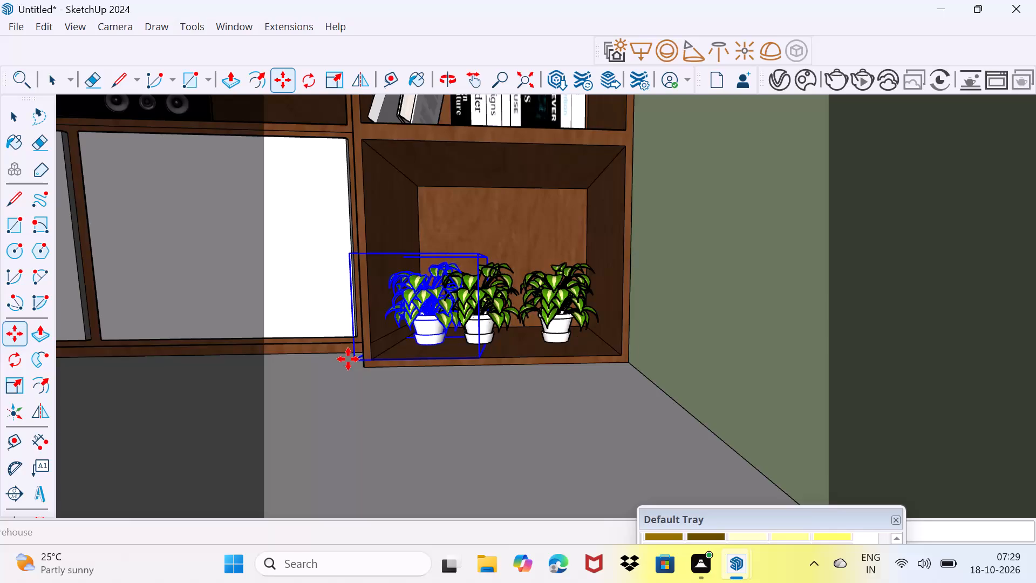
{"action": "type", "text": "/4"}
{"action": "key", "text": "Return"}
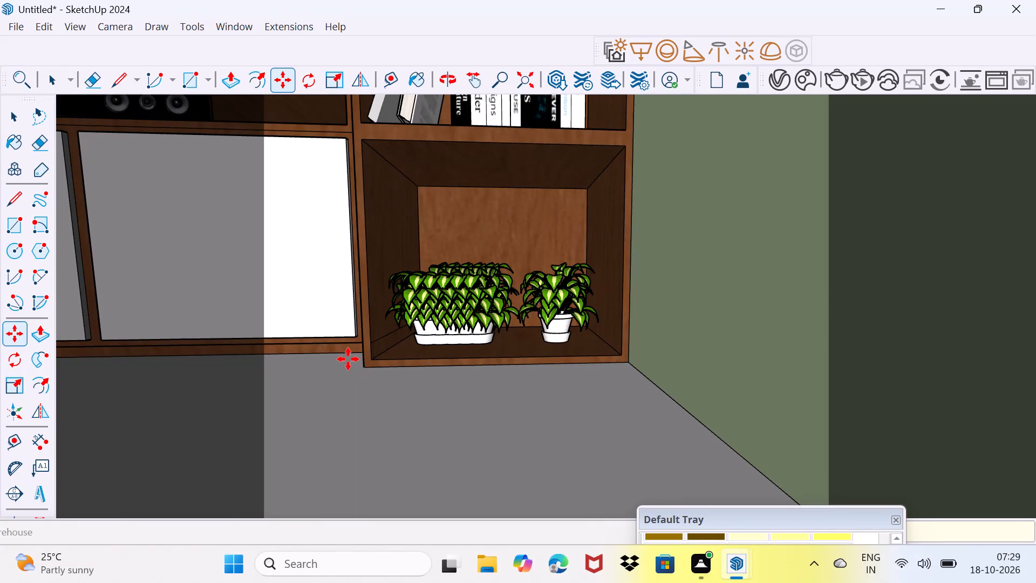
{"action": "scroll", "coordinate": [427, 336], "scroll_direction": "up", "scroll_amount": 2}
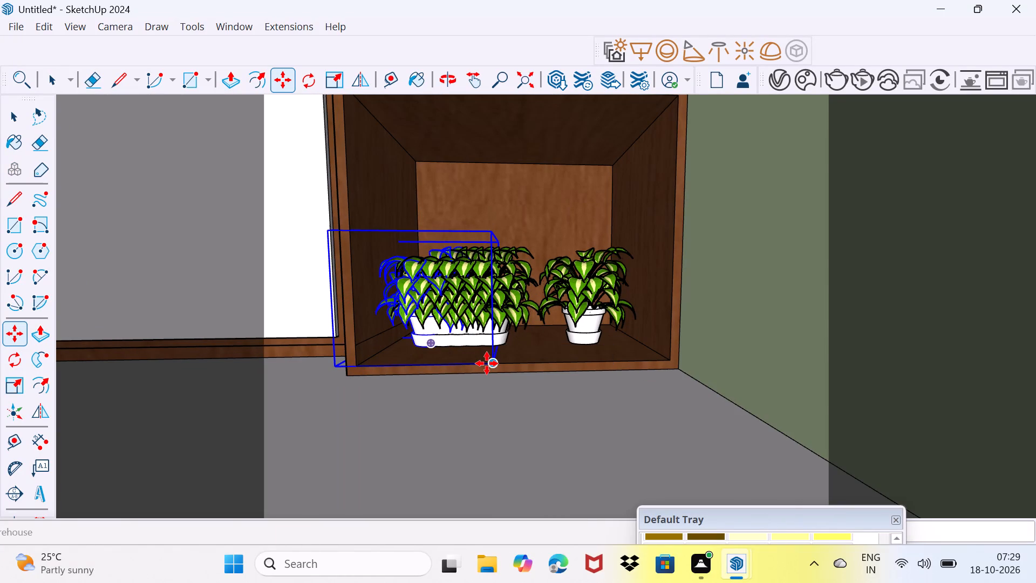
{"action": "middle_click_drag", "start_coordinate": [488, 363], "coordinate": [606, 375]}
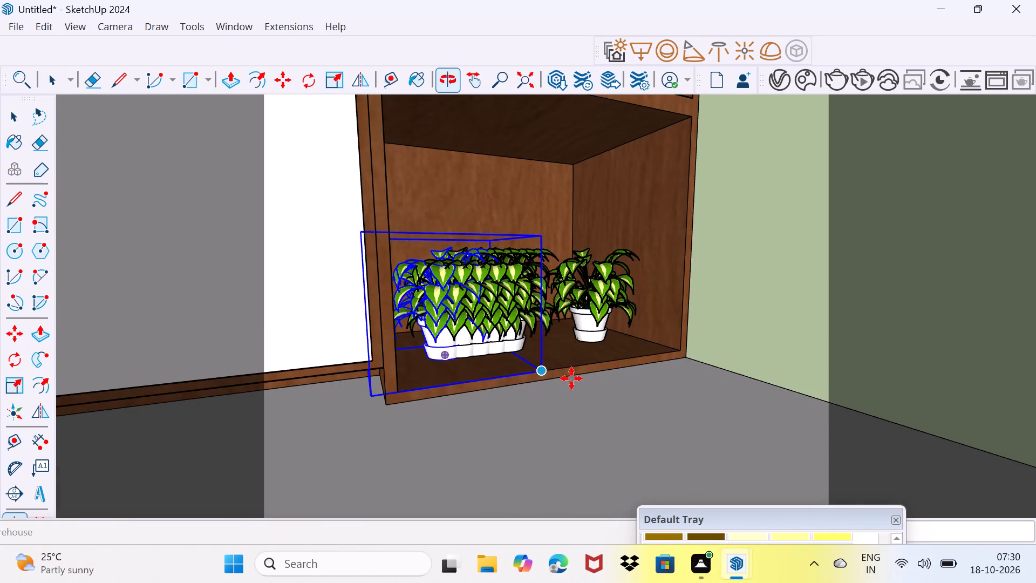
Move the plant nearest the TV cabinet forward to the front corner of the lowest shelf compartment.
{"action": "left_click", "coordinate": [454, 345]}
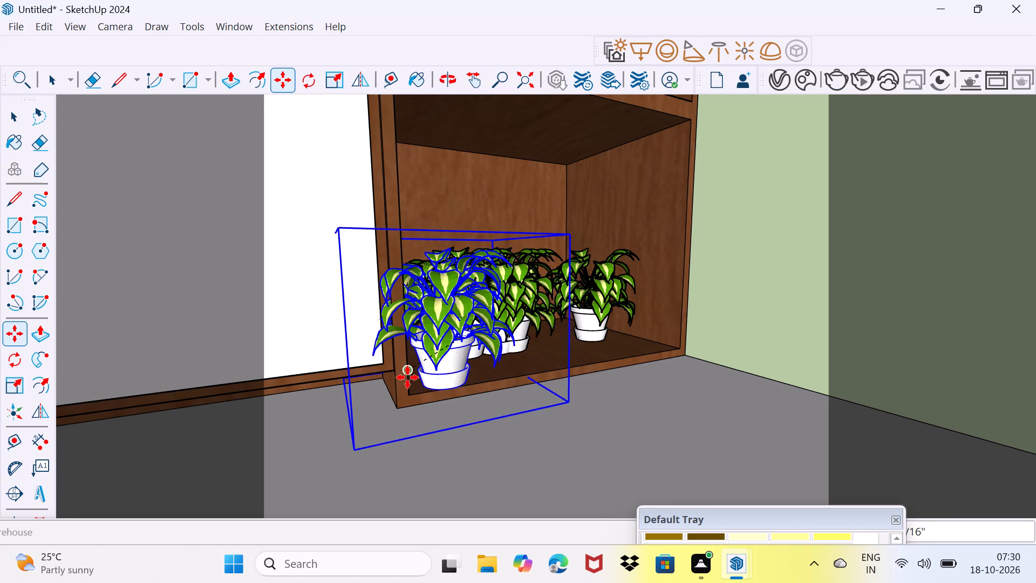
{"action": "scroll", "coordinate": [407, 377], "scroll_direction": "up", "scroll_amount": 9}
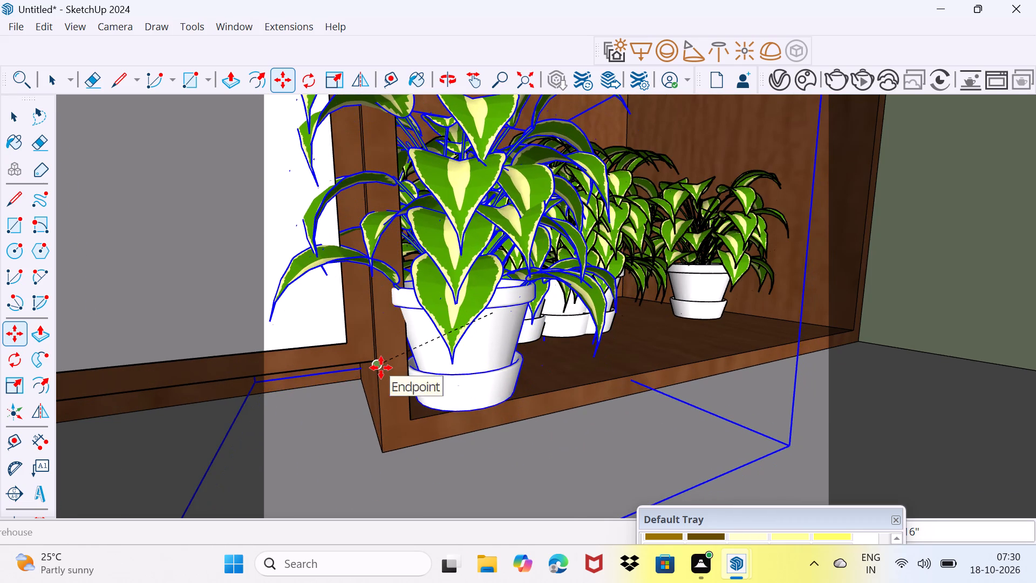
{"action": "left_click", "coordinate": [381, 368]}
{"action": "middle_click_drag", "start_coordinate": [482, 395], "coordinate": [331, 389]}
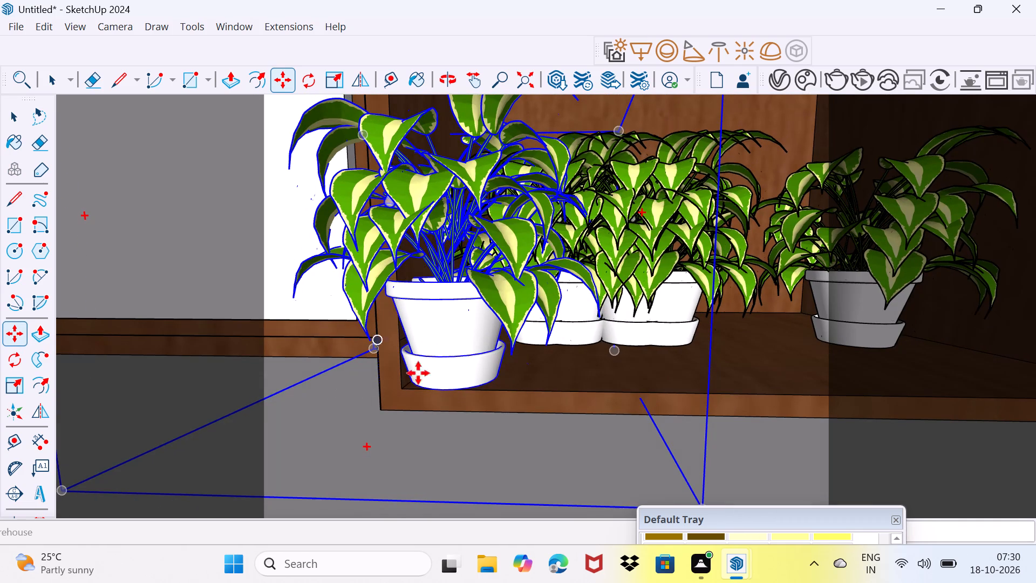
{"action": "middle_click_drag", "start_coordinate": [516, 368], "coordinate": [351, 376]}
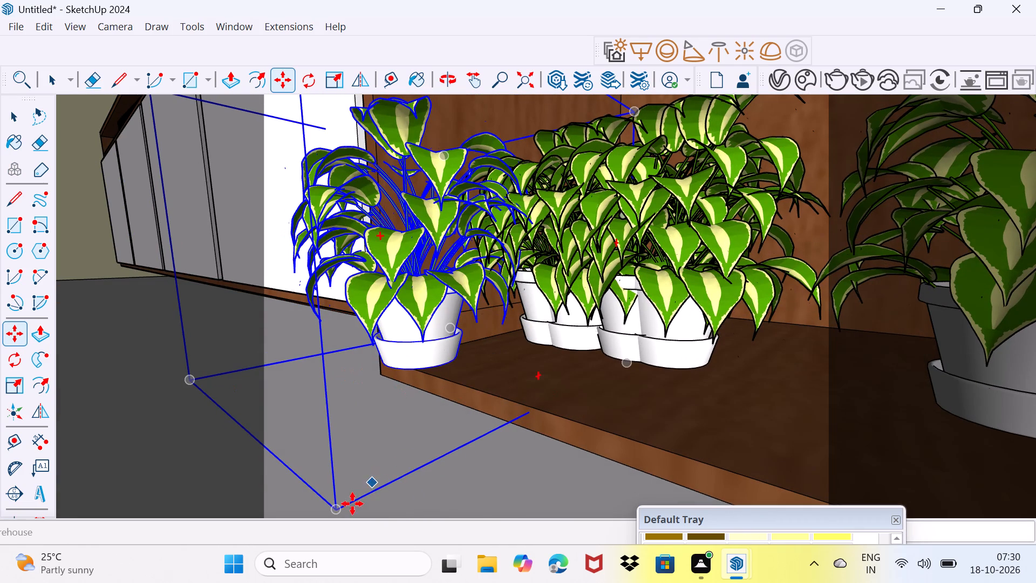
{"action": "left_click_drag", "start_coordinate": [339, 507], "coordinate": [394, 493]}
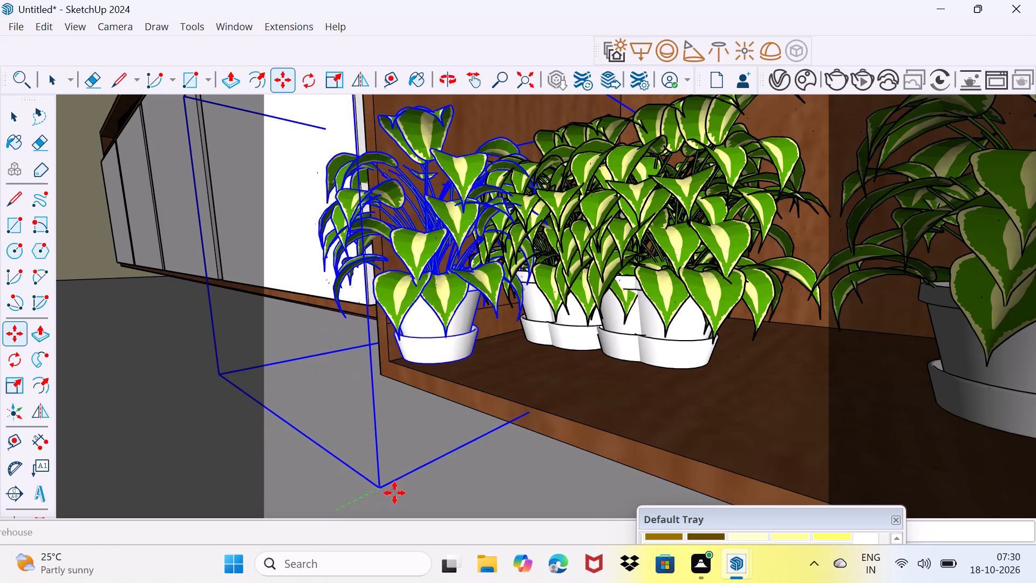
{"action": "left_click_drag", "start_coordinate": [394, 493], "coordinate": [419, 491]}
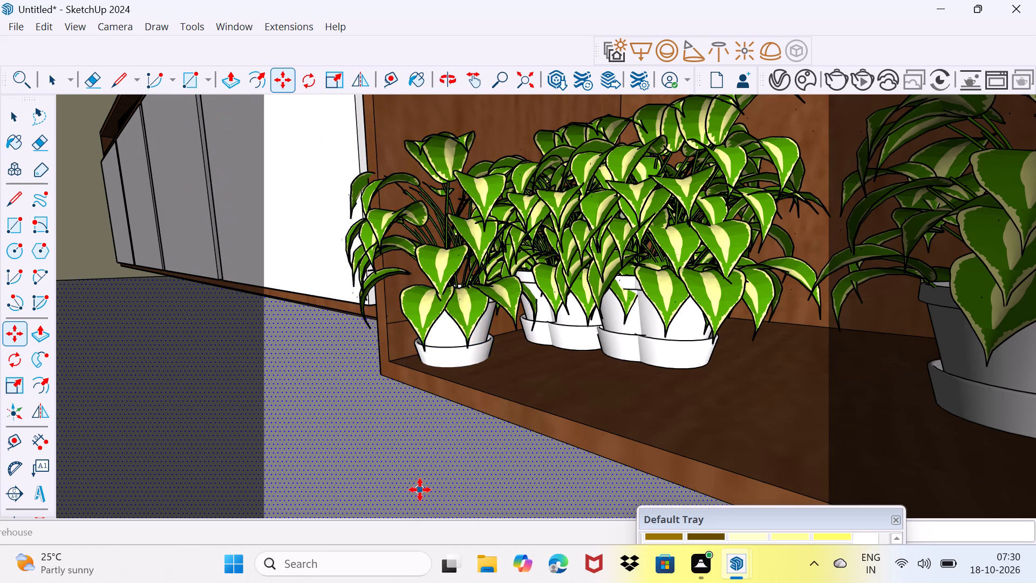
Reposition the front-corner plant so its pot stands just inside the lowest shelf's front edge, beside the TV-cabinet side panel.
{"action": "middle_click_drag", "start_coordinate": [420, 490], "coordinate": [663, 474]}
{"action": "scroll", "coordinate": [513, 409], "scroll_direction": "down", "scroll_amount": 7}
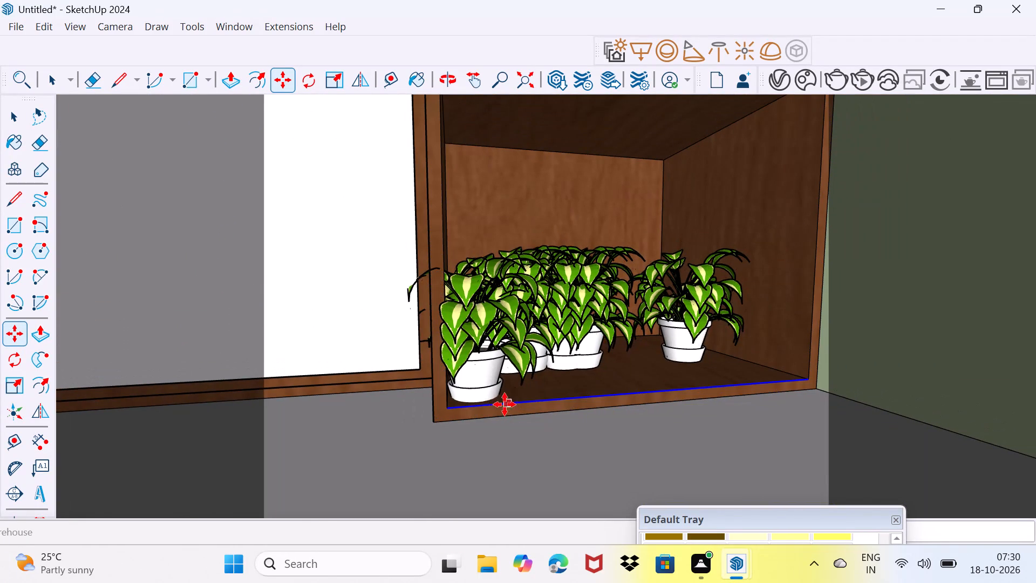
{"action": "left_click", "coordinate": [477, 380]}
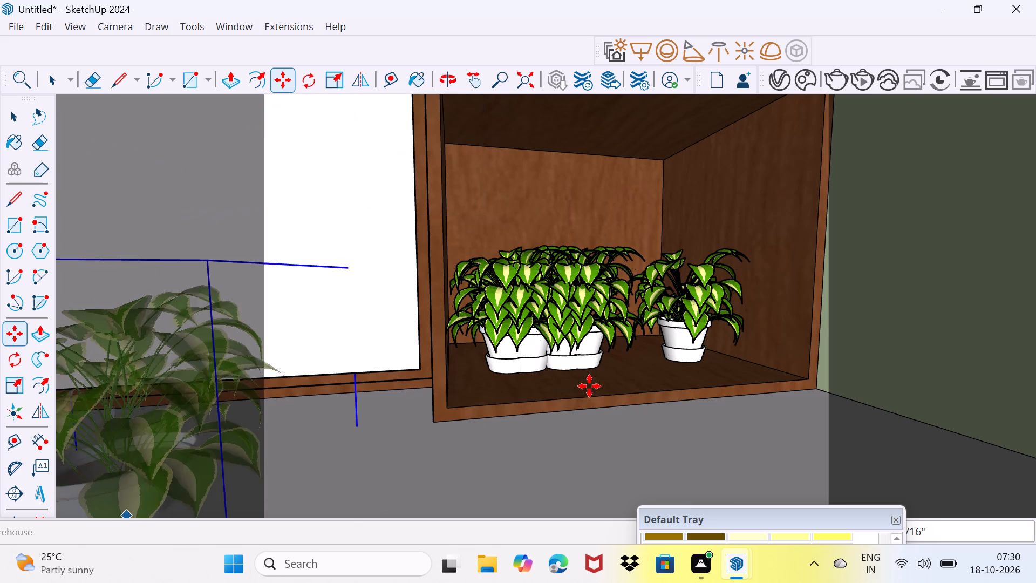
{"action": "scroll", "coordinate": [588, 386], "scroll_direction": "down", "scroll_amount": 5}
{"action": "scroll", "coordinate": [574, 401], "scroll_direction": "up", "scroll_amount": 5}
{"action": "middle_click_drag", "start_coordinate": [564, 419], "coordinate": [391, 454]}
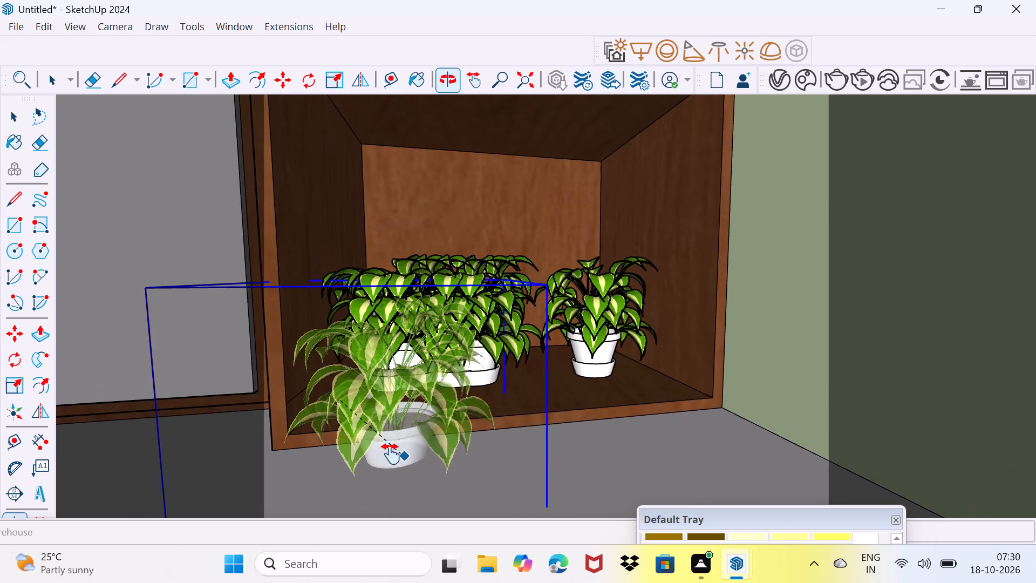
{"action": "middle_click_drag", "start_coordinate": [391, 454], "coordinate": [484, 365]}
{"action": "scroll", "coordinate": [471, 367], "scroll_direction": "up", "scroll_amount": 11}
{"action": "scroll", "coordinate": [468, 367], "scroll_direction": "down", "scroll_amount": 11}
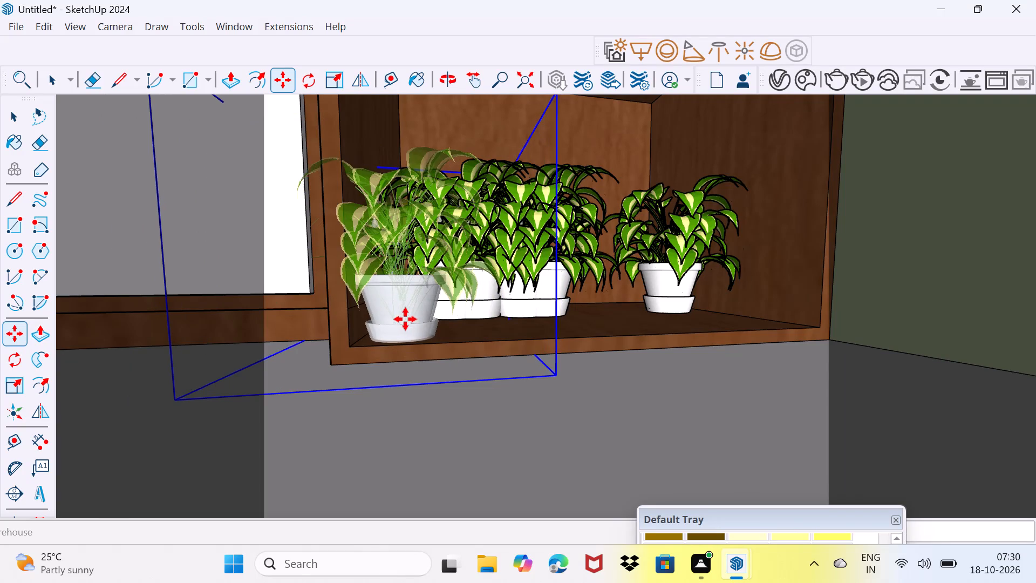
{"action": "left_click", "coordinate": [420, 316]}
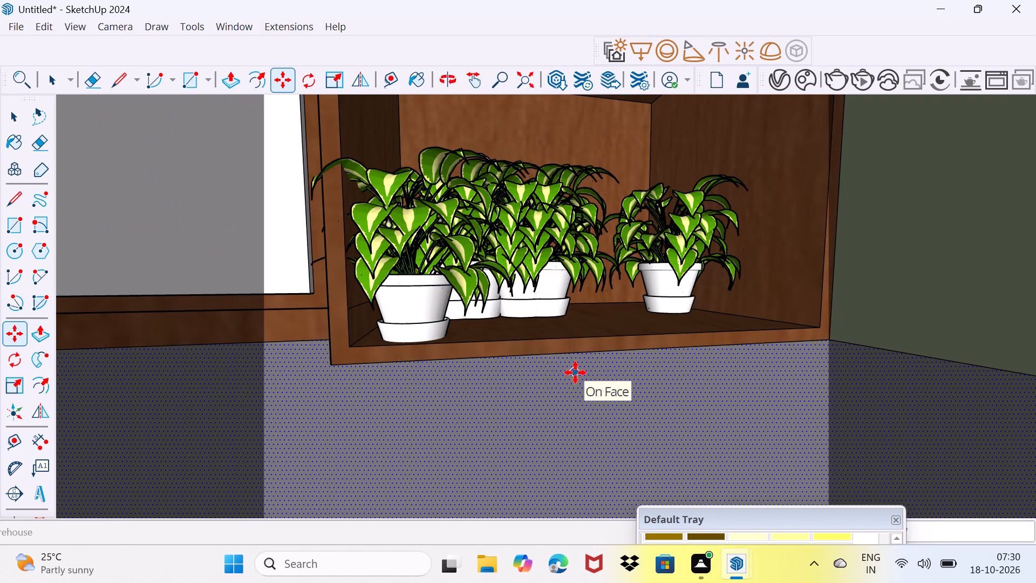
Copy the front-corner plant along the shelf's front edge to the green-wall end, and try dividing the copy with /7.
{"action": "left_click", "coordinate": [386, 327]}
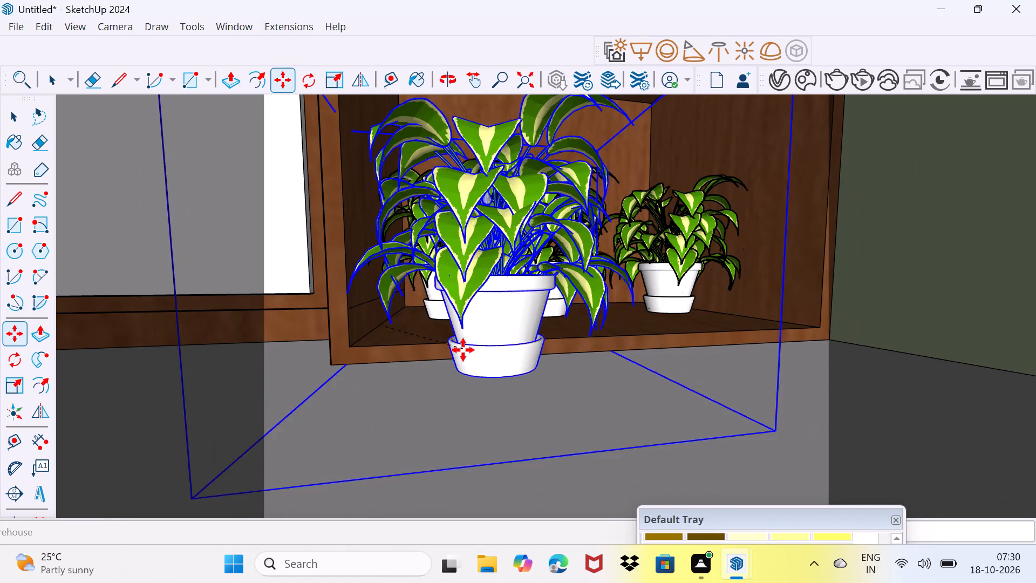
{"action": "scroll", "coordinate": [648, 306], "scroll_direction": "down", "scroll_amount": 2}
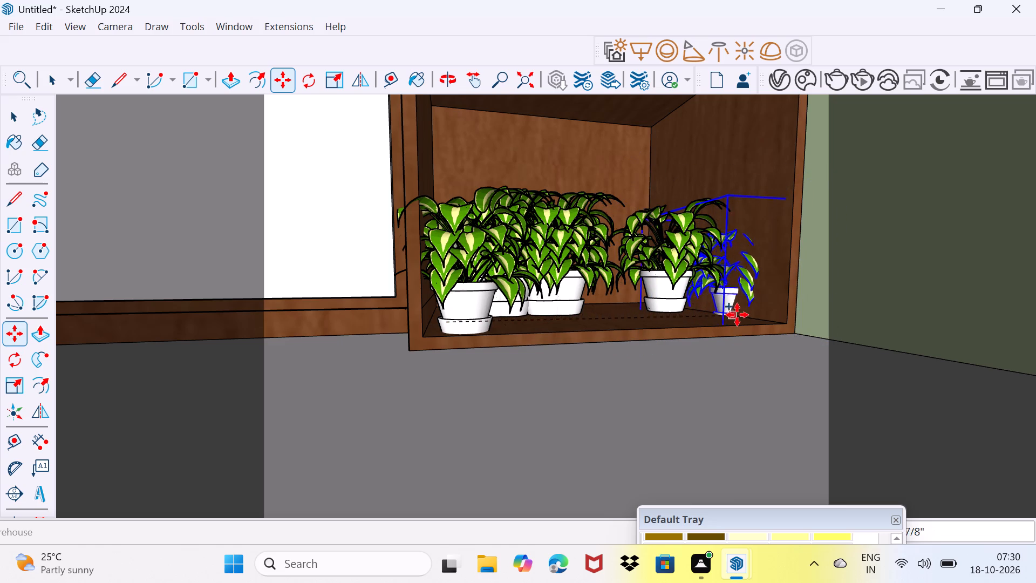
{"action": "left_click", "coordinate": [768, 315]}
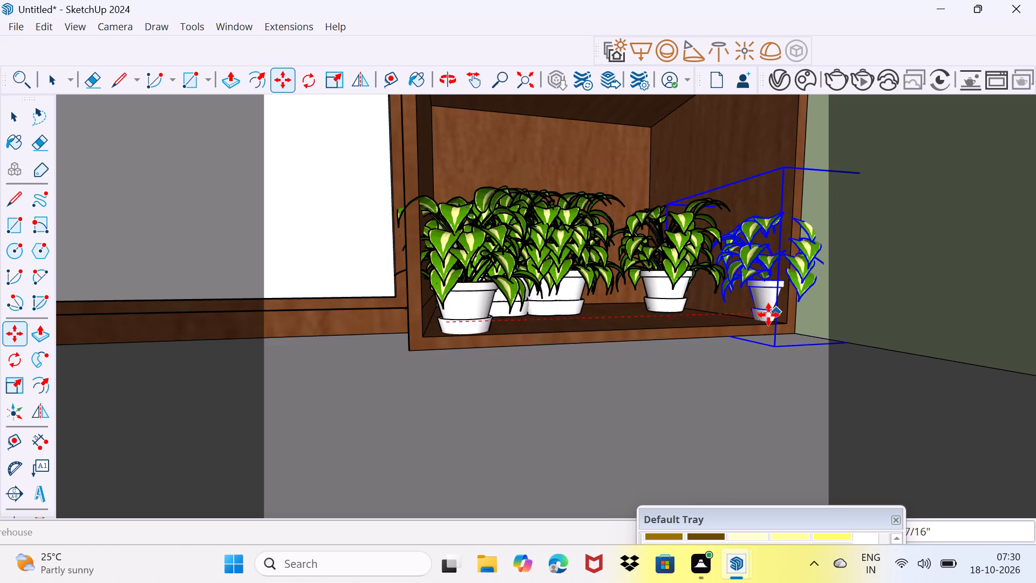
{"action": "key", "text": "slash"}
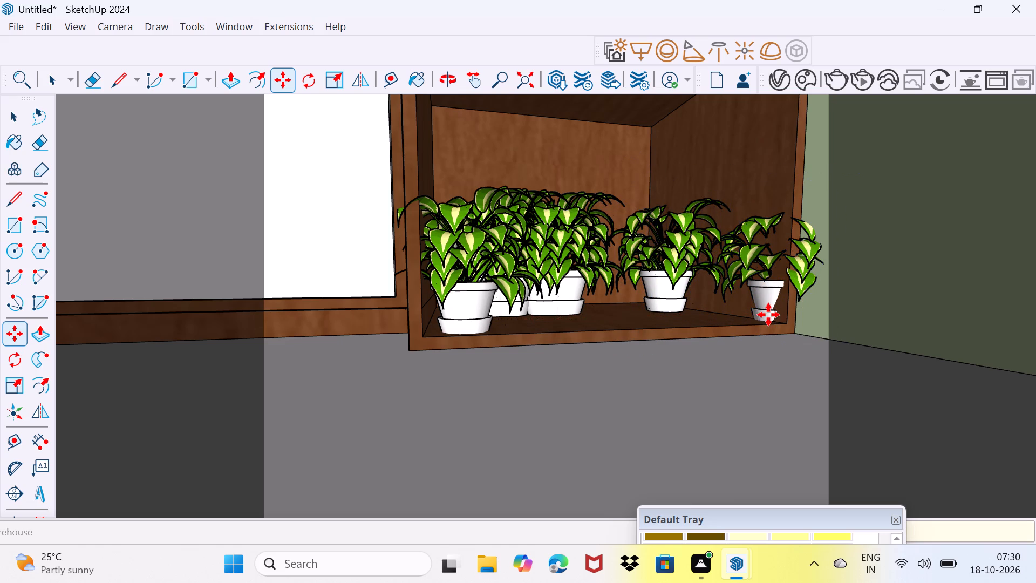
{"action": "key", "text": "7"}
{"action": "key", "text": "Return"}
Shift the Default Tray down, clear of the model view, and return to the Select tool.
{"action": "left_click_drag", "start_coordinate": [812, 517], "coordinate": [580, 509]}
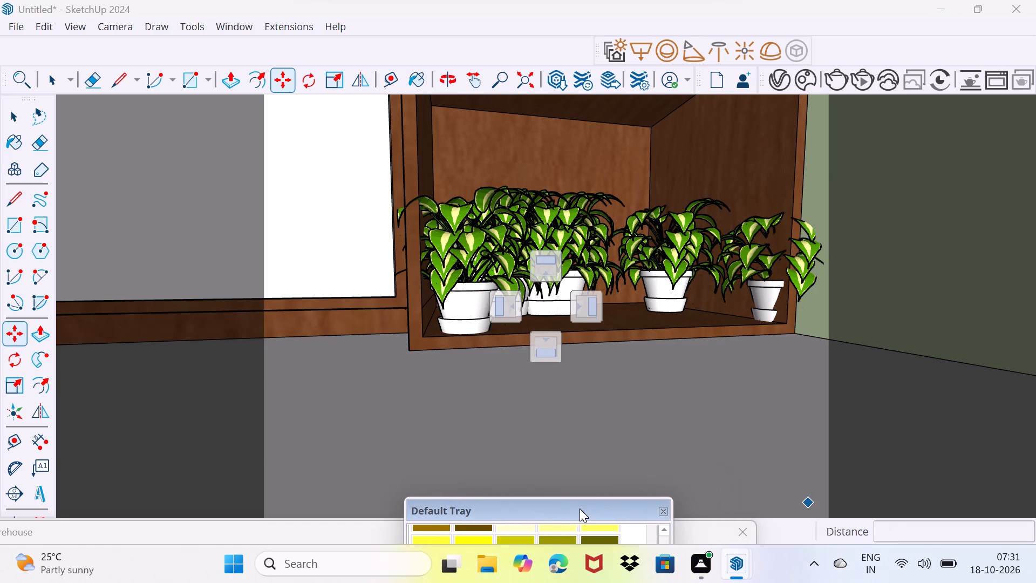
{"action": "left_click_drag", "start_coordinate": [580, 509], "coordinate": [585, 543]}
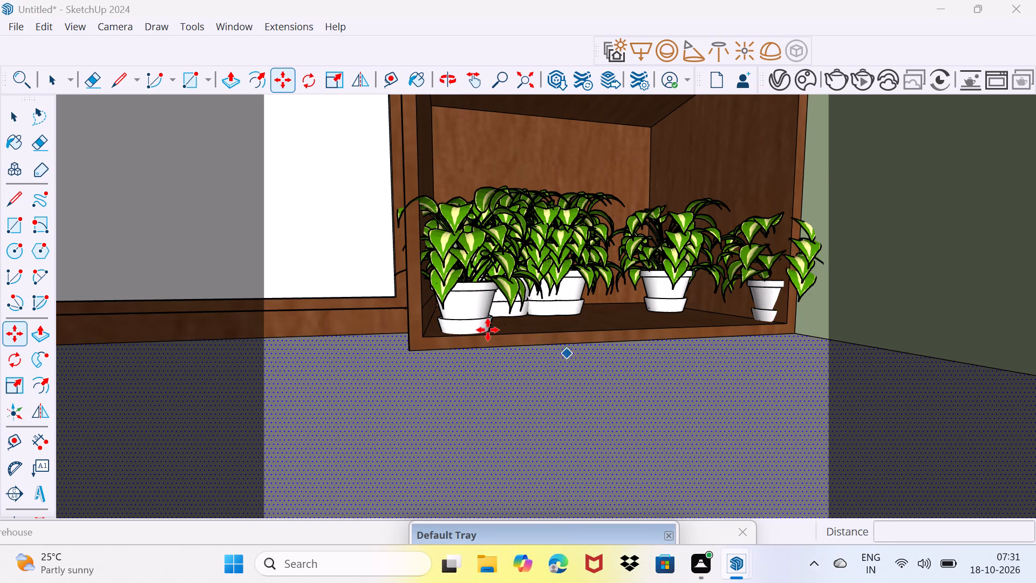
{"action": "key", "text": "space"}
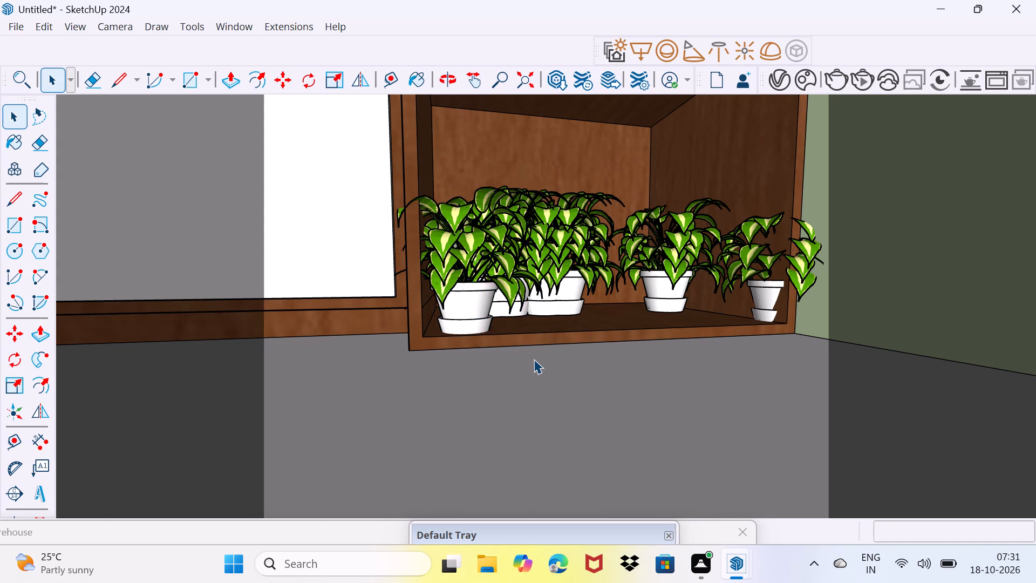
Browse the Downloads folder for an importable SketchUp model with living-room decor.
{"action": "scroll", "coordinate": [536, 354], "scroll_direction": "down", "scroll_amount": 16}
{"action": "middle_click_drag", "start_coordinate": [553, 283], "coordinate": [512, 438]}
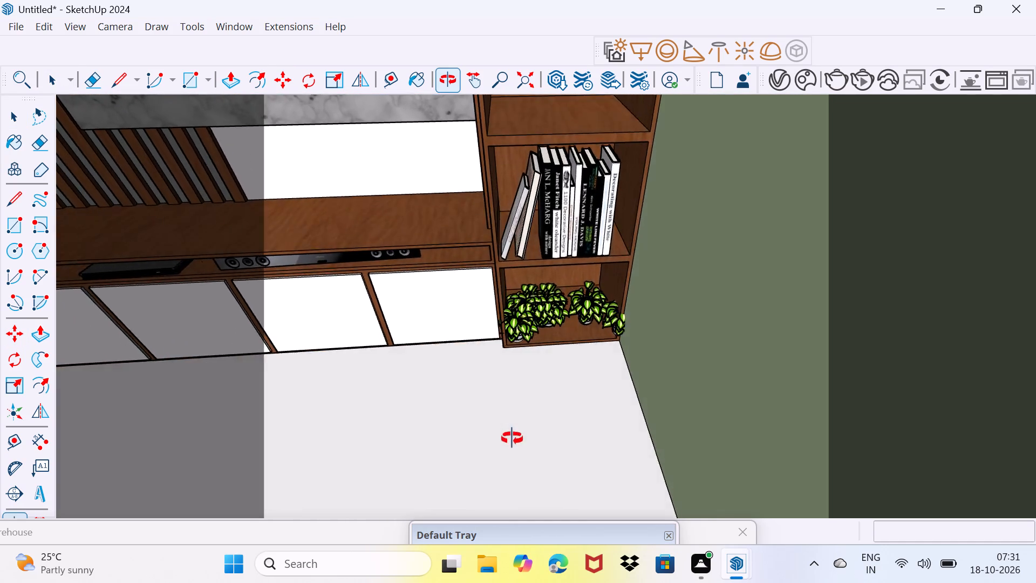
{"action": "middle_click_drag", "start_coordinate": [512, 438], "coordinate": [512, 436]}
{"action": "scroll", "coordinate": [512, 437], "scroll_direction": "down", "scroll_amount": 8}
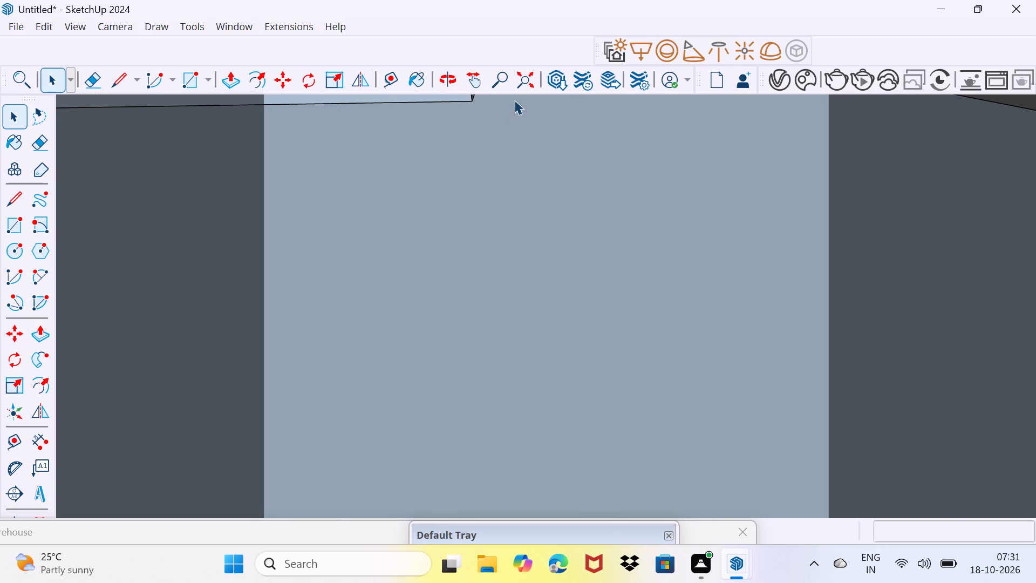
{"action": "left_click", "coordinate": [527, 74]}
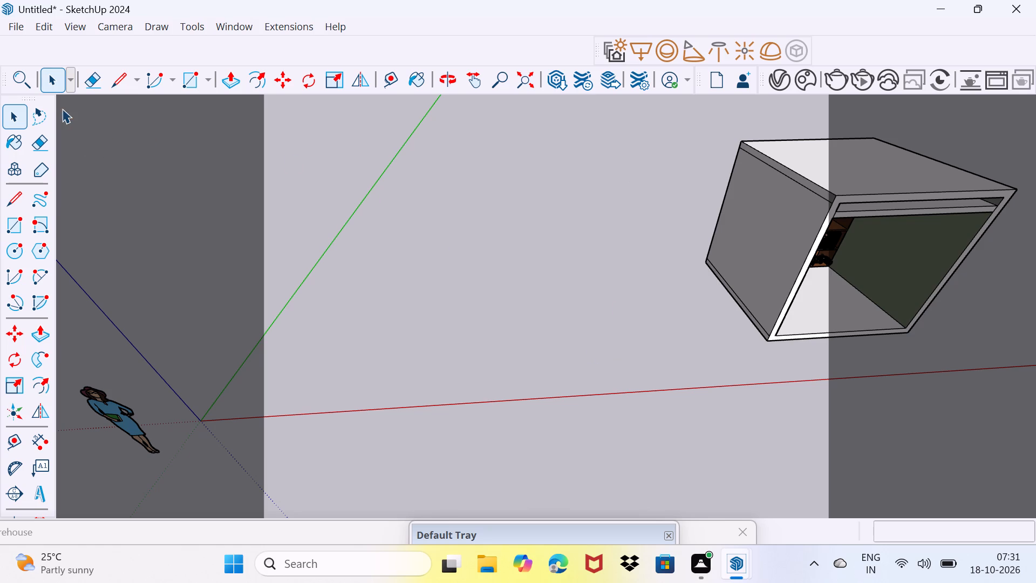
{"action": "left_click", "coordinate": [21, 29]}
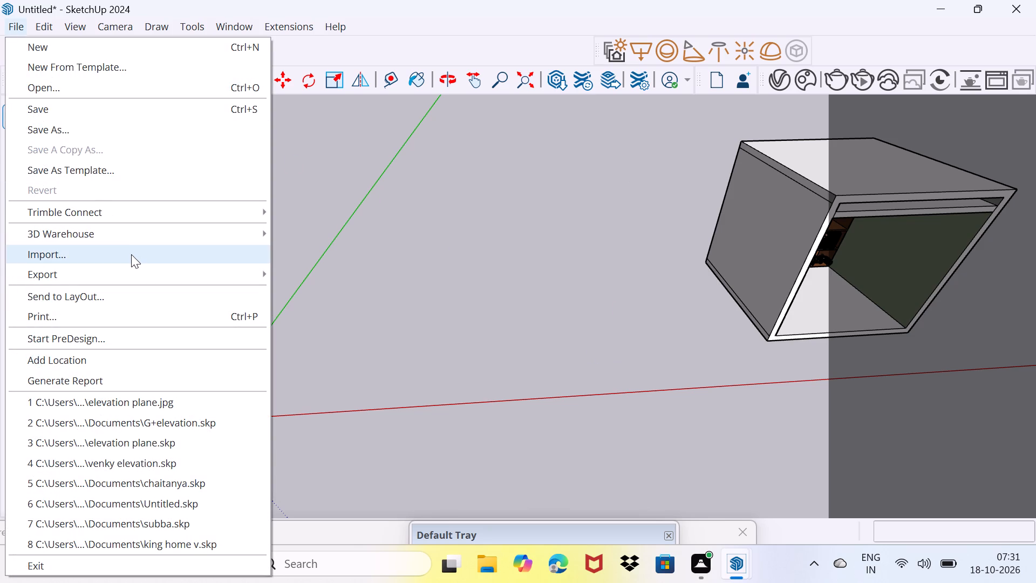
{"action": "left_click", "coordinate": [131, 254]}
{"action": "scroll", "coordinate": [275, 299], "scroll_direction": "down", "scroll_amount": 6}
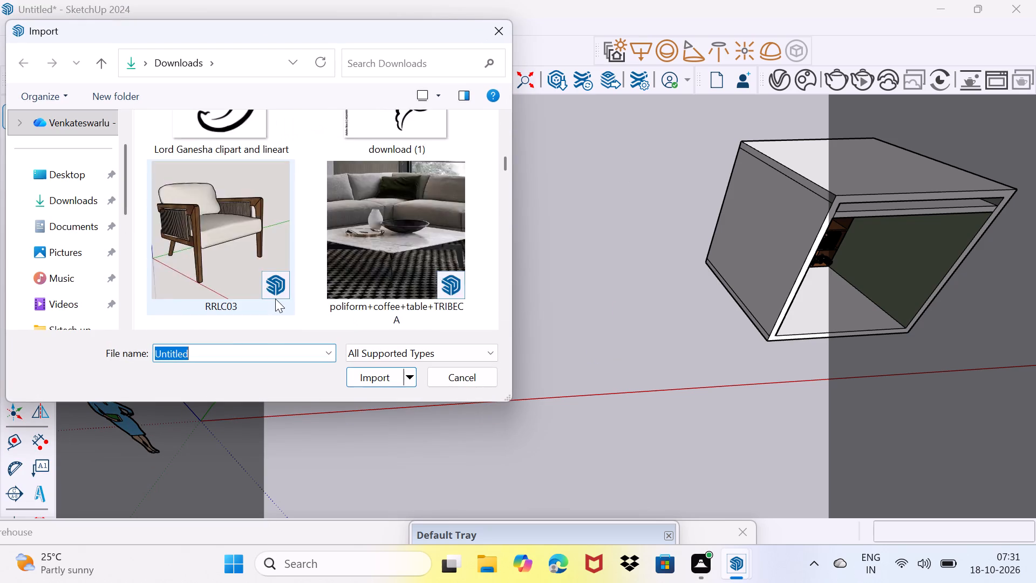
{"action": "scroll", "coordinate": [275, 299], "scroll_direction": "down", "scroll_amount": 3}
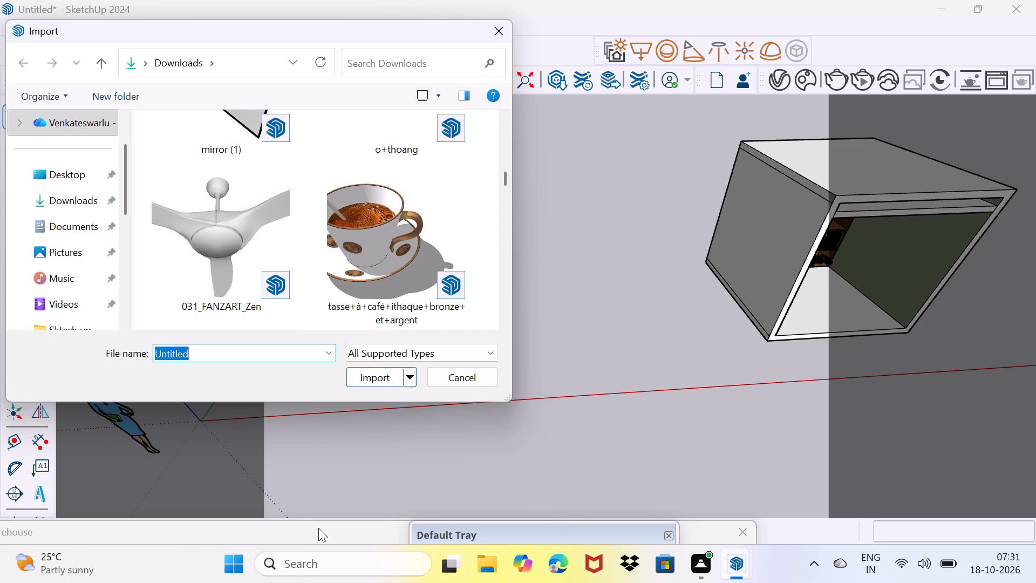
{"action": "left_click_drag", "start_coordinate": [318, 535], "coordinate": [446, 351]}
{"action": "left_click_drag", "start_coordinate": [442, 354], "coordinate": [404, 460]}
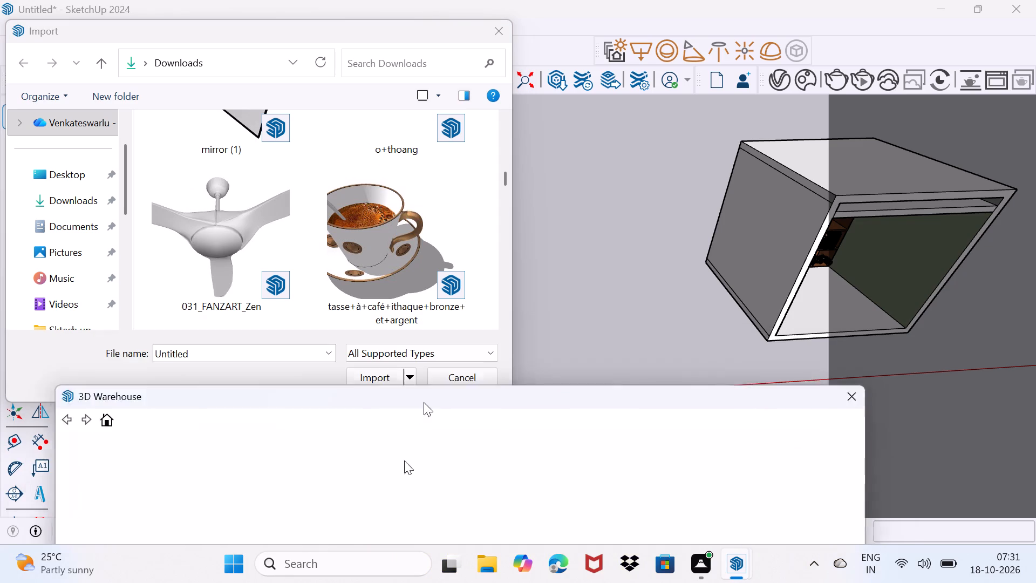
{"action": "left_click_drag", "start_coordinate": [404, 460], "coordinate": [349, 541]}
{"action": "scroll", "coordinate": [339, 293], "scroll_direction": "down", "scroll_amount": 4}
{"action": "scroll", "coordinate": [339, 293], "scroll_direction": "up", "scroll_amount": 5}
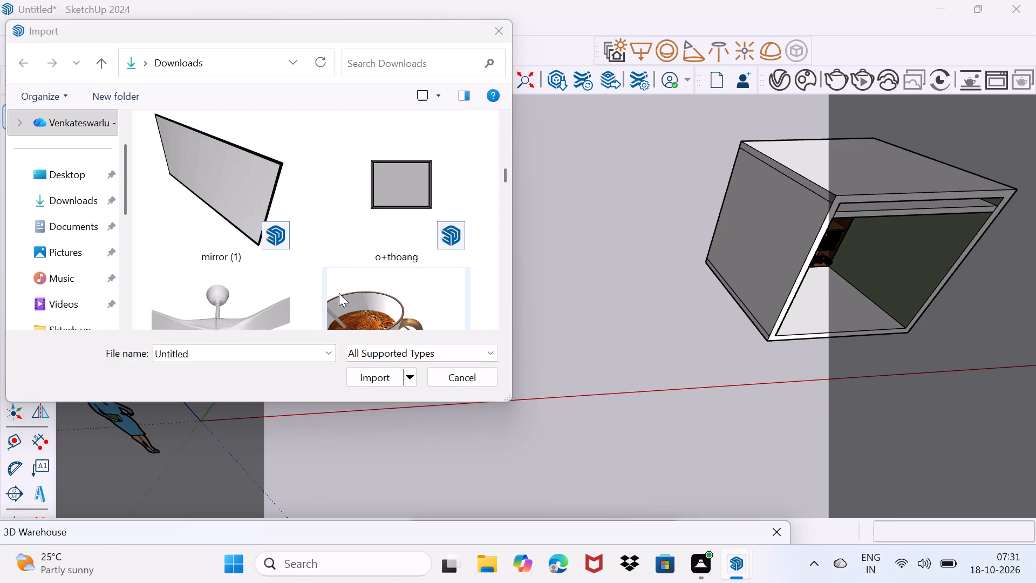
{"action": "scroll", "coordinate": [339, 293], "scroll_direction": "up", "scroll_amount": 3}
{"action": "scroll", "coordinate": [339, 293], "scroll_direction": "down", "scroll_amount": 8}
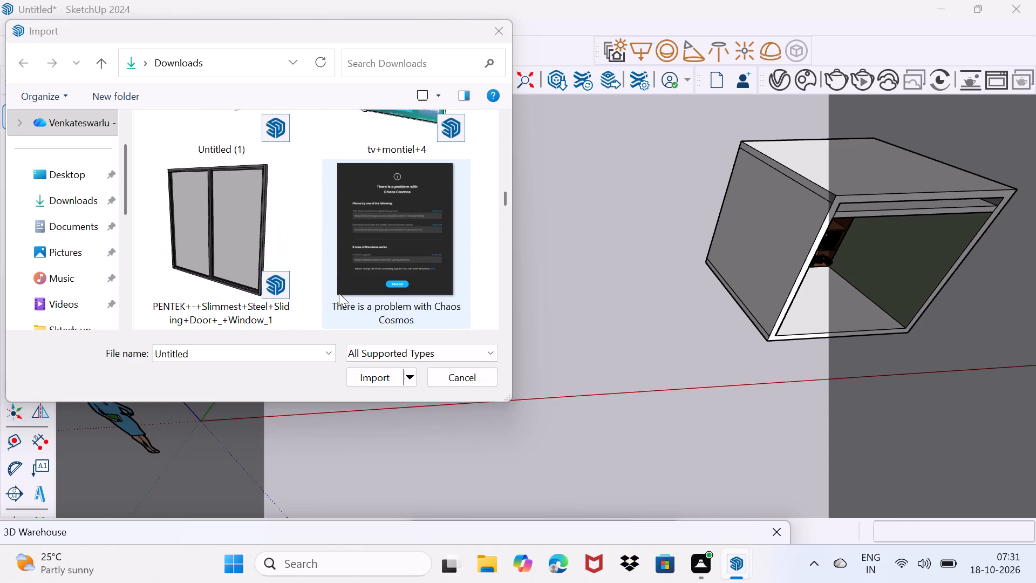
{"action": "scroll", "coordinate": [339, 293], "scroll_direction": "up", "scroll_amount": 3}
{"action": "scroll", "coordinate": [339, 293], "scroll_direction": "down", "scroll_amount": 2}
{"action": "scroll", "coordinate": [339, 293], "scroll_direction": "up", "scroll_amount": 1}
{"action": "scroll", "coordinate": [339, 293], "scroll_direction": "down", "scroll_amount": 1}
{"action": "scroll", "coordinate": [339, 293], "scroll_direction": "up", "scroll_amount": 1}
{"action": "scroll", "coordinate": [339, 293], "scroll_direction": "down", "scroll_amount": 1}
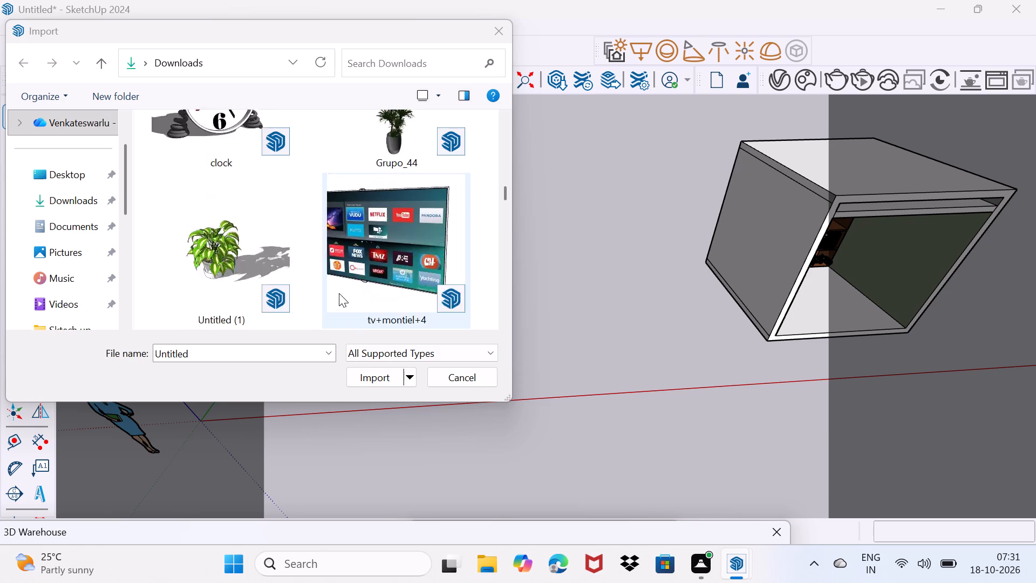
{"action": "scroll", "coordinate": [339, 293], "scroll_direction": "down", "scroll_amount": 6}
{"action": "scroll", "coordinate": [339, 293], "scroll_direction": "up", "scroll_amount": 2}
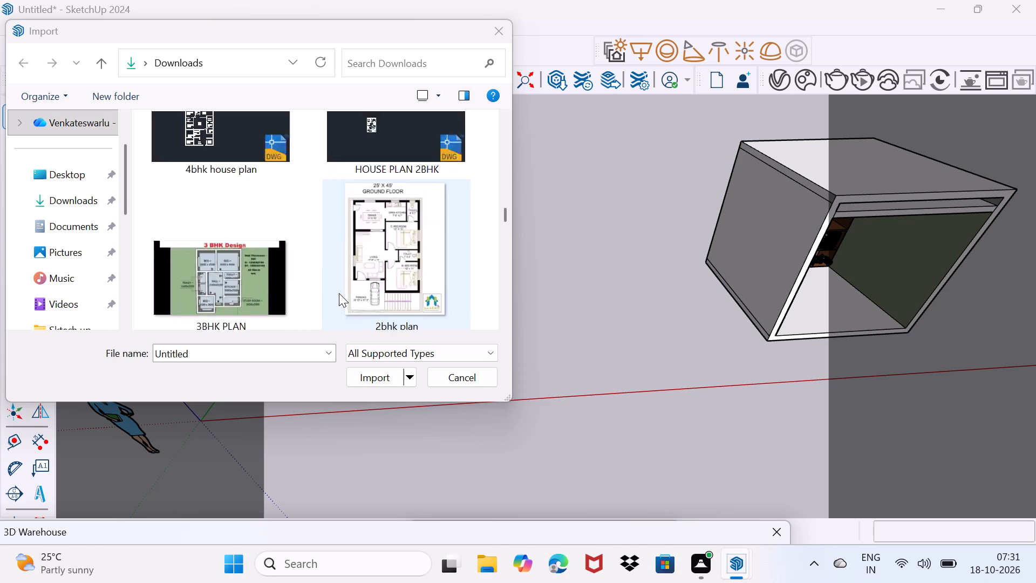
{"action": "scroll", "coordinate": [339, 293], "scroll_direction": "up", "scroll_amount": 5}
{"action": "scroll", "coordinate": [339, 293], "scroll_direction": "down", "scroll_amount": 1}
{"action": "scroll", "coordinate": [339, 293], "scroll_direction": "up", "scroll_amount": 2}
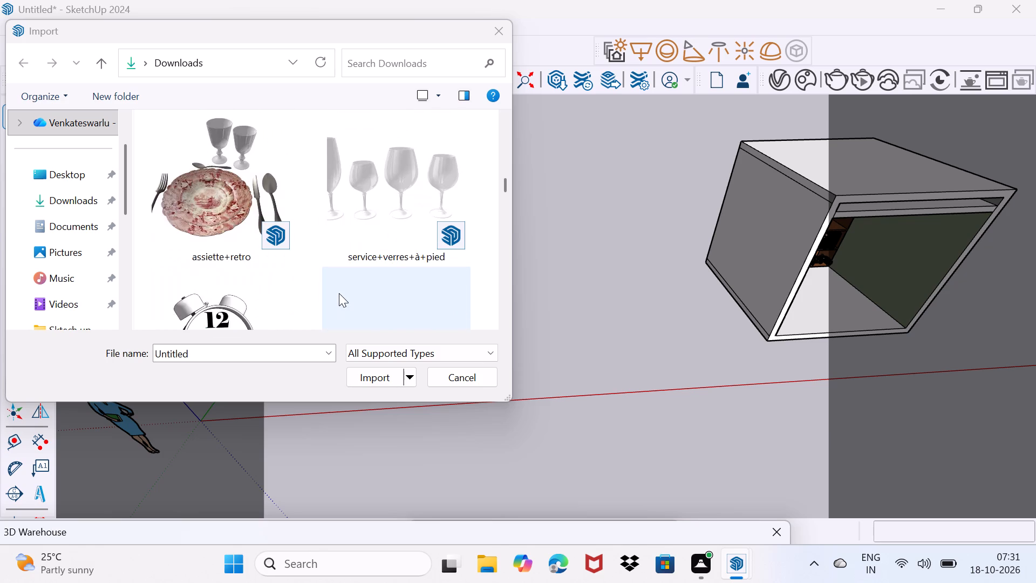
{"action": "scroll", "coordinate": [339, 293], "scroll_direction": "up", "scroll_amount": 4}
{"action": "scroll", "coordinate": [339, 293], "scroll_direction": "down", "scroll_amount": 2}
{"action": "scroll", "coordinate": [339, 293], "scroll_direction": "up", "scroll_amount": 2}
{"action": "scroll", "coordinate": [339, 293], "scroll_direction": "down", "scroll_amount": 5}
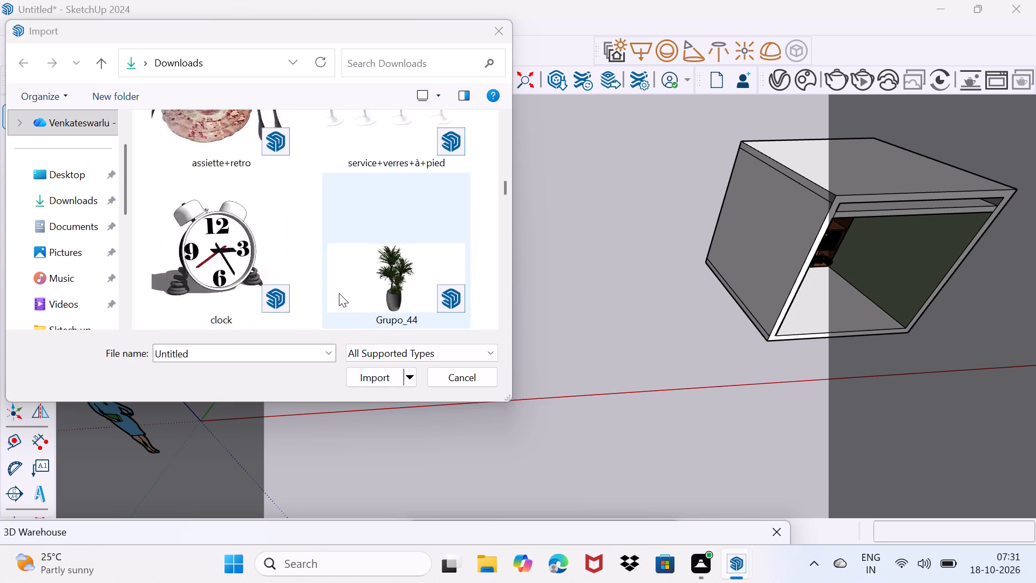
{"action": "scroll", "coordinate": [339, 293], "scroll_direction": "down", "scroll_amount": 7}
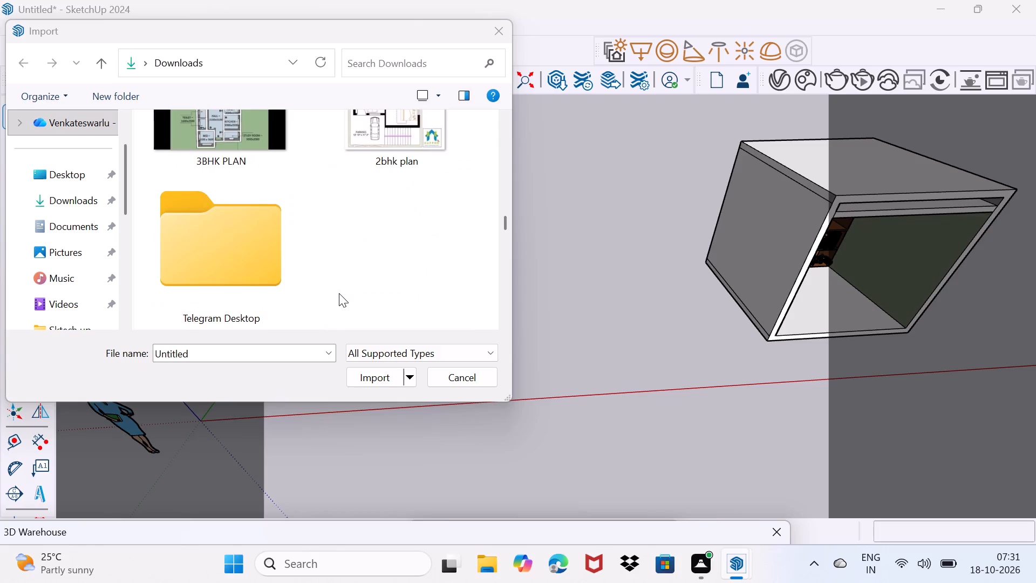
{"action": "scroll", "coordinate": [339, 293], "scroll_direction": "down", "scroll_amount": 9}
{"action": "scroll", "coordinate": [339, 293], "scroll_direction": "up", "scroll_amount": 2}
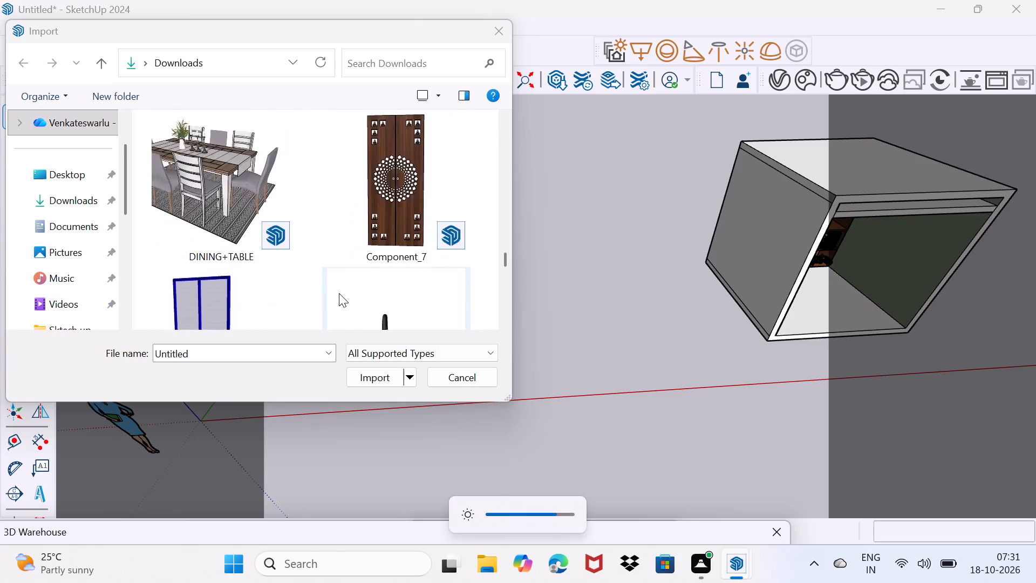
{"action": "scroll", "coordinate": [339, 293], "scroll_direction": "down", "scroll_amount": 8}
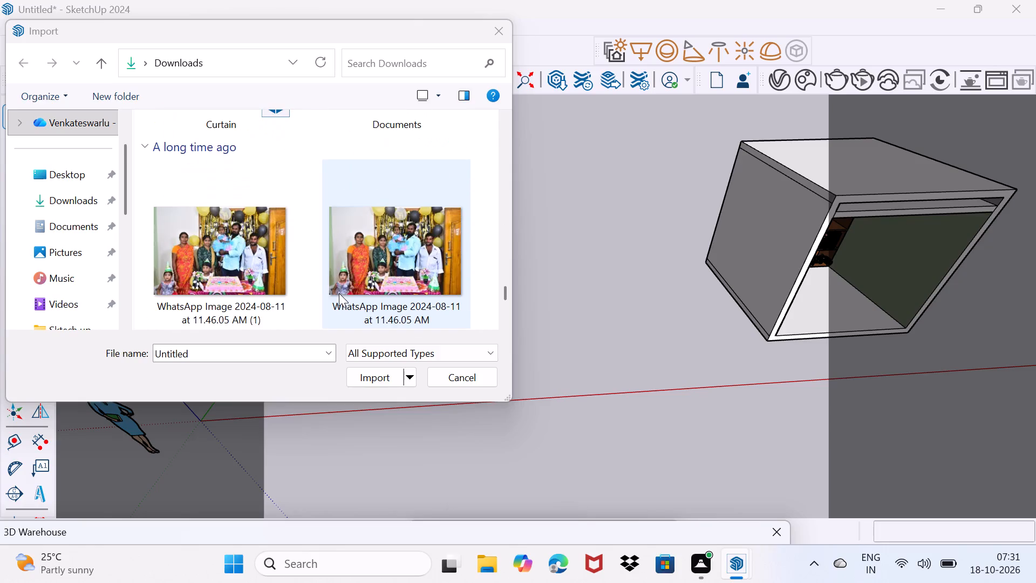
{"action": "scroll", "coordinate": [339, 293], "scroll_direction": "down", "scroll_amount": 4}
{"action": "scroll", "coordinate": [339, 293], "scroll_direction": "up", "scroll_amount": 5}
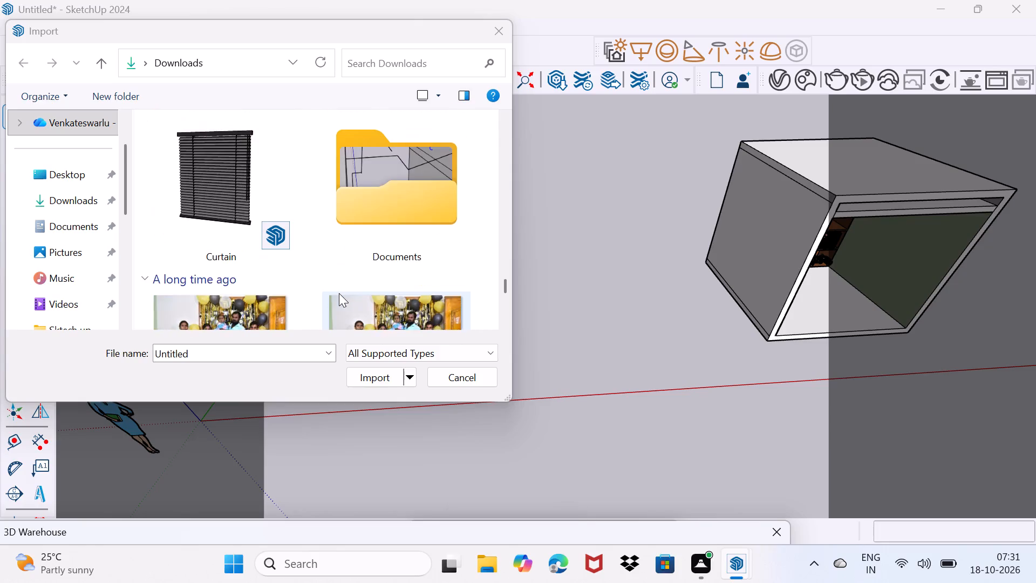
{"action": "scroll", "coordinate": [339, 293], "scroll_direction": "up", "scroll_amount": 7}
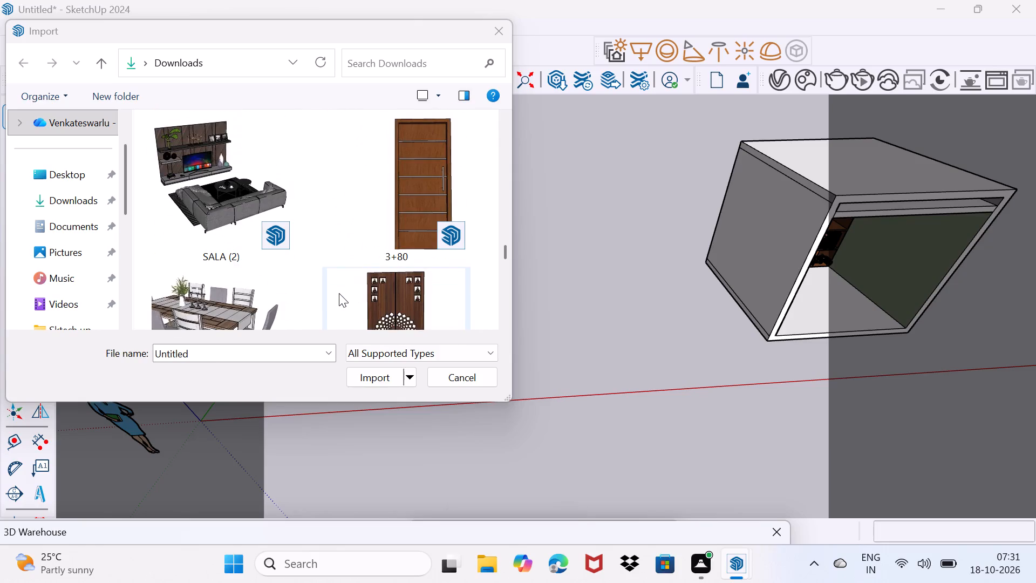
Import the SALA (2) living-room set and place it on open ground between the origin and the room.
{"action": "left_click", "coordinate": [208, 201]}
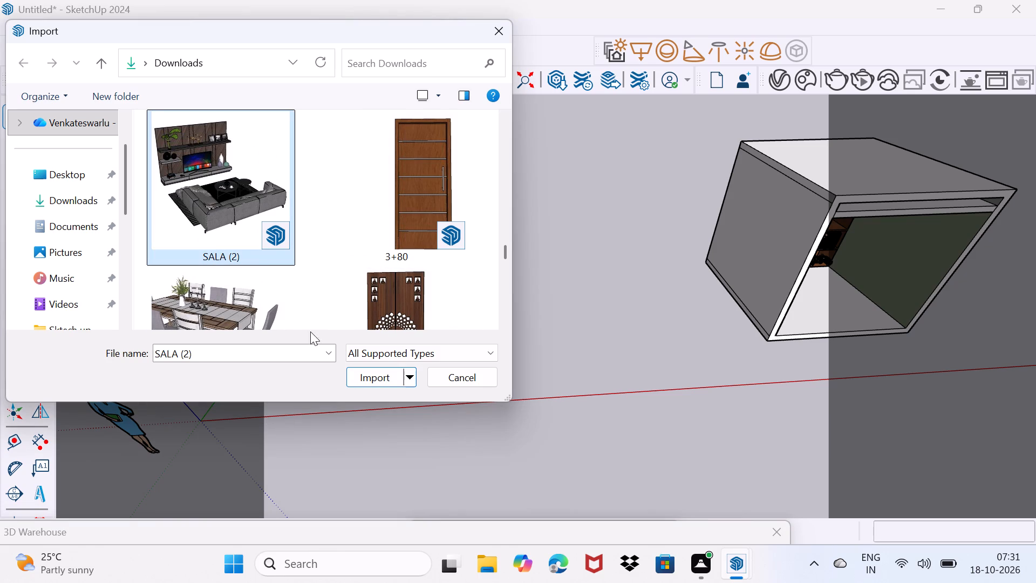
{"action": "left_click", "coordinate": [371, 380]}
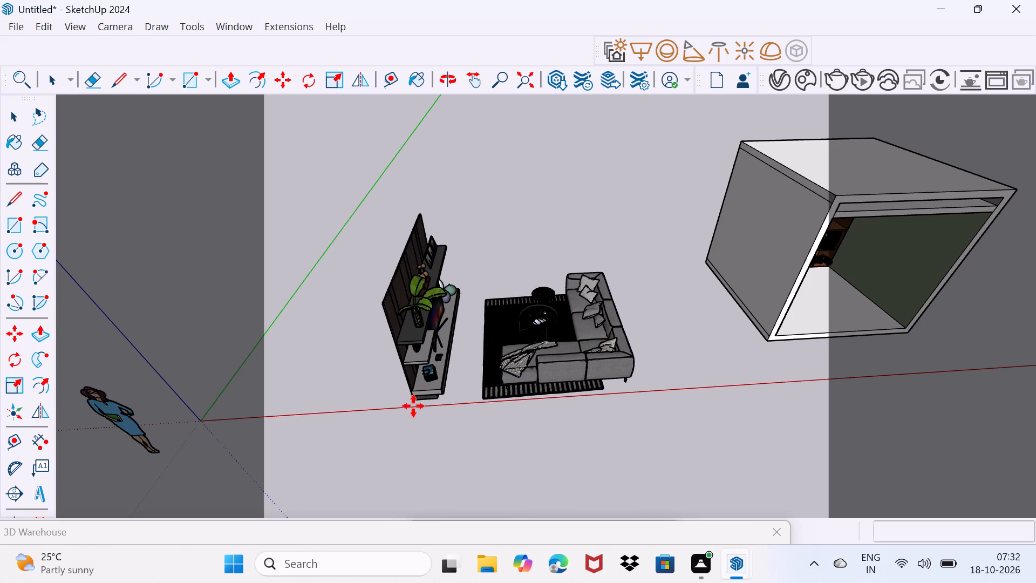
{"action": "scroll", "coordinate": [413, 406], "scroll_direction": "up", "scroll_amount": 3}
{"action": "middle_click_drag", "start_coordinate": [417, 409], "coordinate": [335, 360]}
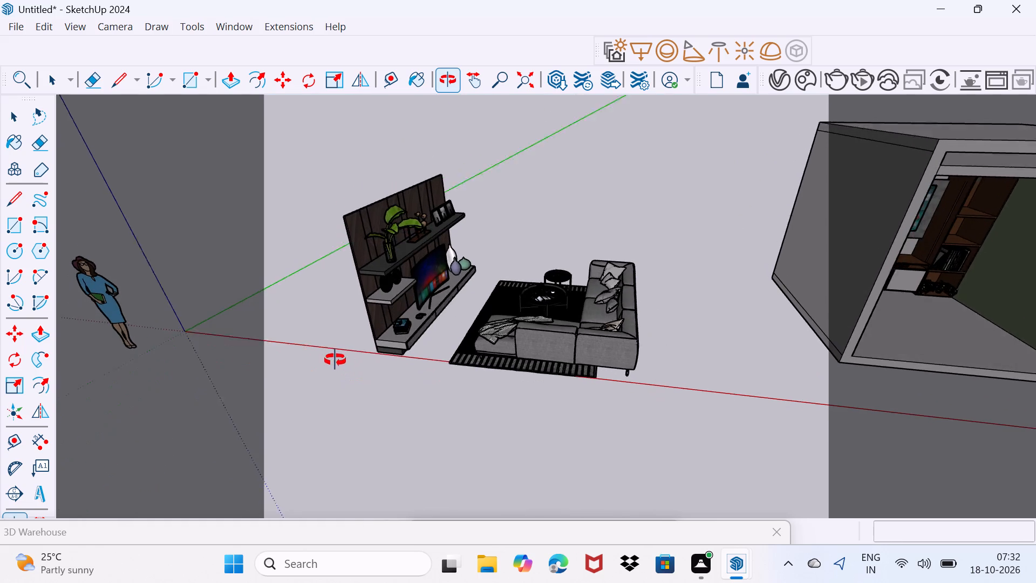
{"action": "middle_click_drag", "start_coordinate": [335, 360], "coordinate": [319, 354]}
{"action": "left_click", "coordinate": [390, 377]}
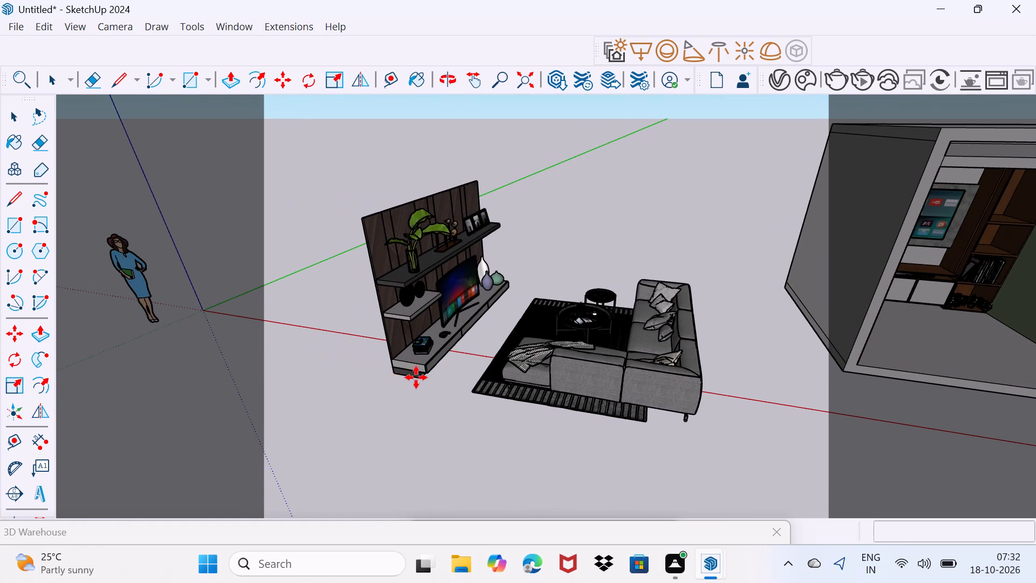
Explode the imported living-room set component.
{"action": "scroll", "coordinate": [421, 375], "scroll_direction": "up", "scroll_amount": 4}
{"action": "key", "text": "space"}
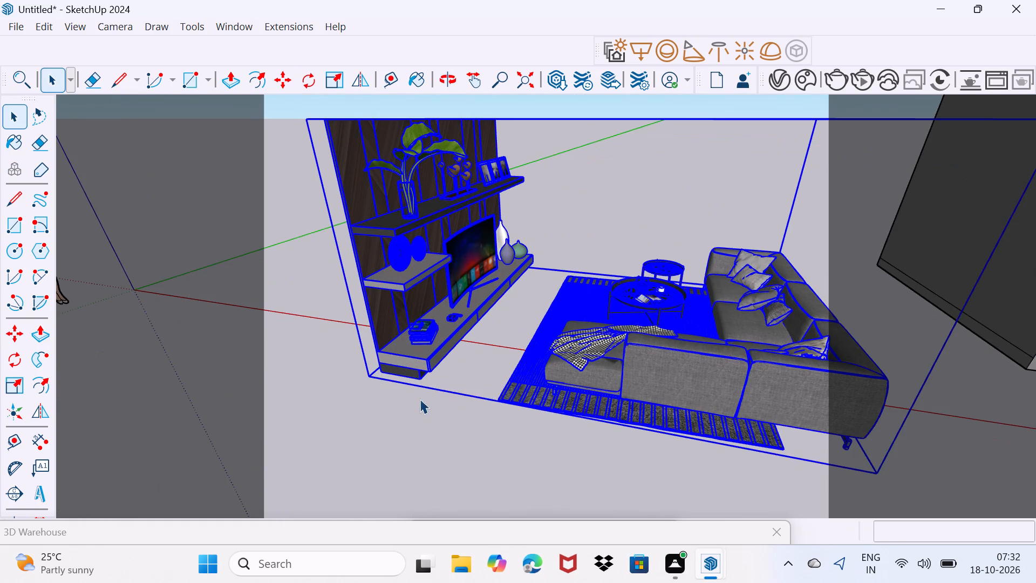
{"action": "left_click_drag", "start_coordinate": [418, 417], "coordinate": [419, 412]}
{"action": "middle_click_drag", "start_coordinate": [437, 383], "coordinate": [360, 505]}
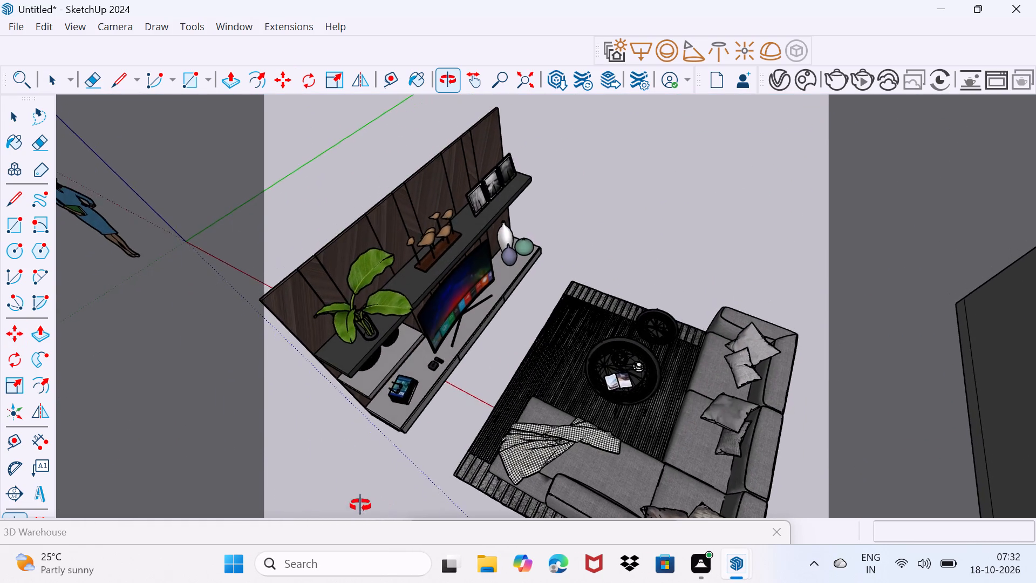
{"action": "middle_click_drag", "start_coordinate": [360, 505], "coordinate": [381, 371]}
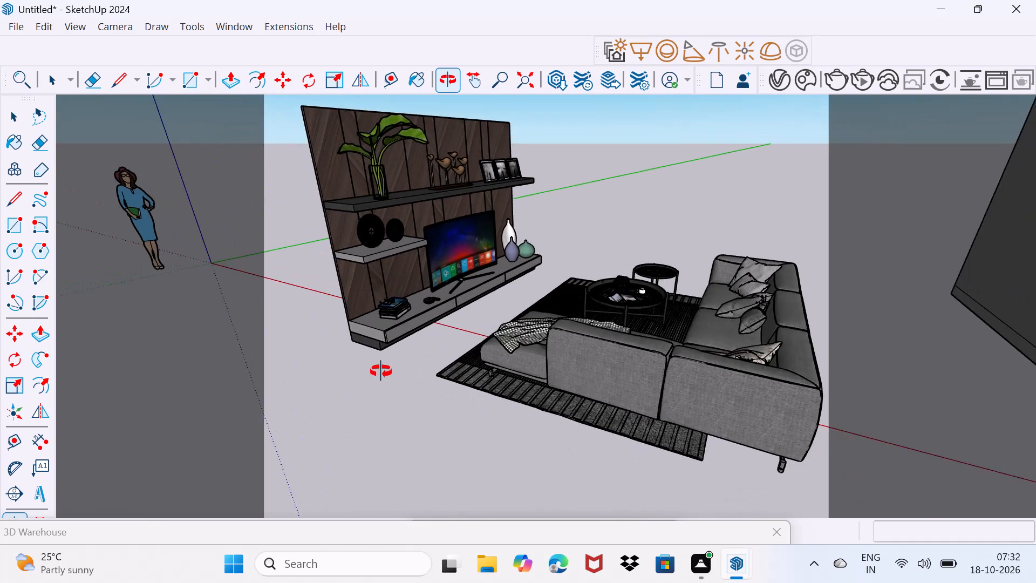
{"action": "middle_click_drag", "start_coordinate": [381, 371], "coordinate": [386, 366]}
{"action": "scroll", "coordinate": [403, 334], "scroll_direction": "up", "scroll_amount": 15}
{"action": "middle_click_drag", "start_coordinate": [405, 302], "coordinate": [401, 320]}
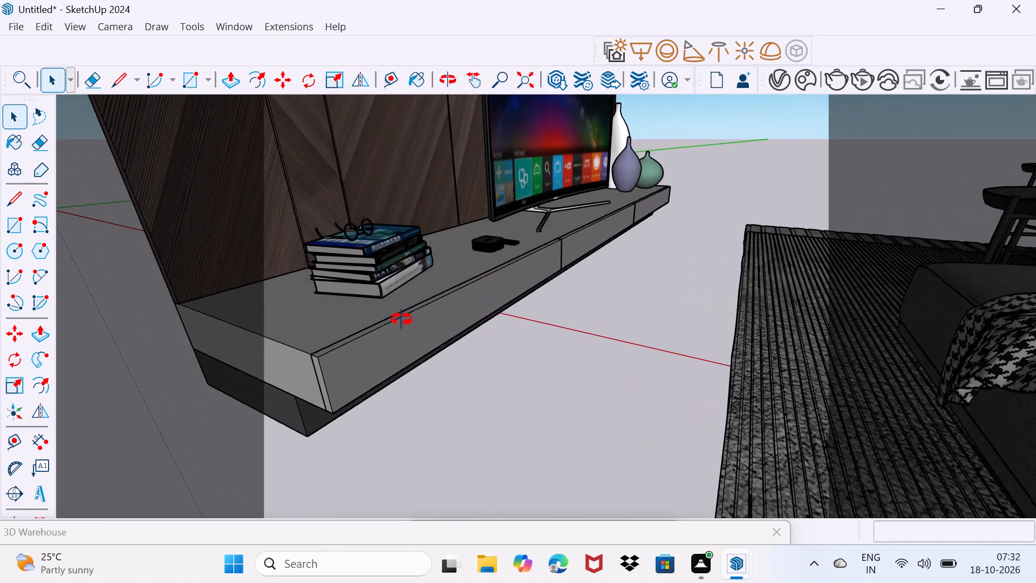
{"action": "middle_click_drag", "start_coordinate": [401, 320], "coordinate": [366, 469]}
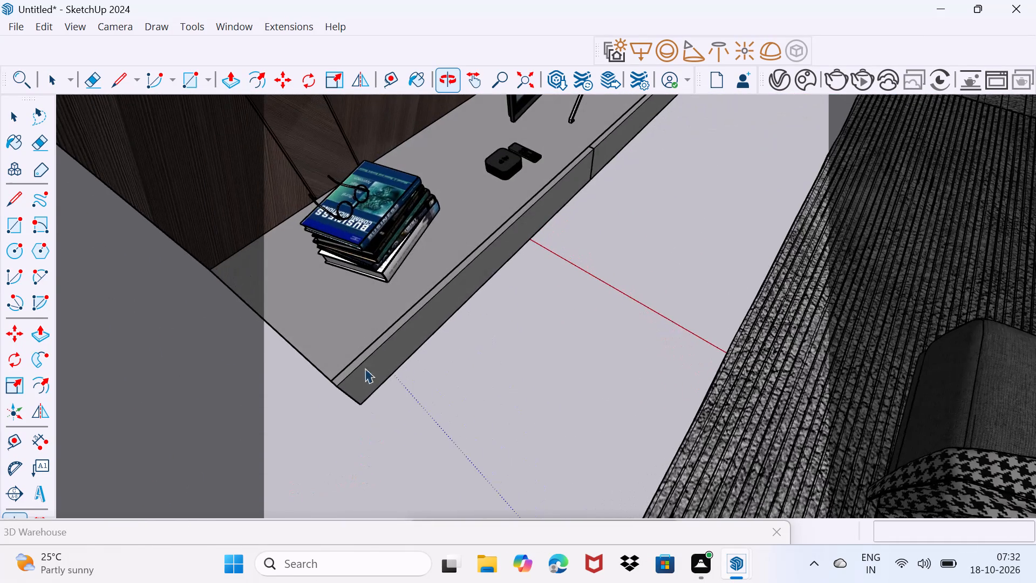
{"action": "scroll", "coordinate": [530, 185], "scroll_direction": "up", "scroll_amount": 5}
{"action": "scroll", "coordinate": [551, 143], "scroll_direction": "up", "scroll_amount": 15}
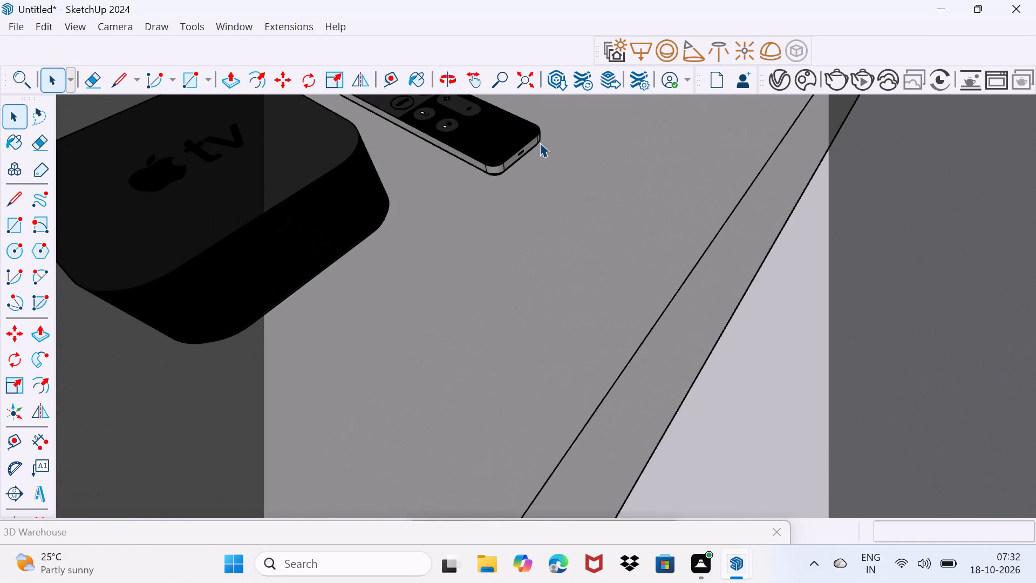
{"action": "left_click", "coordinate": [497, 157]}
{"action": "right_click", "coordinate": [497, 157]}
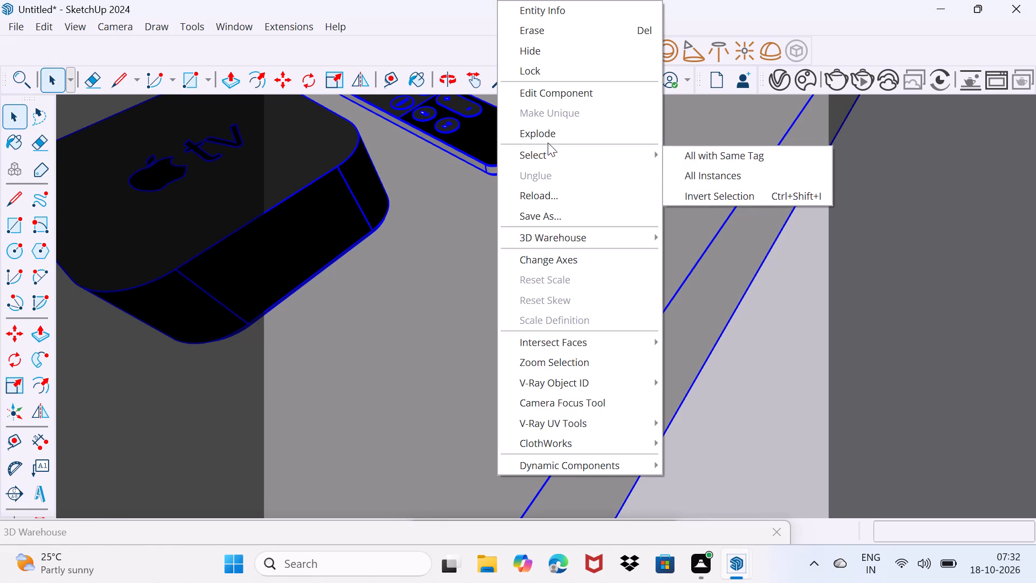
{"action": "left_click", "coordinate": [548, 139]}
Move the Apple TV box and remote from the imported wall unit onto the room's TV cabinet top, in front of the slatted panel.
{"action": "left_click", "coordinate": [489, 158]}
{"action": "double_click", "coordinate": [489, 158]}
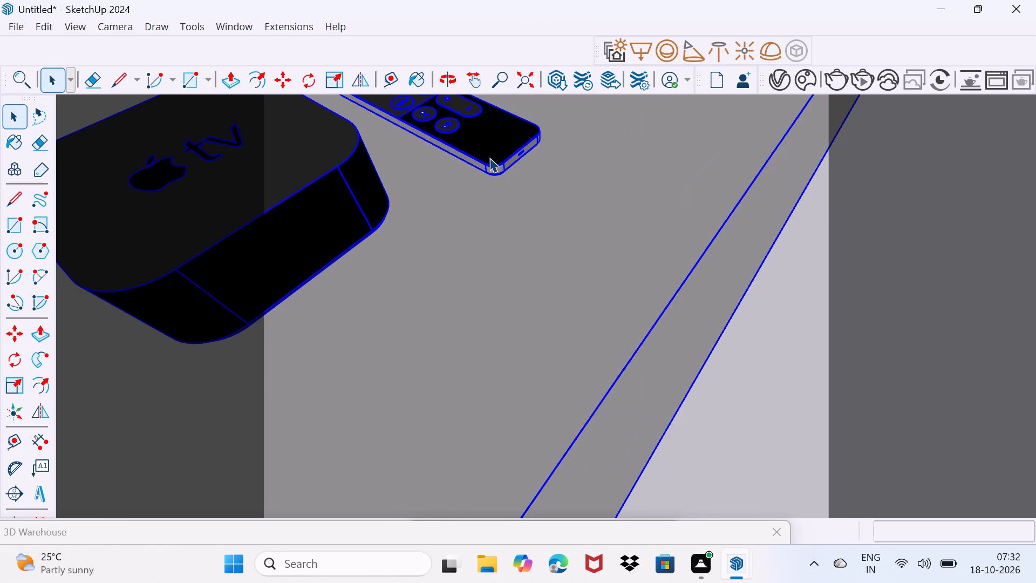
{"action": "left_click", "coordinate": [503, 178]}
{"action": "left_click", "coordinate": [493, 167]}
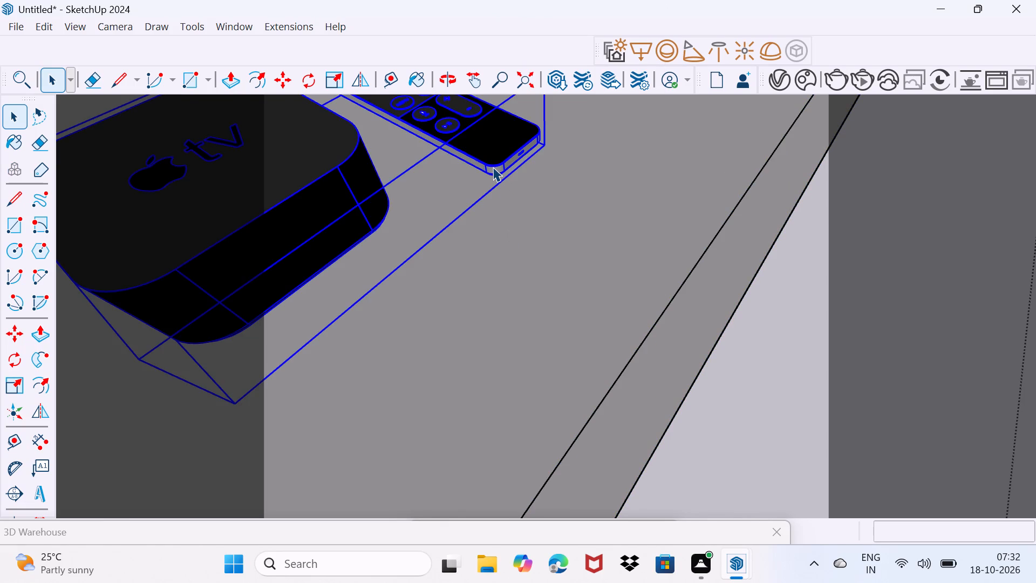
{"action": "scroll", "coordinate": [493, 166], "scroll_direction": "down", "scroll_amount": 9}
{"action": "middle_click_drag", "start_coordinate": [493, 166], "coordinate": [338, 189]}
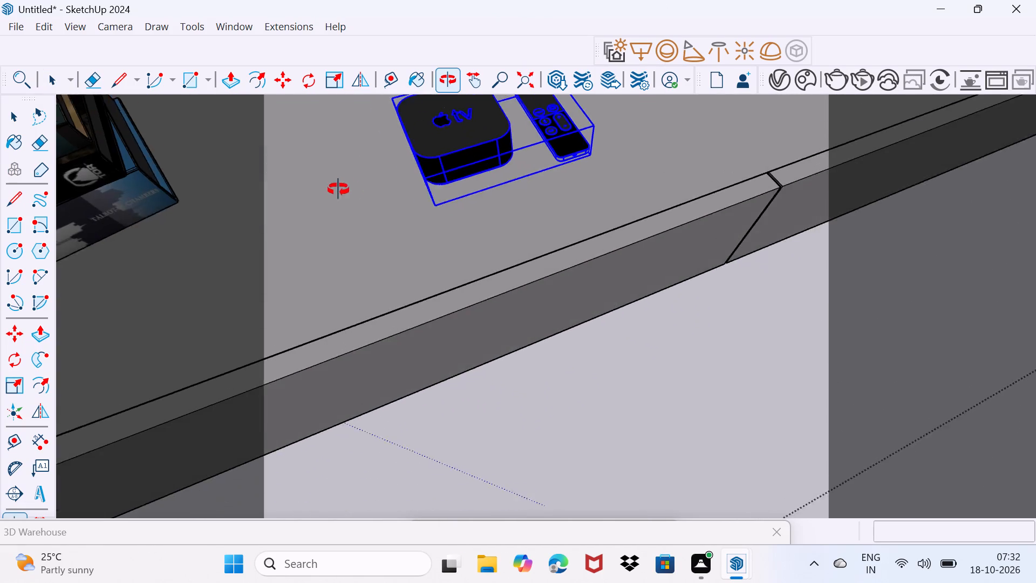
{"action": "middle_click_drag", "start_coordinate": [338, 189], "coordinate": [337, 189]}
{"action": "key", "text": "m"}
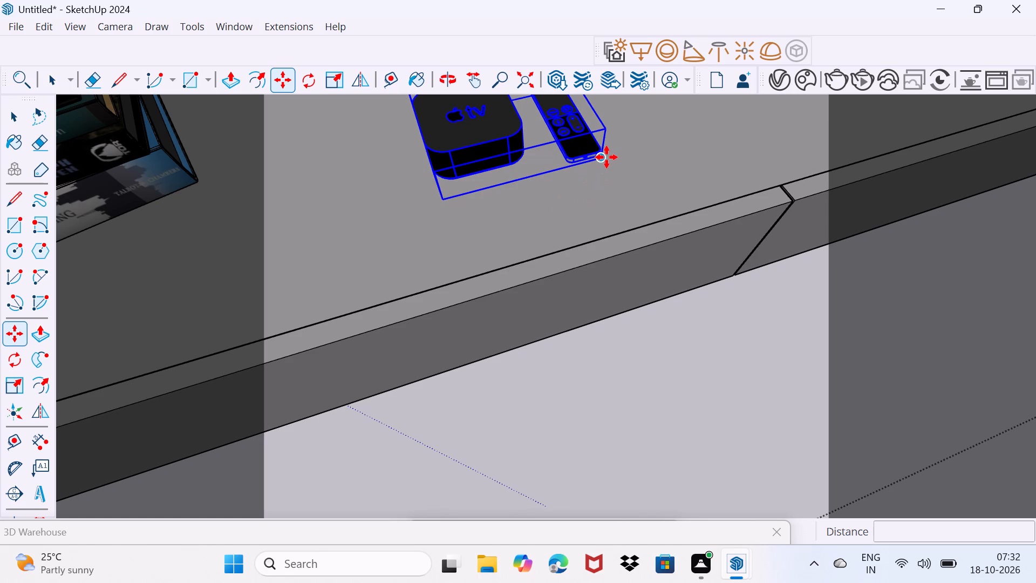
{"action": "left_click", "coordinate": [606, 157]}
{"action": "scroll", "coordinate": [638, 232], "scroll_direction": "down", "scroll_amount": 18}
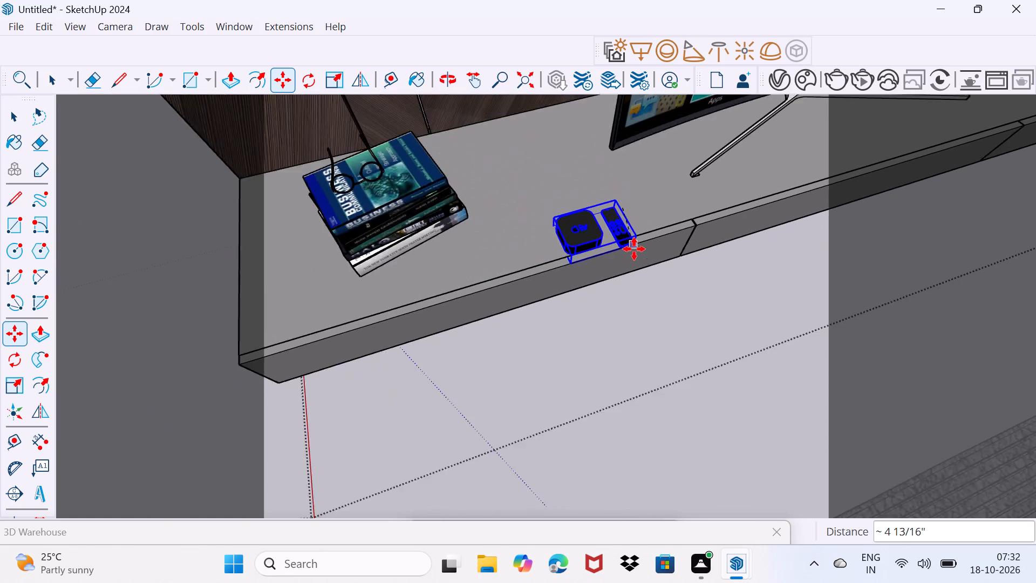
{"action": "scroll", "coordinate": [634, 249], "scroll_direction": "down", "scroll_amount": 13}
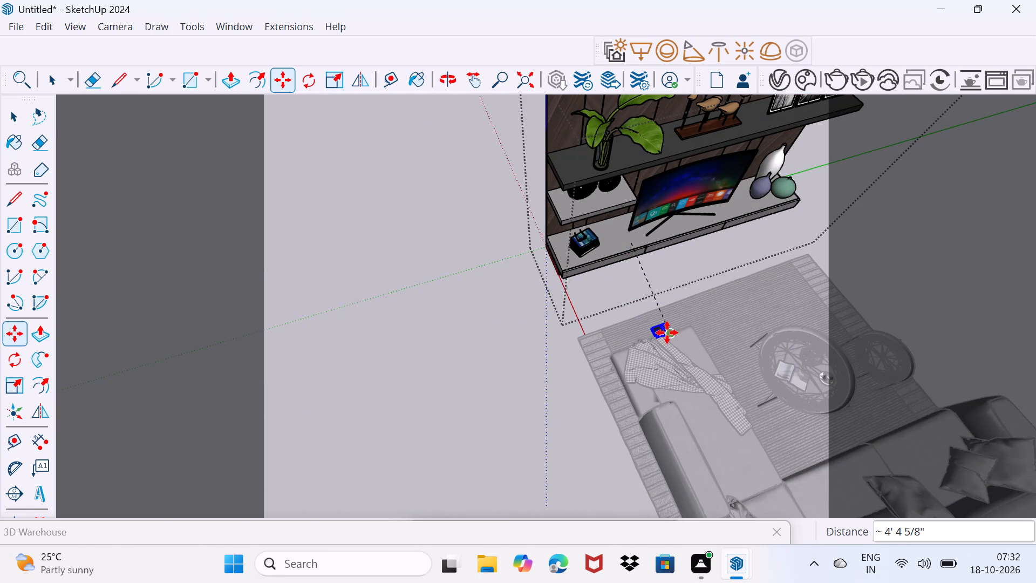
{"action": "middle_click_drag", "start_coordinate": [667, 333], "coordinate": [284, 206]}
{"action": "scroll", "coordinate": [362, 233], "scroll_direction": "down", "scroll_amount": 13}
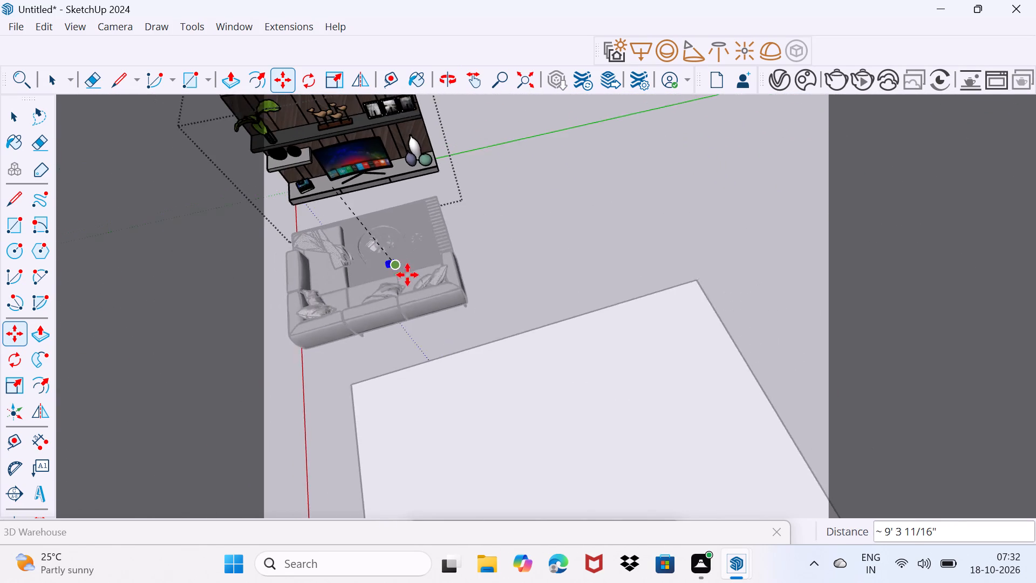
{"action": "middle_click_drag", "start_coordinate": [427, 352], "coordinate": [588, 211]}
{"action": "middle_click_drag", "start_coordinate": [543, 470], "coordinate": [624, 337]}
{"action": "scroll", "coordinate": [632, 338], "scroll_direction": "up", "scroll_amount": 8}
{"action": "middle_click_drag", "start_coordinate": [670, 316], "coordinate": [480, 311]}
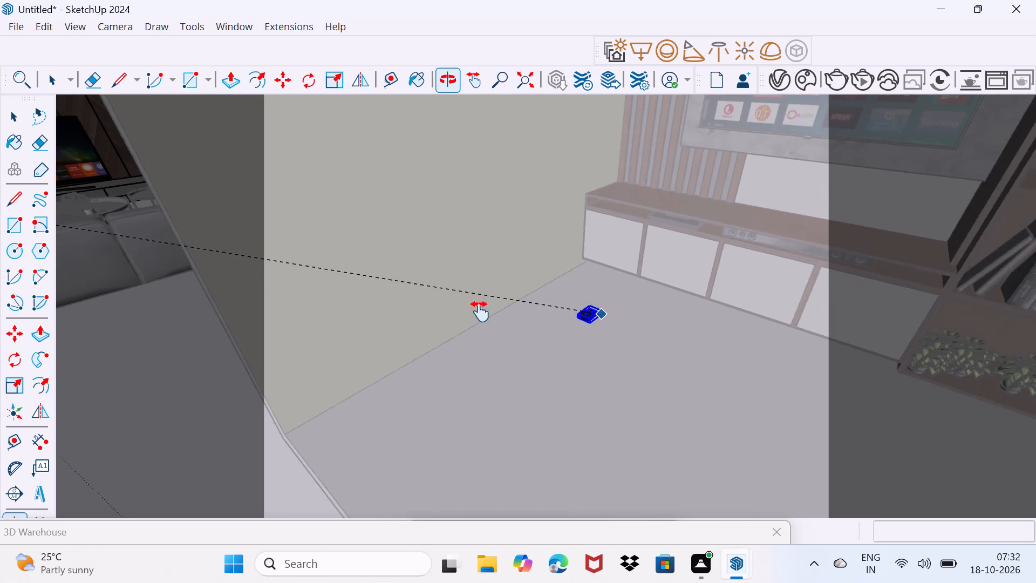
{"action": "middle_click_drag", "start_coordinate": [480, 311], "coordinate": [321, 313]}
{"action": "middle_click_drag", "start_coordinate": [344, 314], "coordinate": [648, 270]}
{"action": "scroll", "coordinate": [648, 270], "scroll_direction": "down", "scroll_amount": 4}
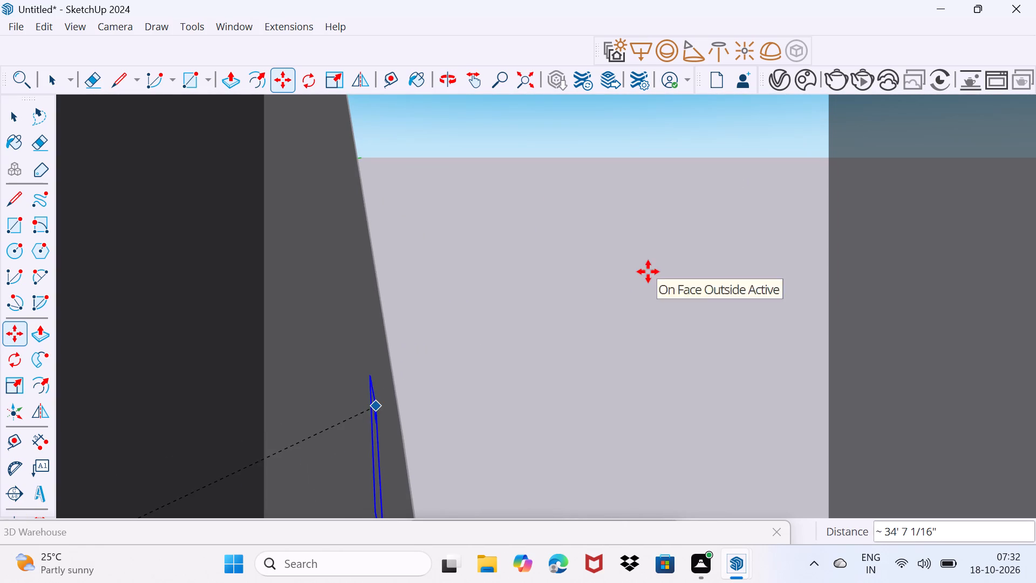
{"action": "scroll", "coordinate": [648, 272], "scroll_direction": "down", "scroll_amount": 20}
{"action": "scroll", "coordinate": [648, 272], "scroll_direction": "down", "scroll_amount": 9}
{"action": "middle_click", "coordinate": [574, 347]}
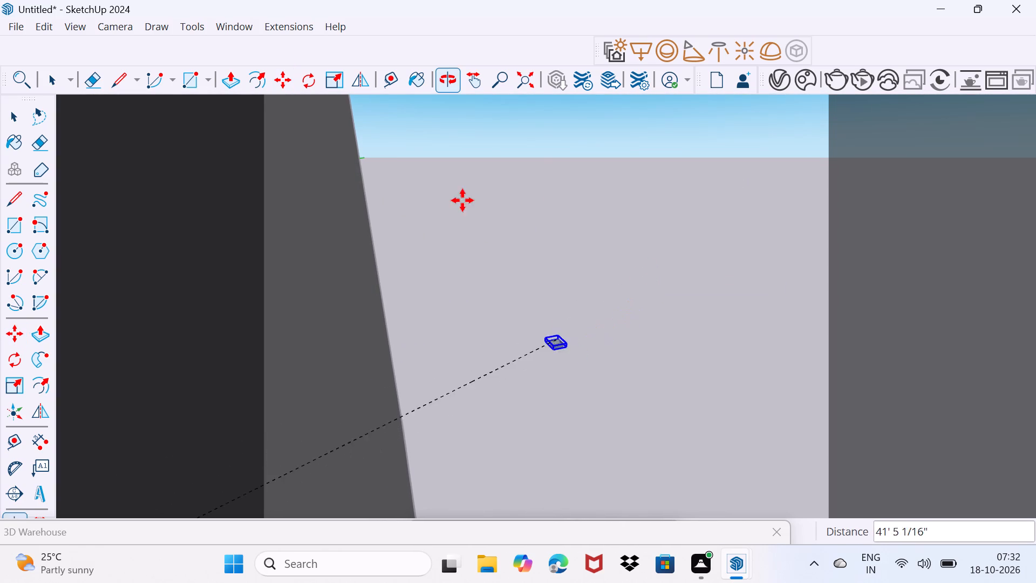
{"action": "left_click", "coordinate": [529, 69]}
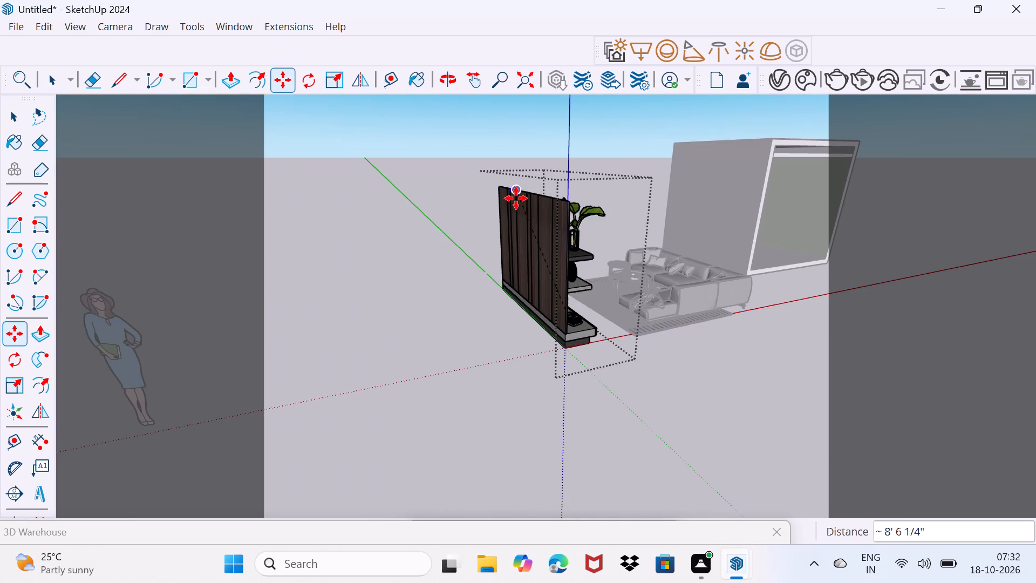
{"action": "scroll", "coordinate": [692, 296], "scroll_direction": "up", "scroll_amount": 3}
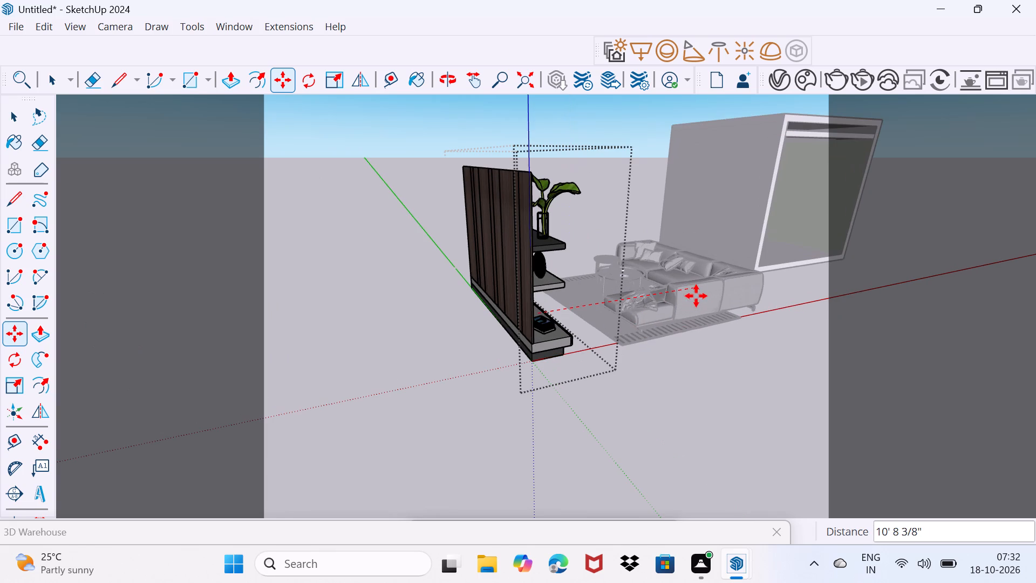
{"action": "middle_click_drag", "start_coordinate": [696, 296], "coordinate": [408, 424]}
{"action": "scroll", "coordinate": [606, 326], "scroll_direction": "up", "scroll_amount": 4}
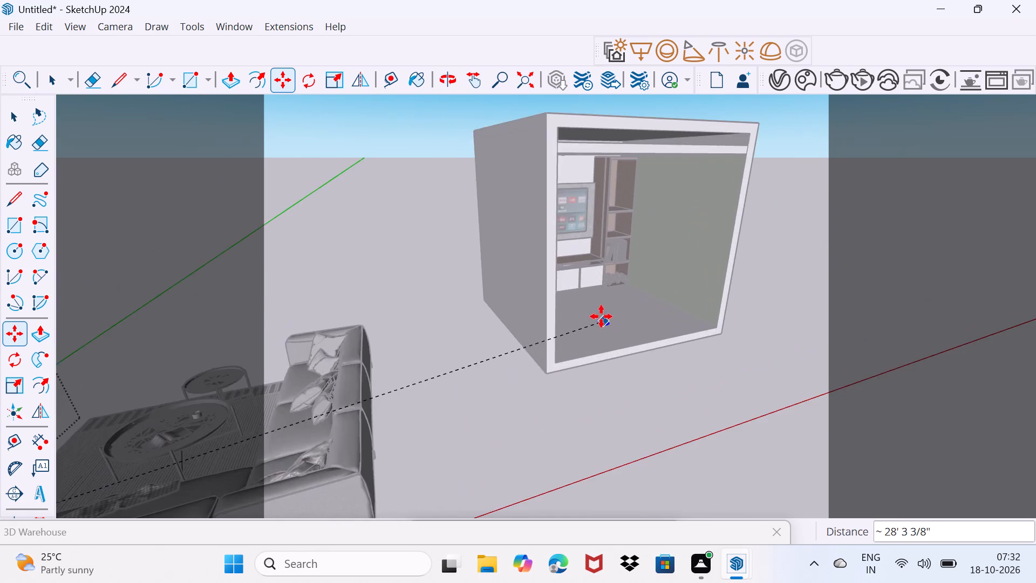
{"action": "scroll", "coordinate": [601, 316], "scroll_direction": "up", "scroll_amount": 11}
{"action": "scroll", "coordinate": [531, 231], "scroll_direction": "up", "scroll_amount": 10}
{"action": "middle_click_drag", "start_coordinate": [510, 215], "coordinate": [517, 231]}
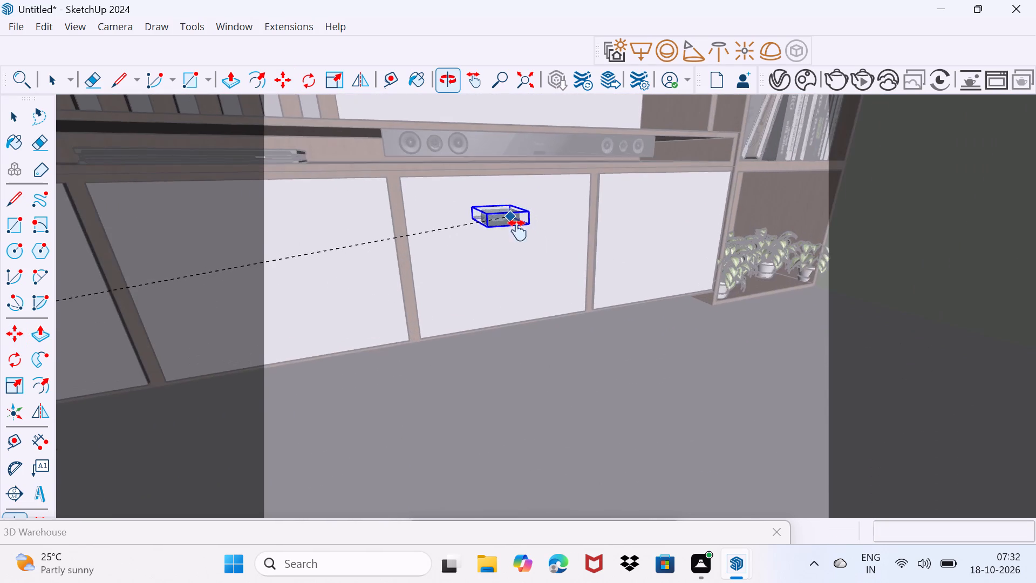
{"action": "middle_click_drag", "start_coordinate": [517, 231], "coordinate": [631, 275]}
{"action": "middle_click_drag", "start_coordinate": [359, 312], "coordinate": [425, 302]}
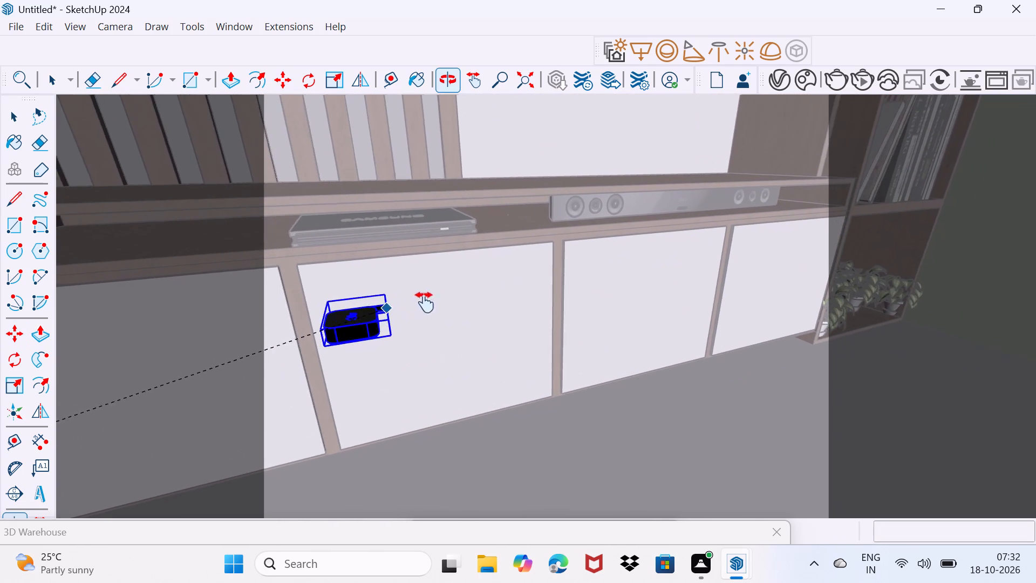
{"action": "middle_click_drag", "start_coordinate": [425, 302], "coordinate": [575, 282]}
{"action": "scroll", "coordinate": [408, 234], "scroll_direction": "up", "scroll_amount": 8}
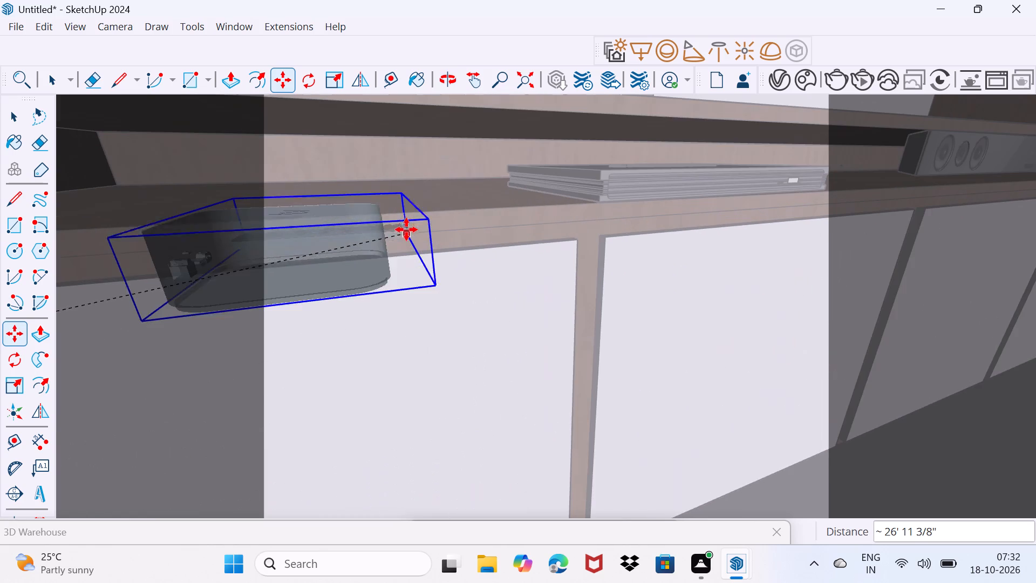
{"action": "middle_click_drag", "start_coordinate": [406, 227], "coordinate": [408, 312]}
{"action": "scroll", "coordinate": [407, 241], "scroll_direction": "down", "scroll_amount": 1}
{"action": "scroll", "coordinate": [459, 193], "scroll_direction": "down", "scroll_amount": 3}
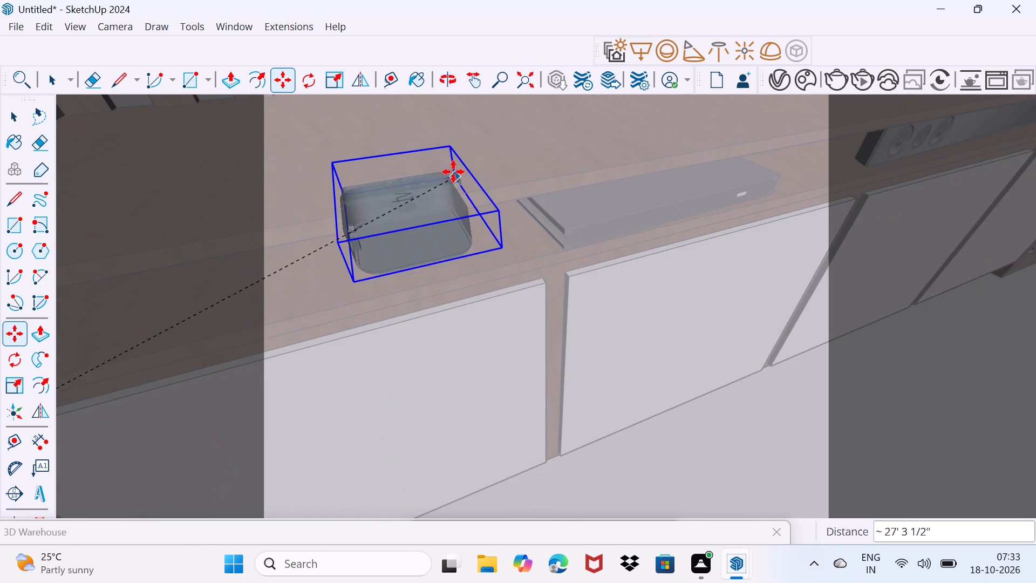
{"action": "middle_click_drag", "start_coordinate": [453, 172], "coordinate": [508, 318]}
{"action": "scroll", "coordinate": [459, 195], "scroll_direction": "down", "scroll_amount": 1, "text": "shift"}
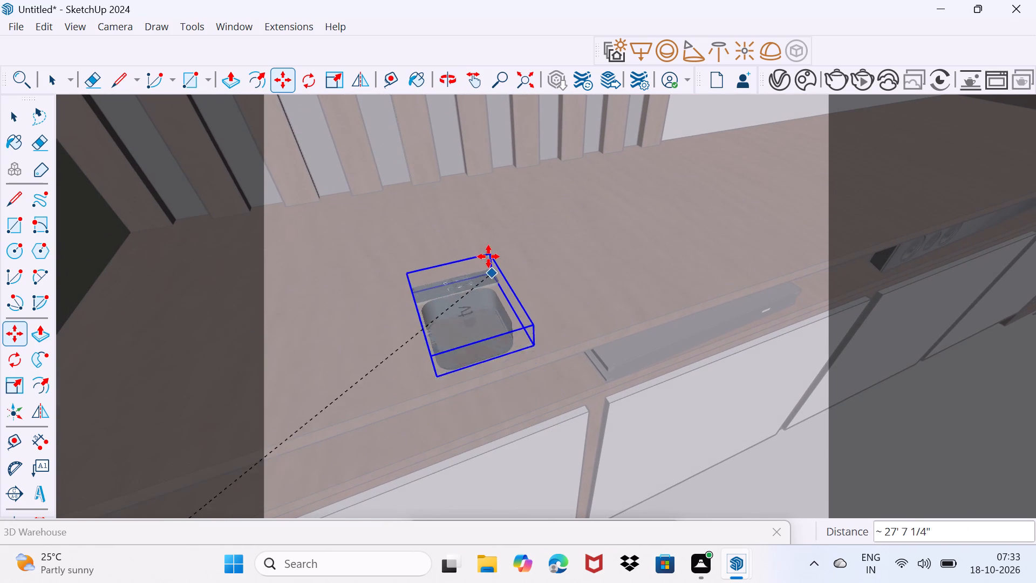
{"action": "left_click", "coordinate": [480, 238]}
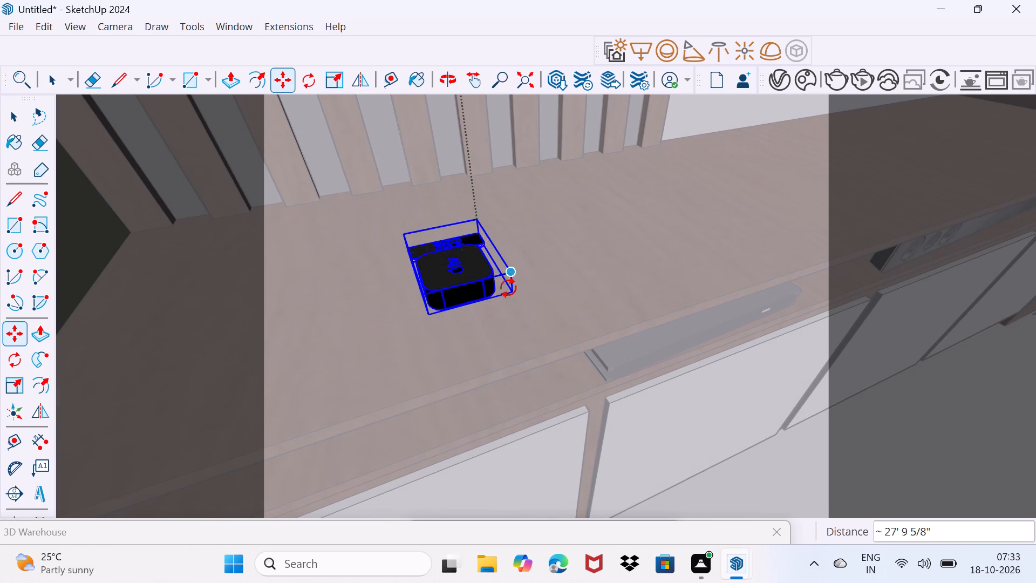
{"action": "middle_click_drag", "start_coordinate": [540, 299], "coordinate": [465, 397]}
{"action": "key", "text": "space"}
{"action": "left_click_drag", "start_coordinate": [499, 389], "coordinate": [534, 331]}
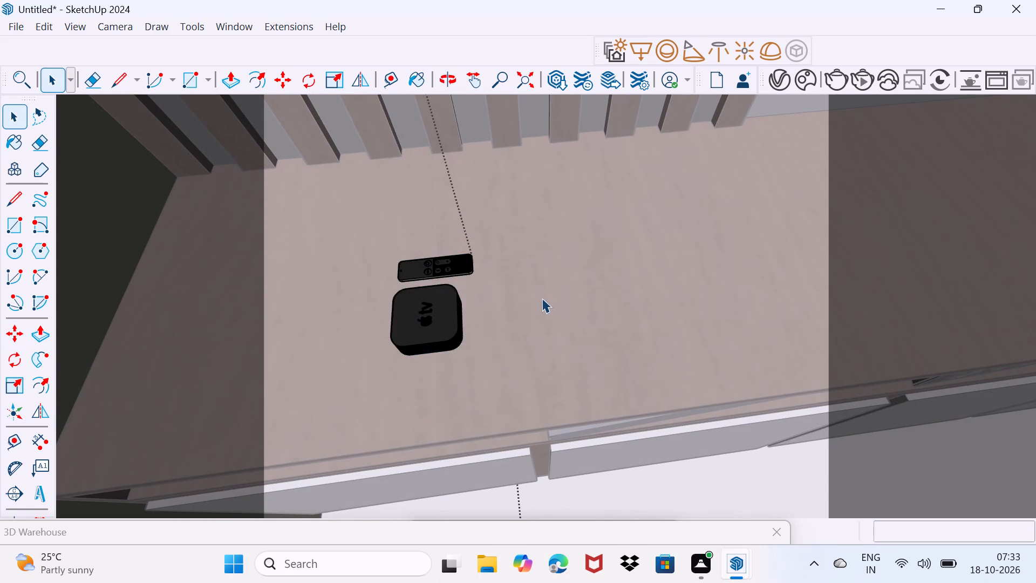
{"action": "scroll", "coordinate": [541, 298], "scroll_direction": "down", "scroll_amount": 20}
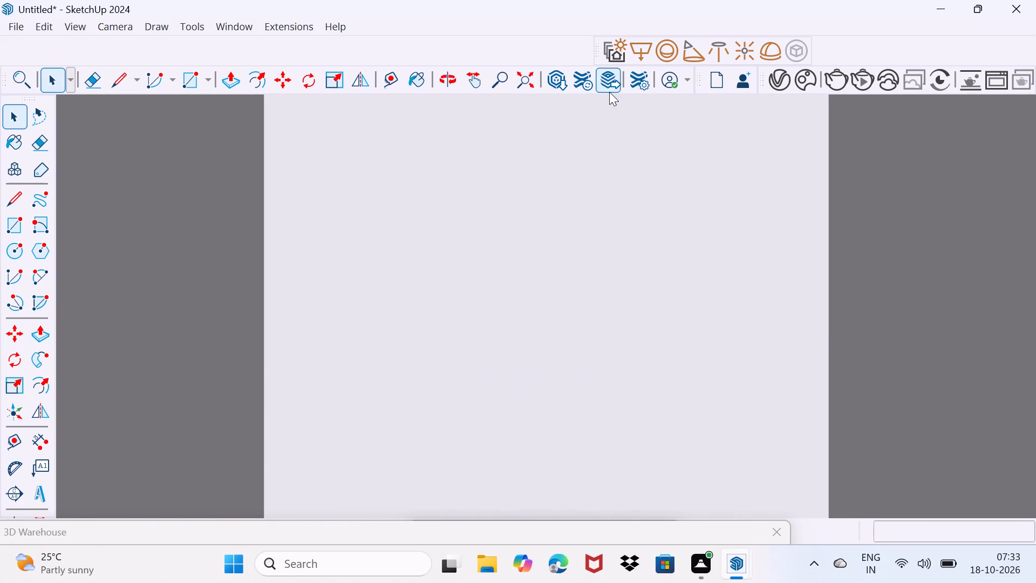
{"action": "left_click", "coordinate": [519, 81]}
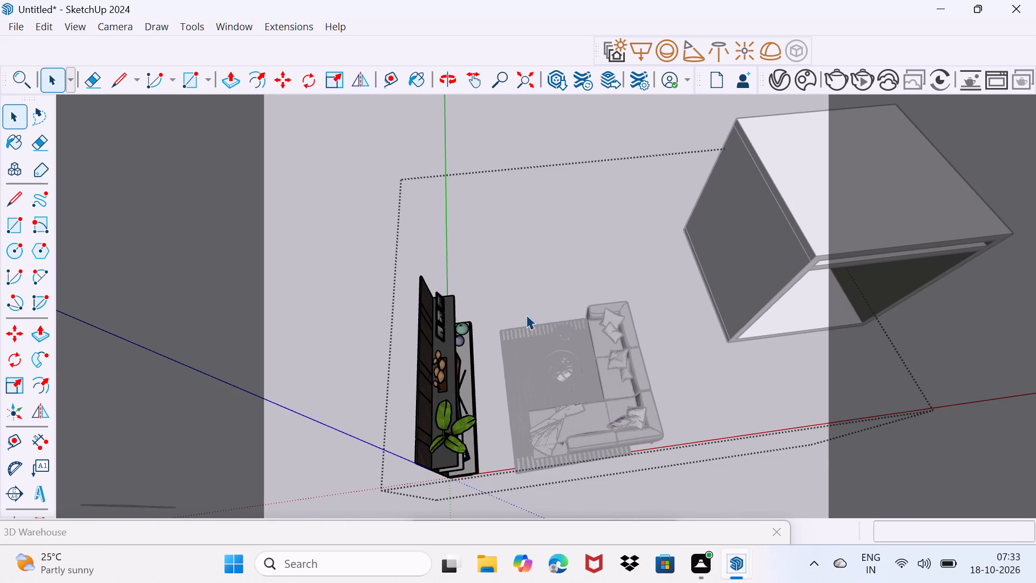
{"action": "left_click", "coordinate": [544, 263]}
{"action": "double_click", "coordinate": [541, 267]}
Move the three black-and-white picture frames from the imported wall unit's upper shelf into the room's tall bookshelf, two compartments above the books.
{"action": "middle_click_drag", "start_coordinate": [530, 367], "coordinate": [516, 368]}
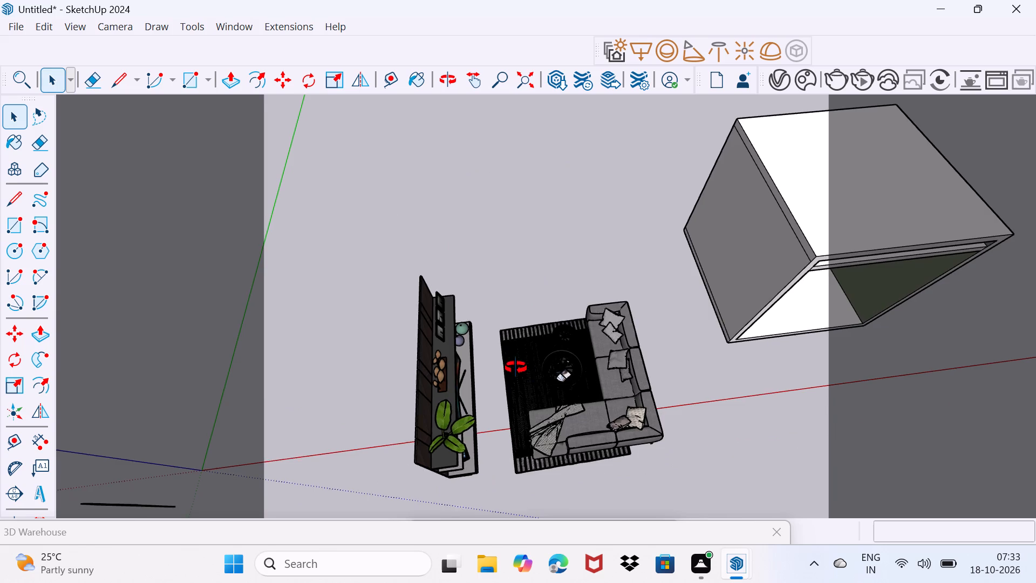
{"action": "middle_click_drag", "start_coordinate": [516, 368], "coordinate": [277, 286]}
{"action": "scroll", "coordinate": [413, 409], "scroll_direction": "up", "scroll_amount": 3}
{"action": "scroll", "coordinate": [377, 328], "scroll_direction": "up", "scroll_amount": 5}
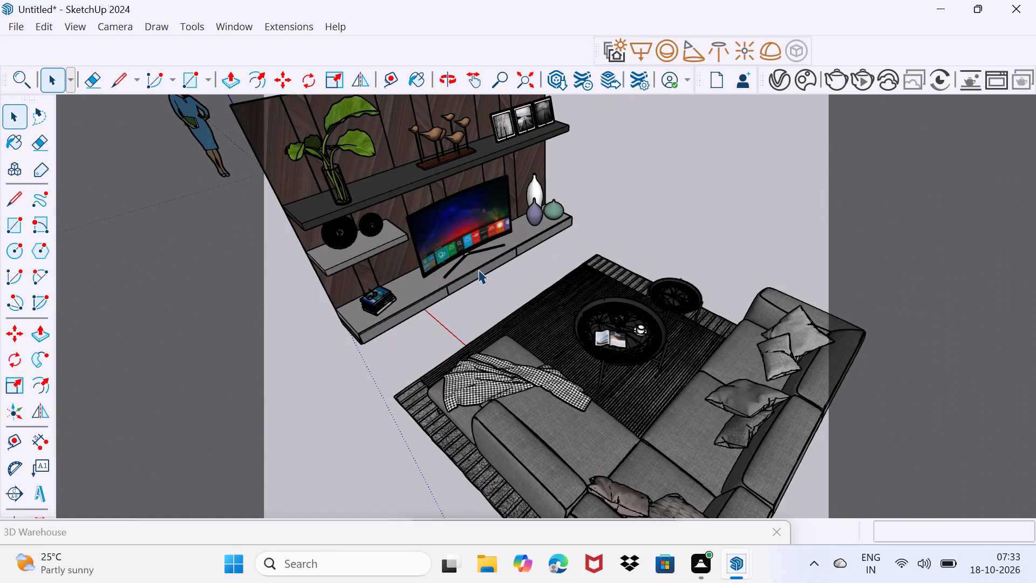
{"action": "scroll", "coordinate": [478, 269], "scroll_direction": "up", "scroll_amount": 2}
{"action": "scroll", "coordinate": [491, 226], "scroll_direction": "up", "scroll_amount": 5}
{"action": "middle_click_drag", "start_coordinate": [496, 221], "coordinate": [604, 378]}
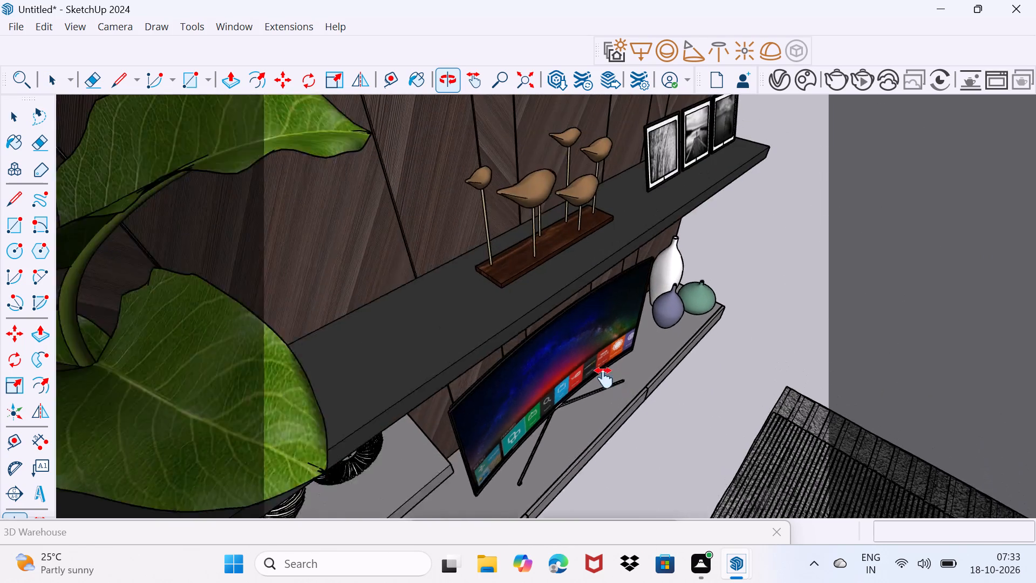
{"action": "middle_click_drag", "start_coordinate": [604, 378], "coordinate": [435, 369]}
{"action": "scroll", "coordinate": [529, 378], "scroll_direction": "down", "scroll_amount": 1, "text": "shift"}
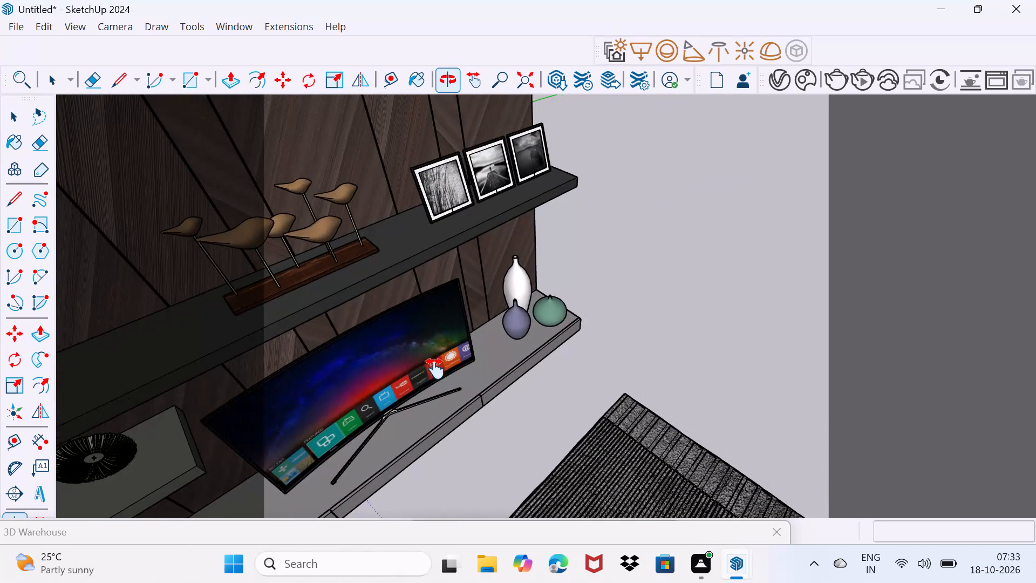
{"action": "middle_click_drag", "start_coordinate": [435, 369], "coordinate": [435, 368]}
{"action": "left_click", "coordinate": [439, 199]}
{"action": "left_click", "coordinate": [439, 199]}
{"action": "left_click", "coordinate": [439, 199]}
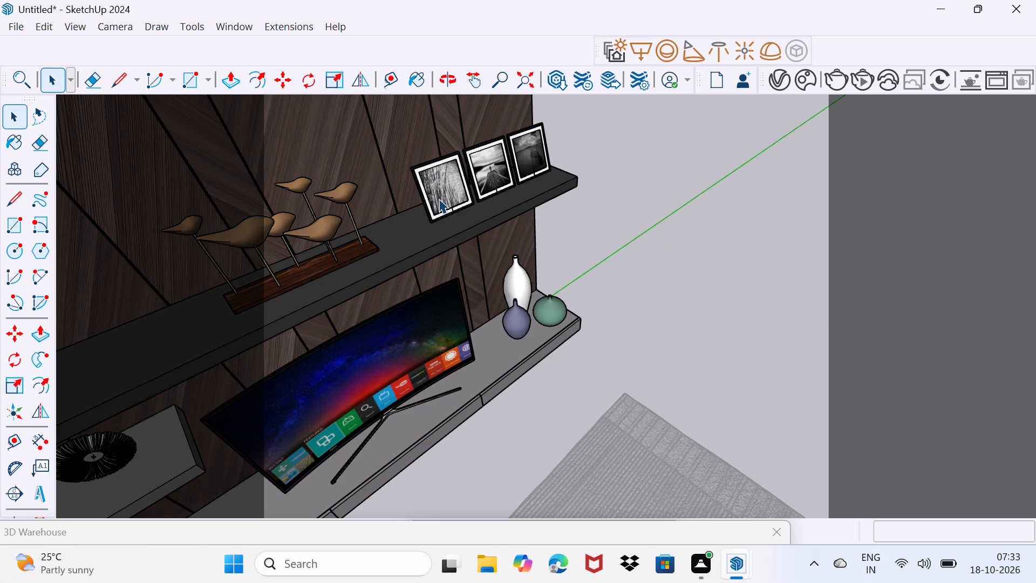
{"action": "left_click", "coordinate": [439, 199]}
{"action": "key", "text": "m"}
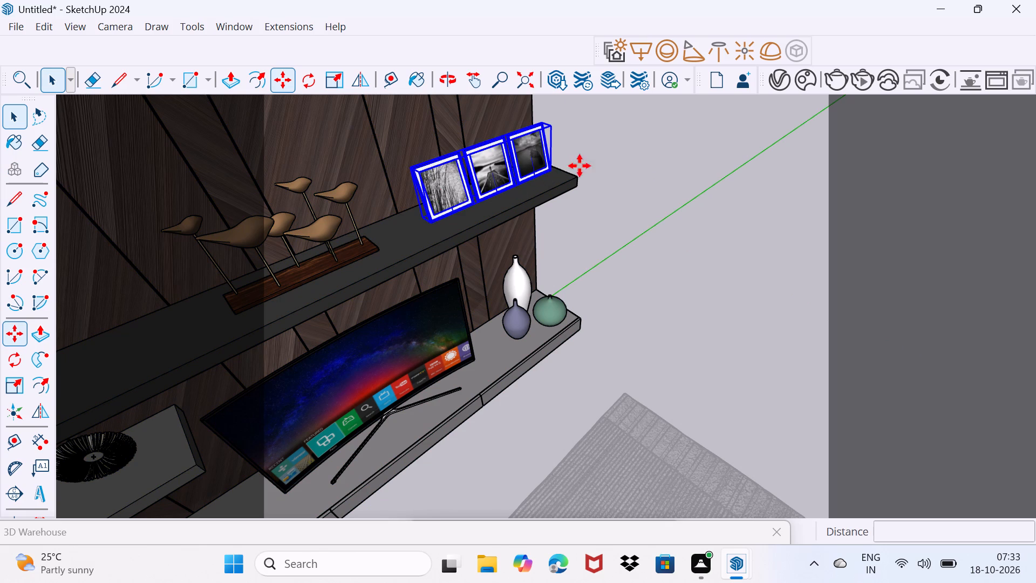
{"action": "left_click", "coordinate": [548, 173]}
{"action": "scroll", "coordinate": [602, 233], "scroll_direction": "down", "scroll_amount": 7}
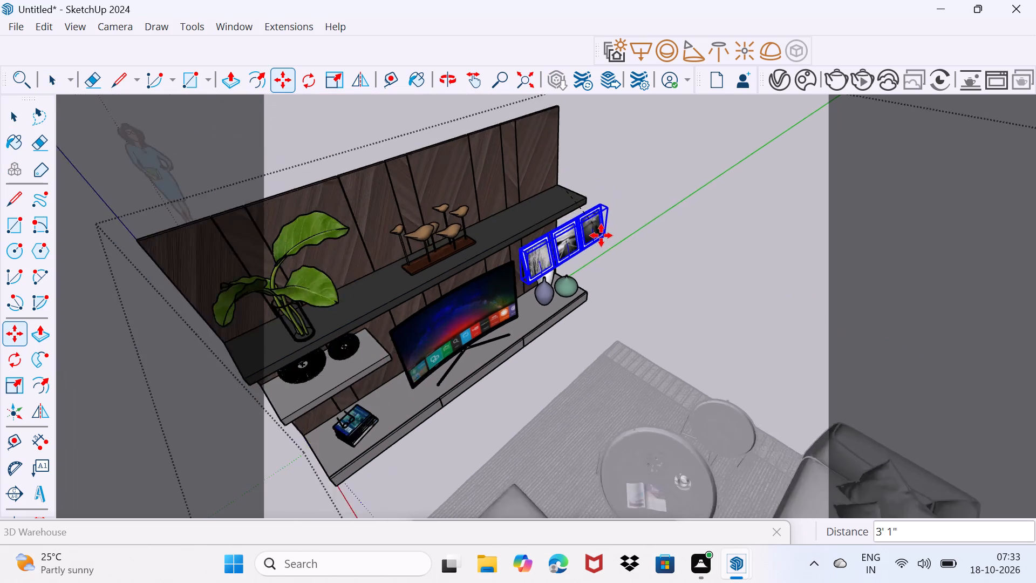
{"action": "scroll", "coordinate": [601, 235], "scroll_direction": "down", "scroll_amount": 5}
{"action": "scroll", "coordinate": [622, 299], "scroll_direction": "down", "scroll_amount": 1}
{"action": "middle_click_drag", "start_coordinate": [628, 309], "coordinate": [306, 306], "text": "shift"}
{"action": "scroll", "coordinate": [306, 306], "scroll_direction": "down", "scroll_amount": 5, "text": "shift"}
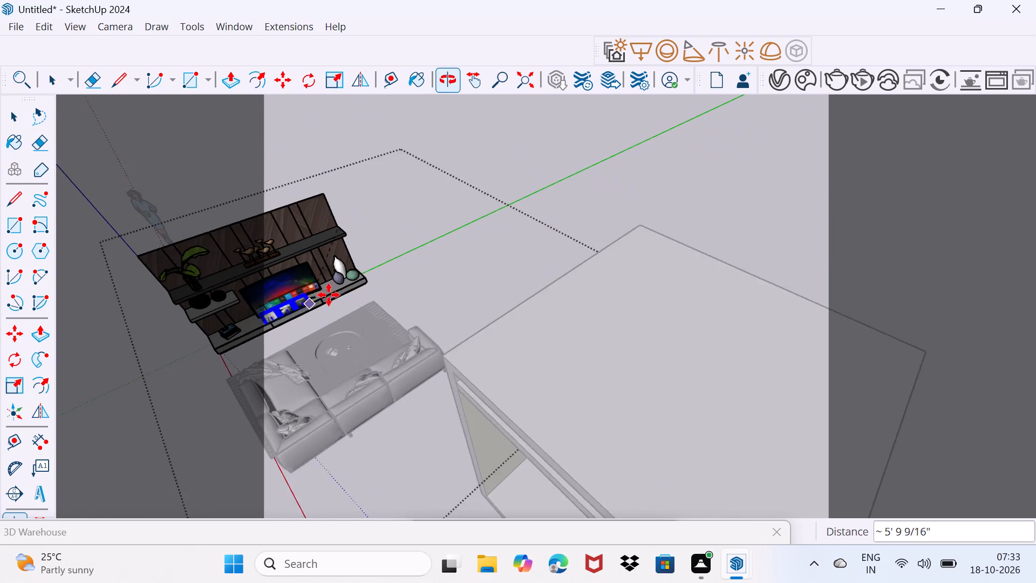
{"action": "scroll", "coordinate": [329, 295], "scroll_direction": "down", "scroll_amount": 4, "text": "shift"}
{"action": "middle_click_drag", "start_coordinate": [419, 405], "coordinate": [558, 307]}
{"action": "scroll", "coordinate": [502, 433], "scroll_direction": "up", "scroll_amount": 4}
{"action": "middle_click_drag", "start_coordinate": [497, 425], "coordinate": [499, 423]}
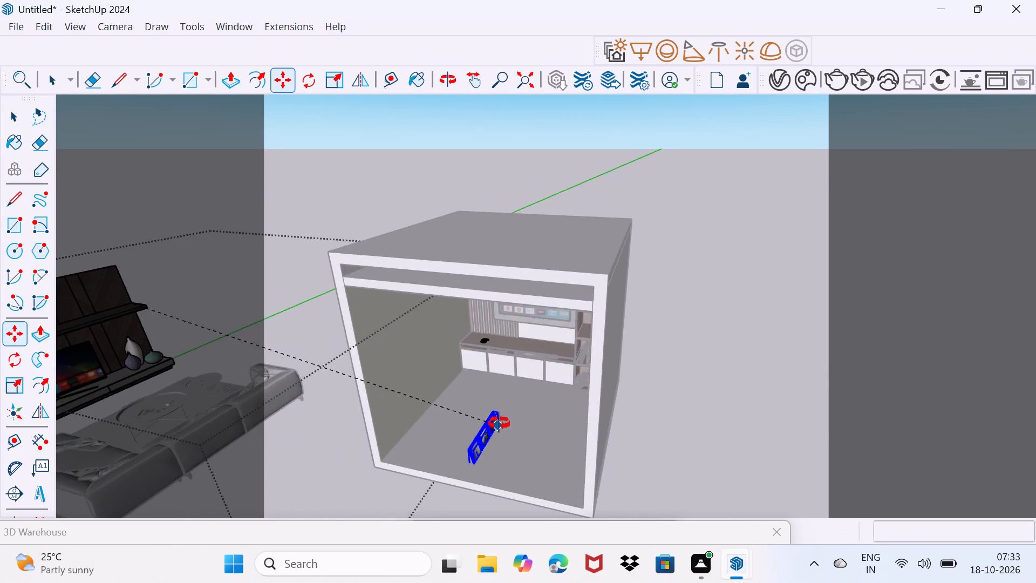
{"action": "middle_click_drag", "start_coordinate": [499, 423], "coordinate": [578, 361]}
{"action": "scroll", "coordinate": [578, 327], "scroll_direction": "up", "scroll_amount": 8}
{"action": "scroll", "coordinate": [605, 286], "scroll_direction": "up", "scroll_amount": 5}
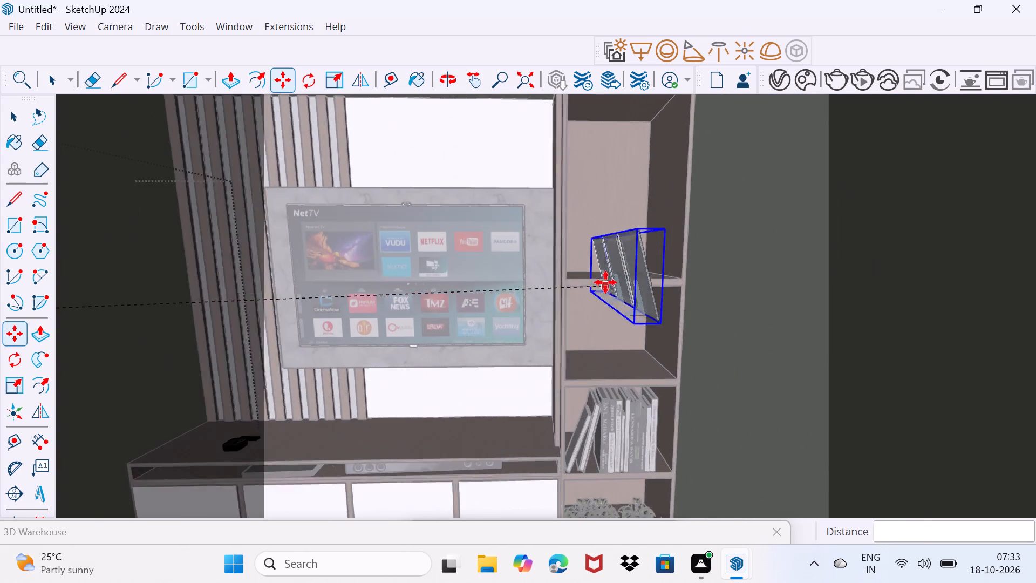
{"action": "scroll", "coordinate": [606, 274], "scroll_direction": "up", "scroll_amount": 5}
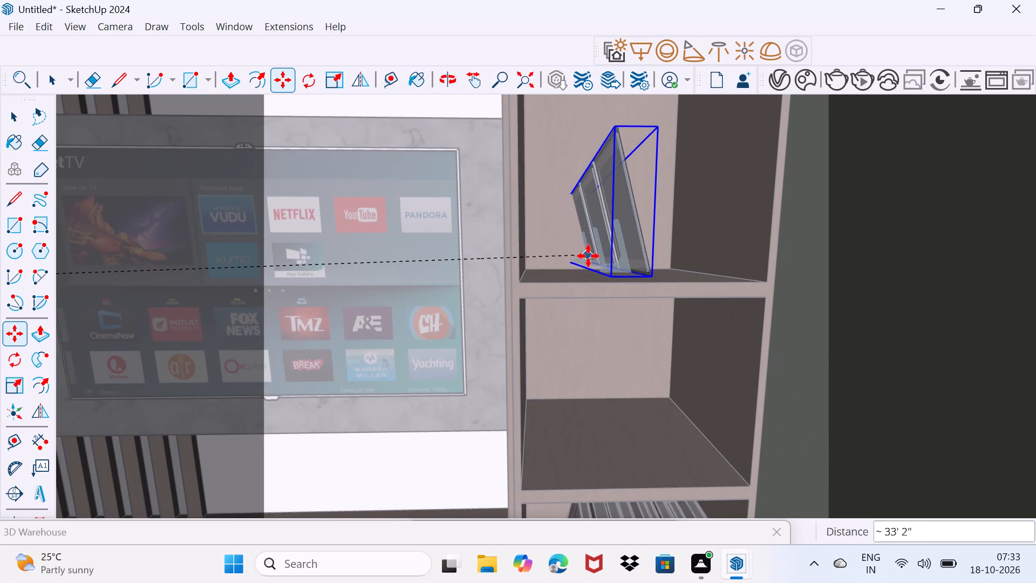
{"action": "left_click", "coordinate": [588, 257]}
{"action": "key", "text": "space"}
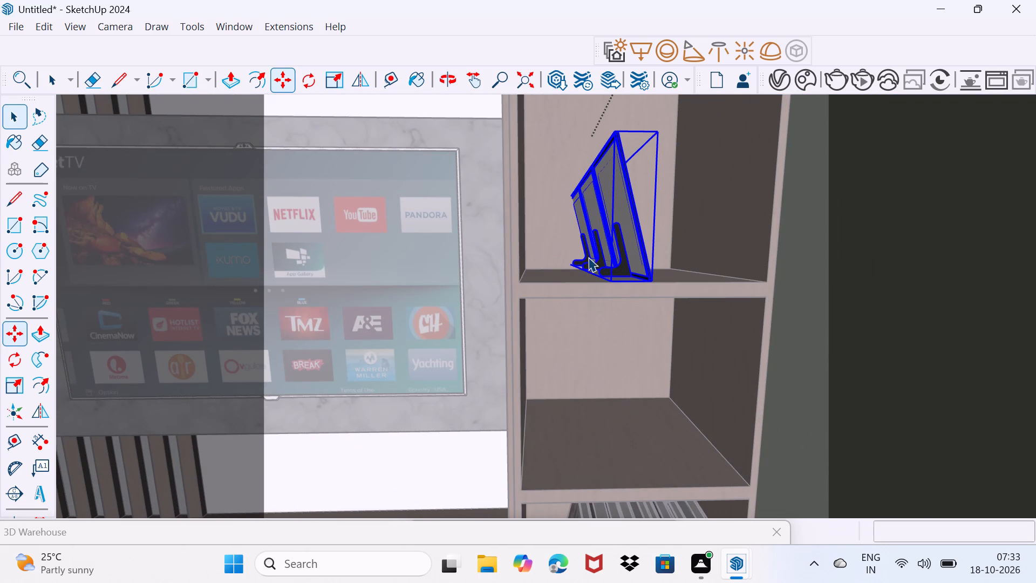
{"action": "left_click", "coordinate": [588, 279]}
{"action": "scroll", "coordinate": [570, 283], "scroll_direction": "down", "scroll_amount": 11}
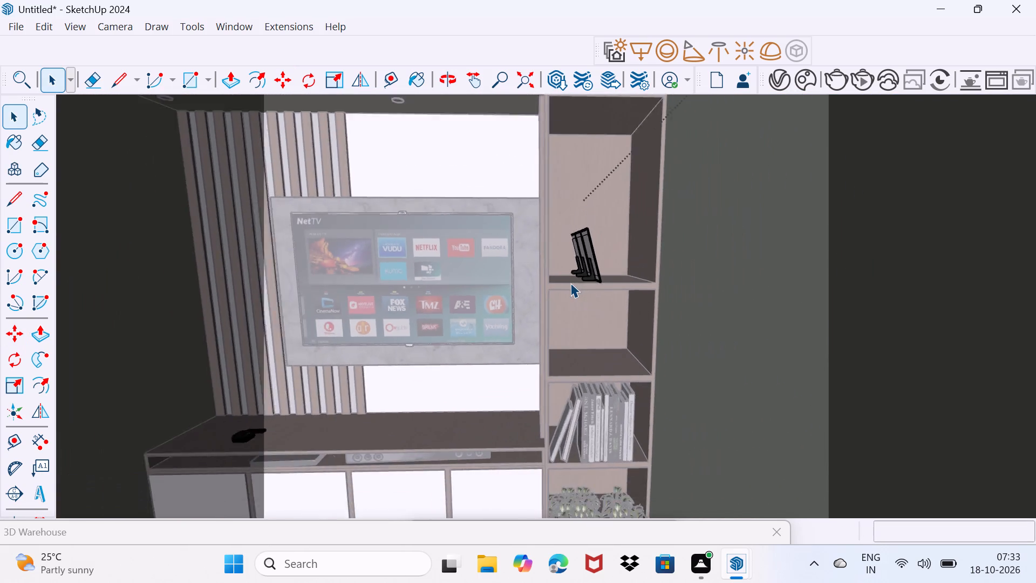
Move the three-vase set from the imported wall unit into the room's tall bookshelf, in the compartment holding the picture frames.
{"action": "scroll", "coordinate": [570, 283], "scroll_direction": "down", "scroll_amount": 14}
{"action": "middle_click_drag", "start_coordinate": [350, 440], "coordinate": [50, 512]}
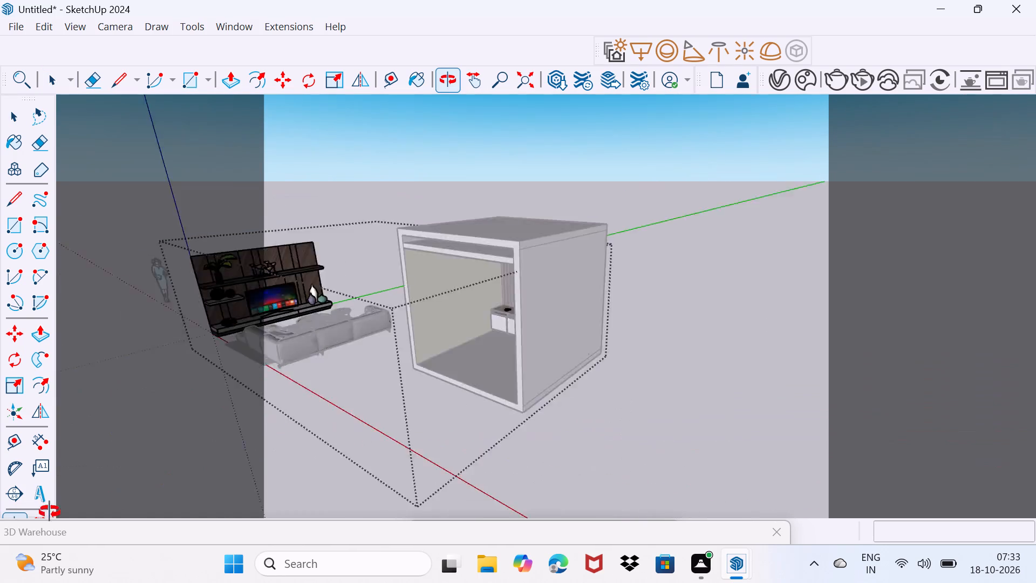
{"action": "middle_click_drag", "start_coordinate": [50, 512], "coordinate": [50, 511]}
{"action": "scroll", "coordinate": [344, 335], "scroll_direction": "up", "scroll_amount": 15}
{"action": "scroll", "coordinate": [466, 220], "scroll_direction": "up", "scroll_amount": 1}
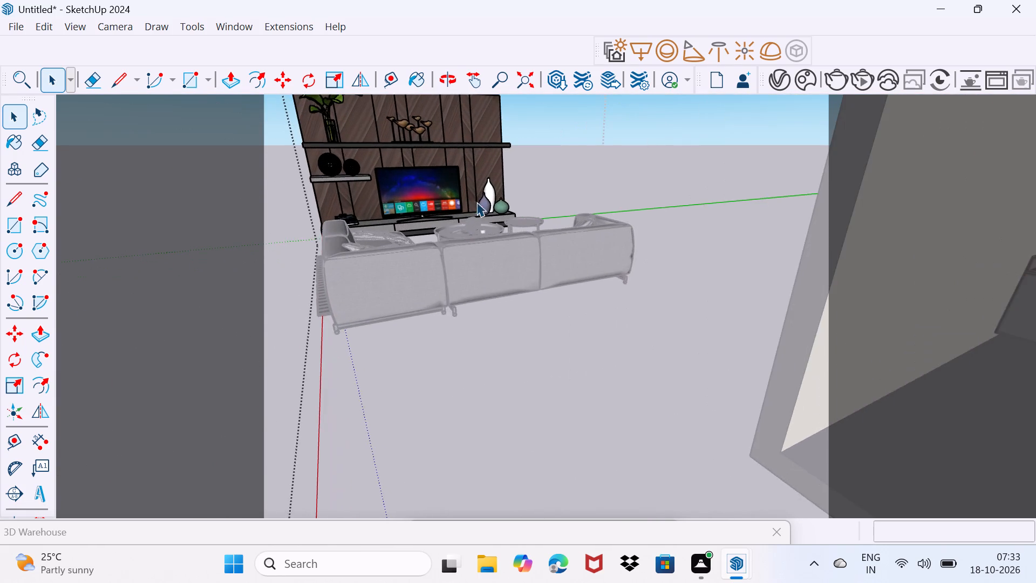
{"action": "scroll", "coordinate": [481, 193], "scroll_direction": "up", "scroll_amount": 11}
{"action": "left_click", "coordinate": [502, 207]}
{"action": "scroll", "coordinate": [556, 246], "scroll_direction": "down", "scroll_amount": 6}
{"action": "key", "text": "m"}
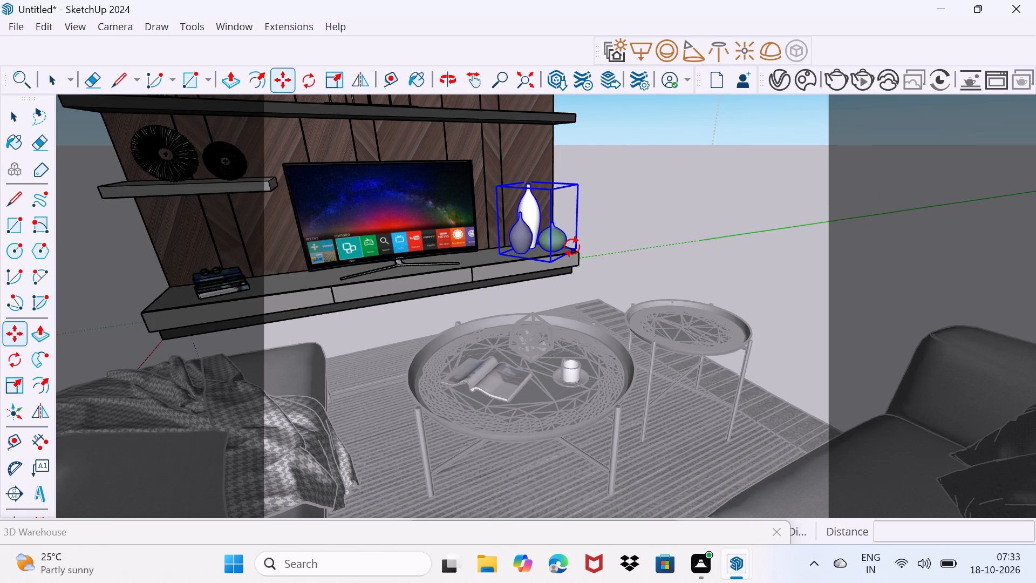
{"action": "left_click", "coordinate": [579, 250]}
{"action": "scroll", "coordinate": [672, 340], "scroll_direction": "down", "scroll_amount": 20}
{"action": "scroll", "coordinate": [672, 340], "scroll_direction": "down", "scroll_amount": 8}
{"action": "middle_click", "coordinate": [672, 343]}
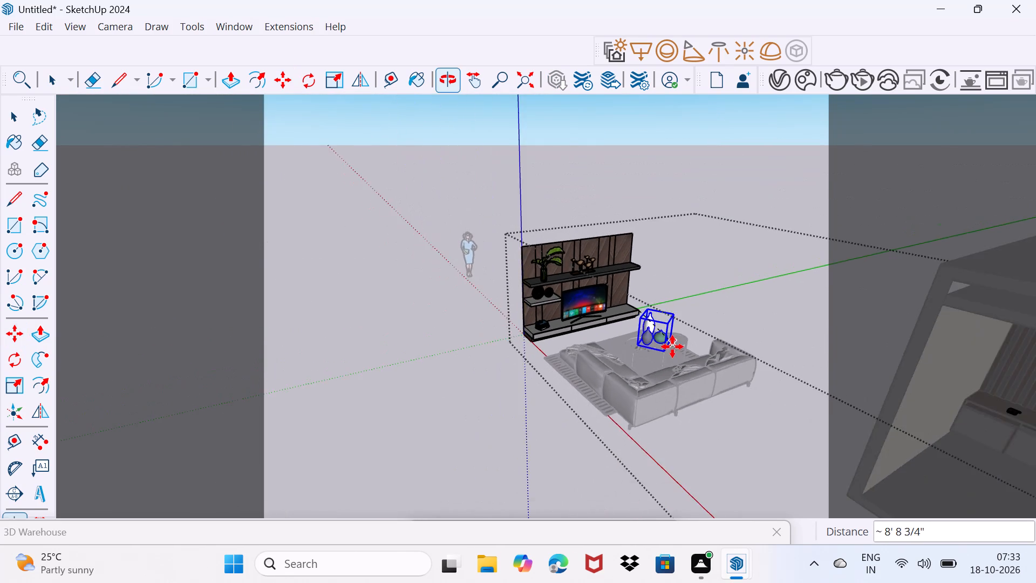
{"action": "scroll", "coordinate": [672, 347], "scroll_direction": "down", "scroll_amount": 3}
{"action": "middle_click_drag", "start_coordinate": [674, 351], "coordinate": [463, 300], "text": "shift"}
{"action": "middle_click_drag", "start_coordinate": [513, 354], "coordinate": [602, 370]}
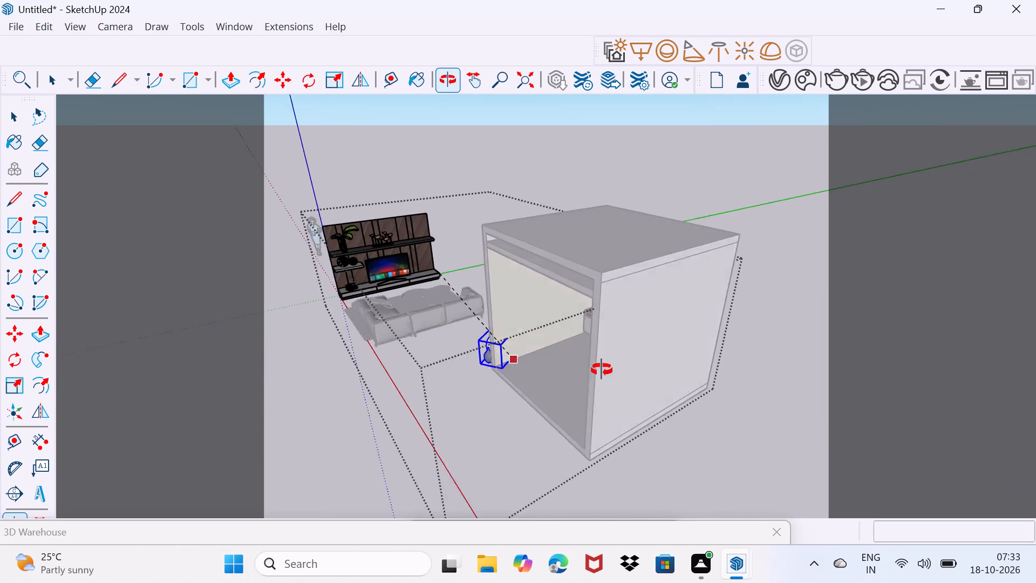
{"action": "middle_click_drag", "start_coordinate": [602, 370], "coordinate": [741, 347]}
{"action": "scroll", "coordinate": [596, 319], "scroll_direction": "up", "scroll_amount": 13}
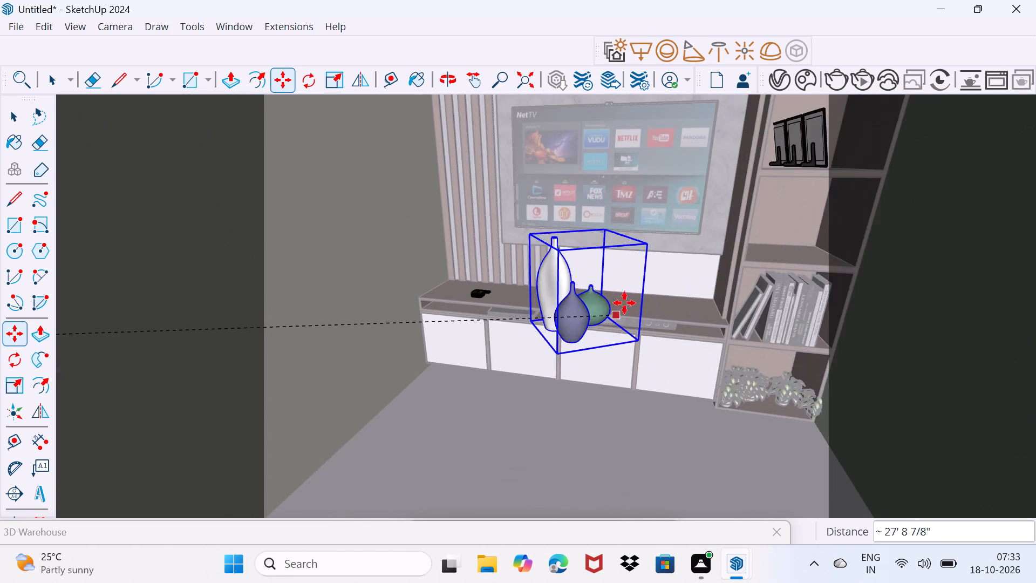
{"action": "middle_click_drag", "start_coordinate": [646, 287], "coordinate": [543, 409]}
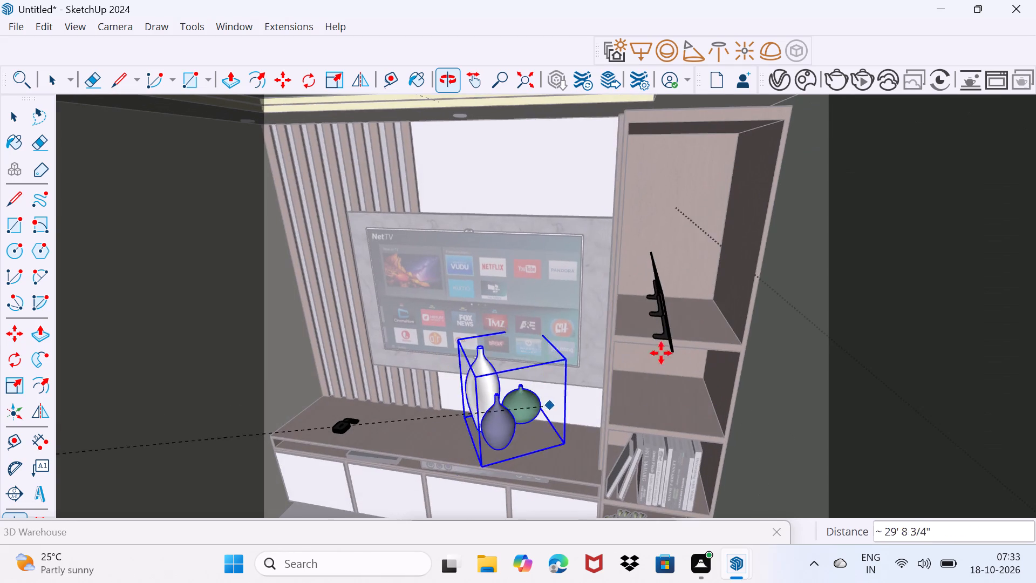
{"action": "left_click", "coordinate": [723, 301]}
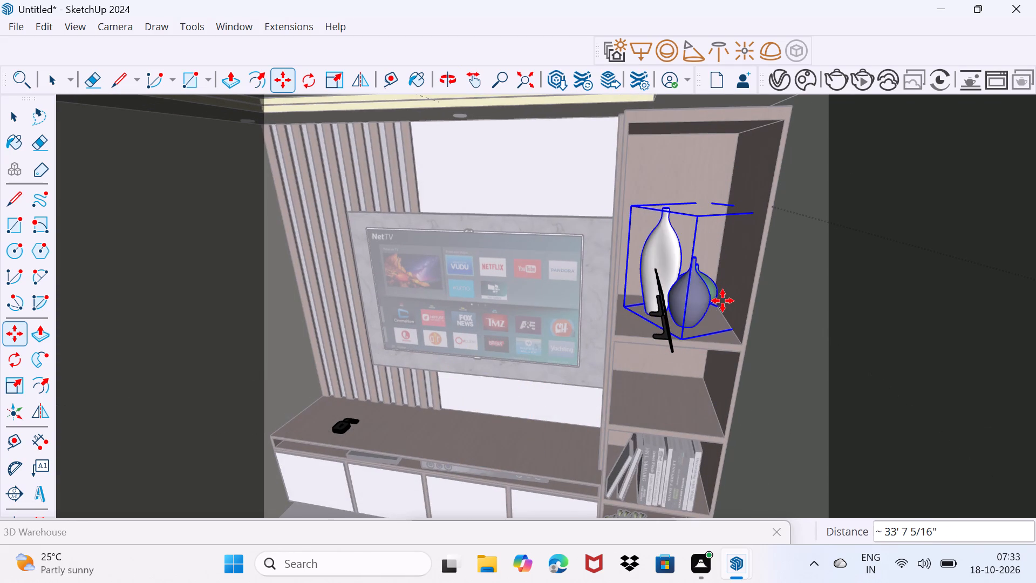
{"action": "key", "text": "space"}
{"action": "left_click_drag", "start_coordinate": [628, 378], "coordinate": [640, 350]}
Delete the TV, round disc ornaments, wood back panel, potted plant and bird sculpture from the imported wall unit.
{"action": "scroll", "coordinate": [641, 330], "scroll_direction": "down", "scroll_amount": 3}
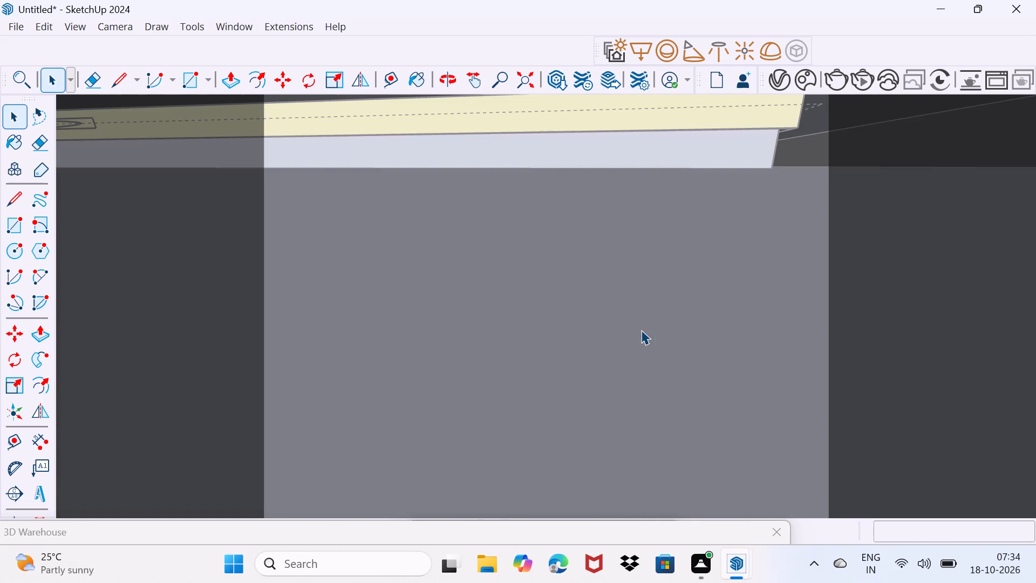
{"action": "scroll", "coordinate": [641, 330], "scroll_direction": "down", "scroll_amount": 4}
{"action": "left_click", "coordinate": [526, 85]}
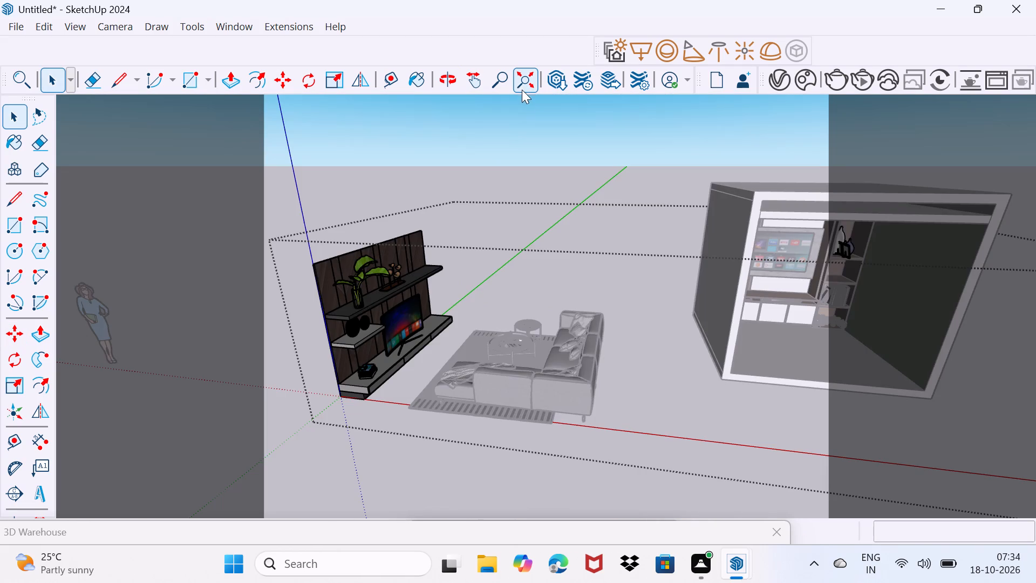
{"action": "left_click", "coordinate": [609, 477]}
{"action": "double_click", "coordinate": [491, 497]}
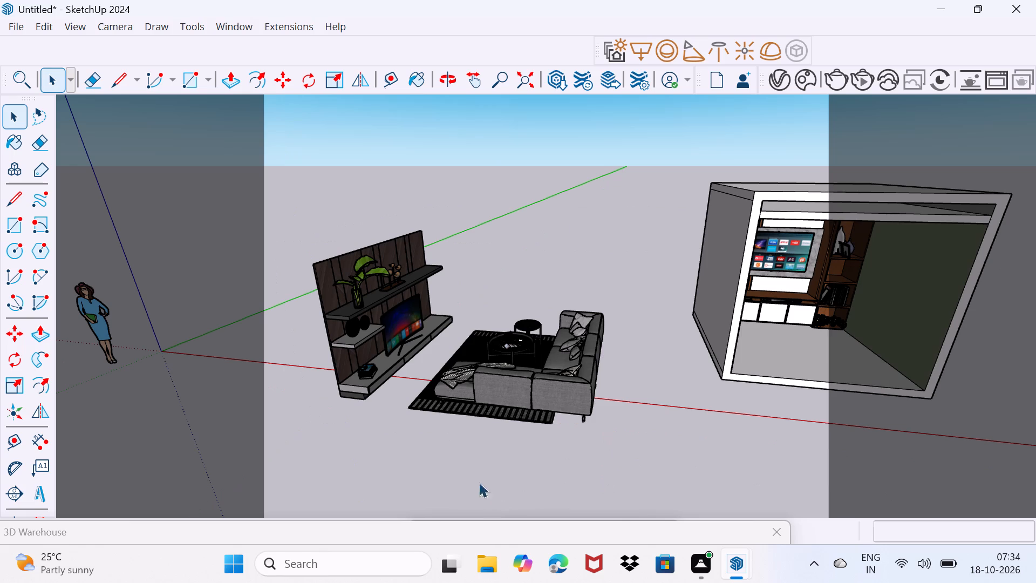
{"action": "scroll", "coordinate": [439, 381], "scroll_direction": "up", "scroll_amount": 3}
{"action": "left_click", "coordinate": [370, 341]}
{"action": "left_click", "coordinate": [370, 340]}
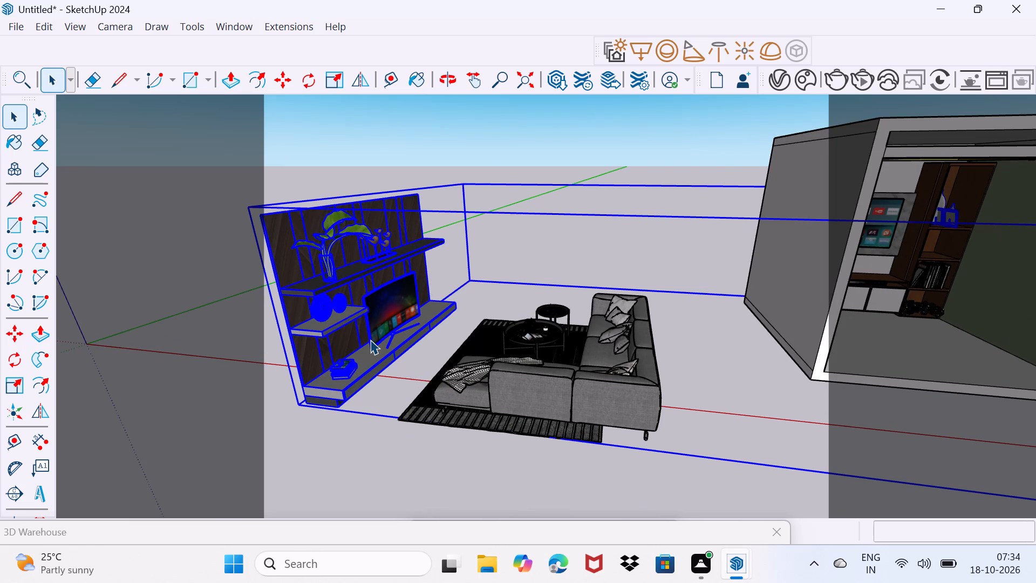
{"action": "double_click", "coordinate": [370, 340]}
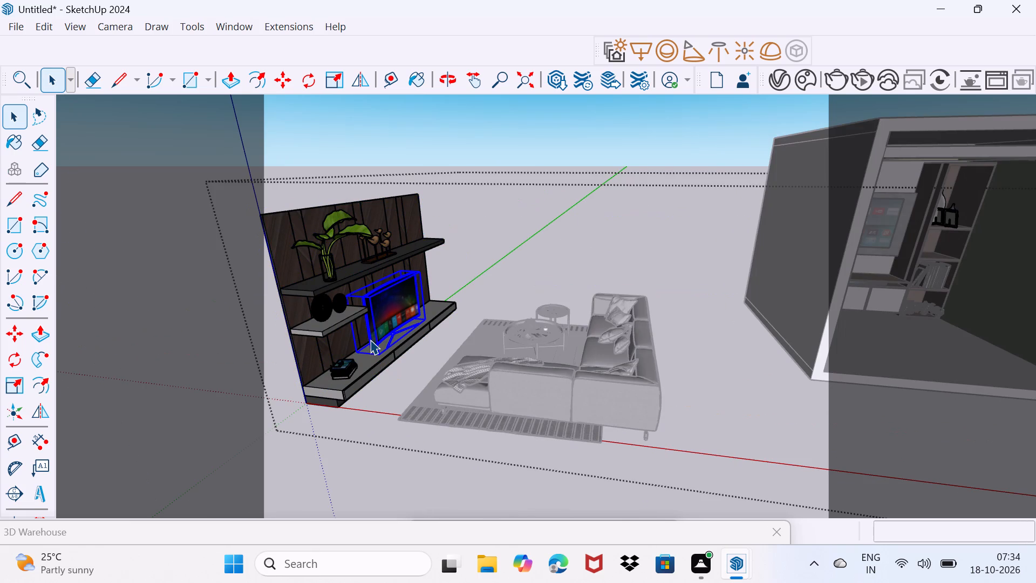
{"action": "key", "text": "Delete"}
{"action": "left_click", "coordinate": [324, 307]}
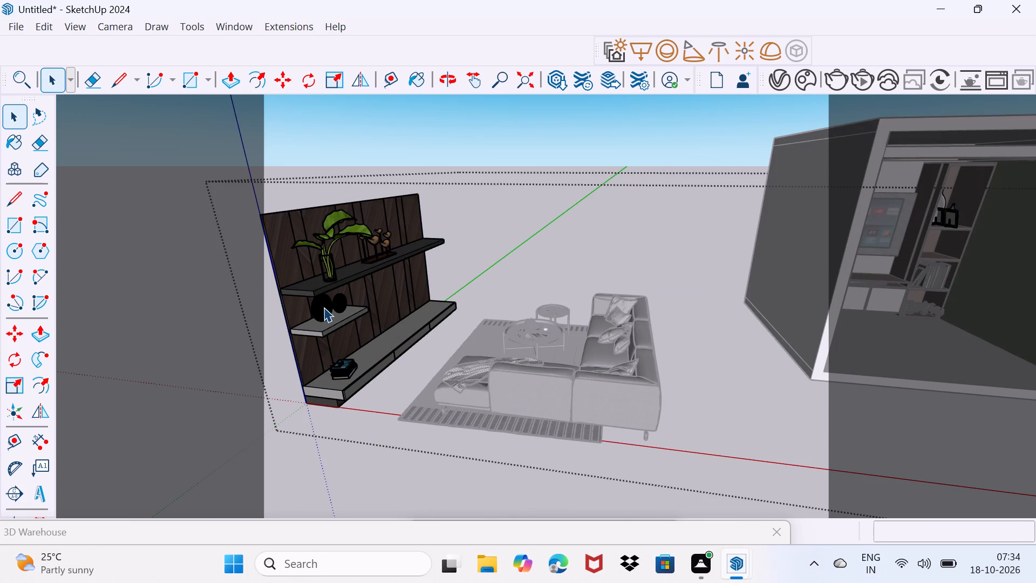
{"action": "key", "text": "Delete"}
{"action": "left_click", "coordinate": [315, 259]}
{"action": "key", "text": "Delete"}
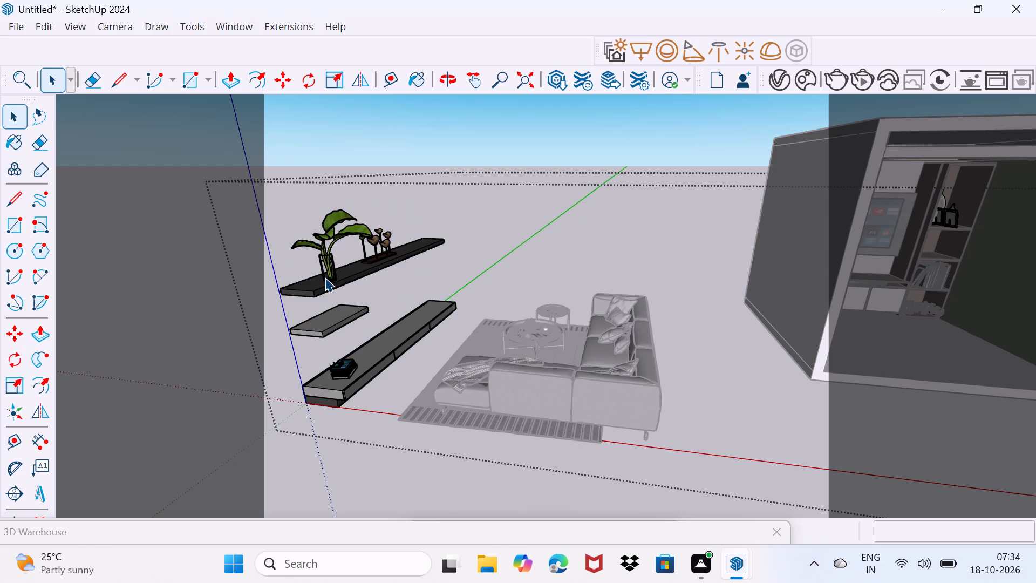
{"action": "left_click", "coordinate": [325, 277]}
{"action": "key", "text": "Delete"}
{"action": "left_click", "coordinate": [377, 256]}
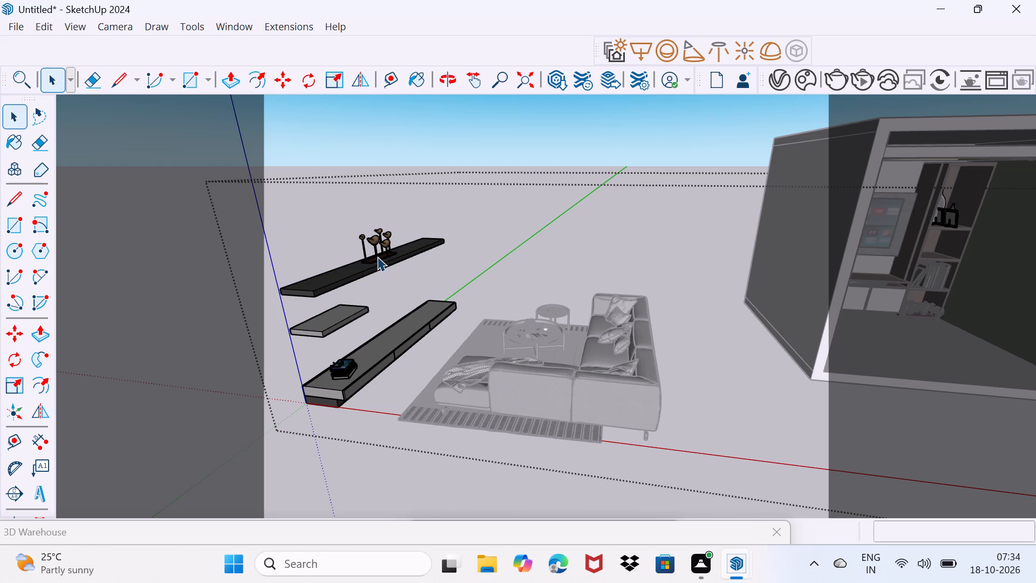
{"action": "key", "text": "Delete"}
Delete the imported wall unit's upper shelf, small shelf, long drawer bench and dark base.
{"action": "left_click", "coordinate": [372, 267]}
{"action": "key", "text": "Delete"}
{"action": "left_click", "coordinate": [359, 315]}
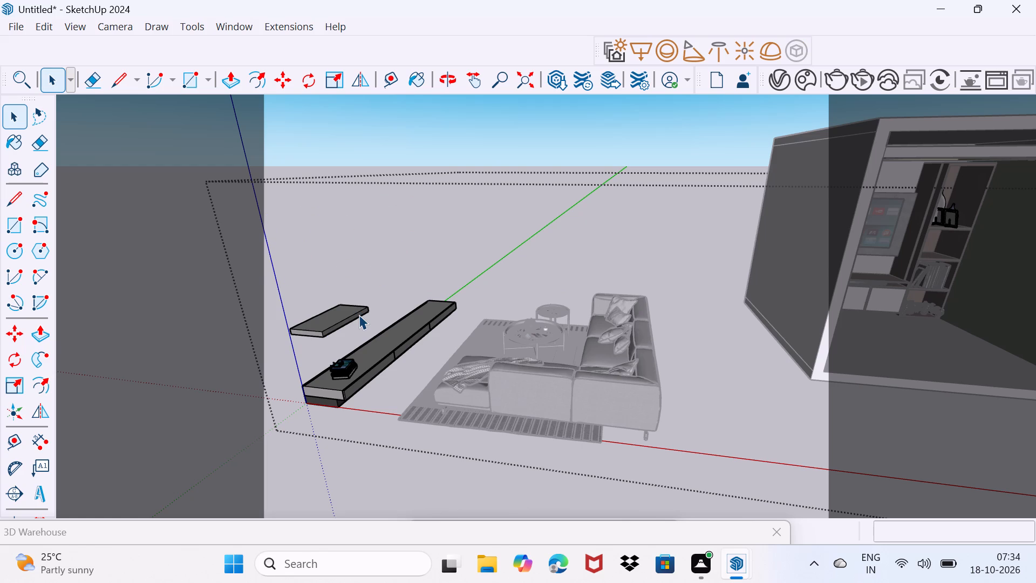
{"action": "key", "text": "Delete"}
{"action": "left_click", "coordinate": [383, 347]}
{"action": "key", "text": "Delete"}
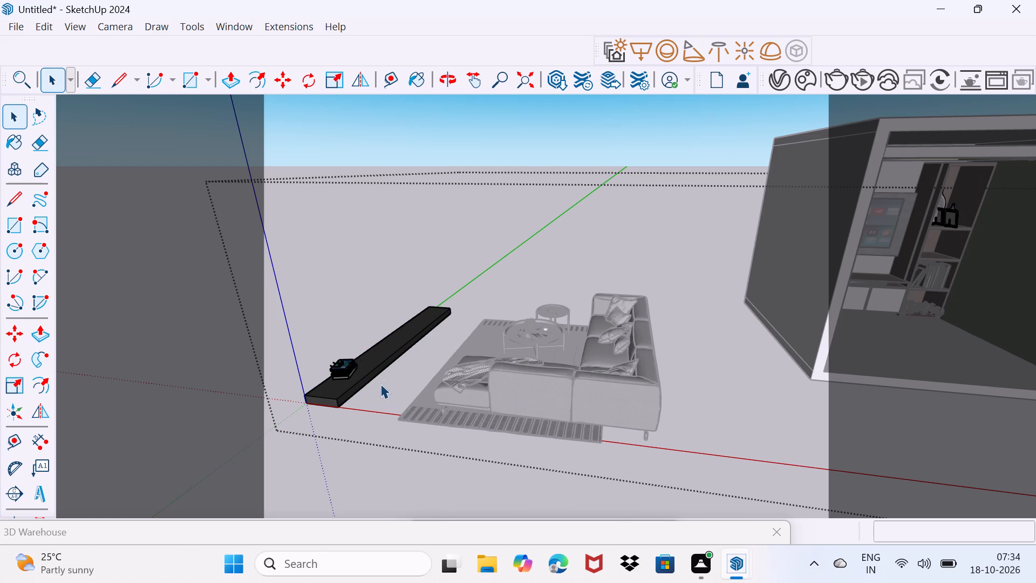
{"action": "left_click", "coordinate": [364, 378]}
{"action": "key", "text": "Delete"}
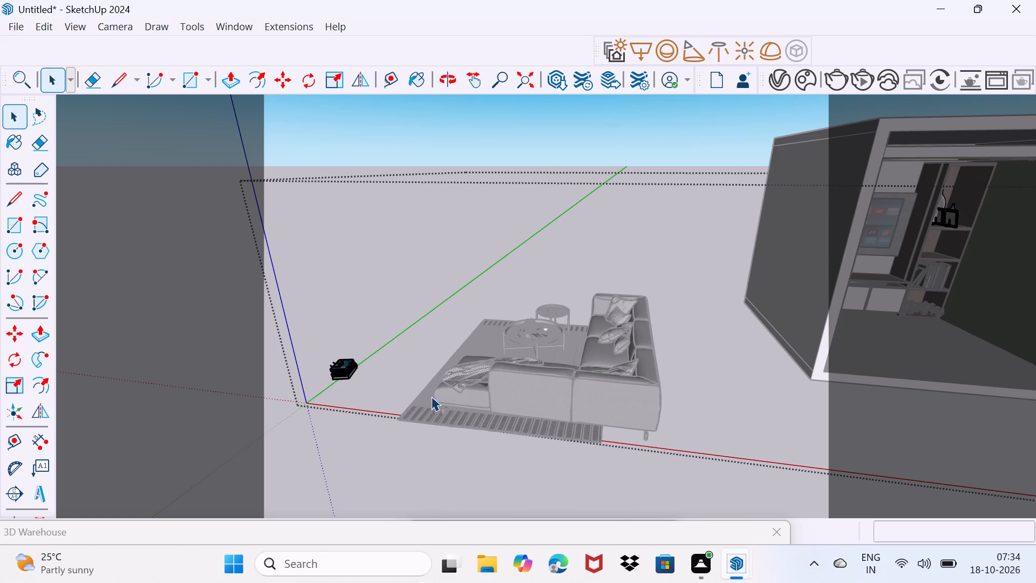
Explode the remaining wall-unit group that holds the stacked books and the decor already placed in the room.
{"action": "double_click", "coordinate": [392, 412]}
{"action": "left_click", "coordinate": [383, 320]}
{"action": "double_click", "coordinate": [383, 316]}
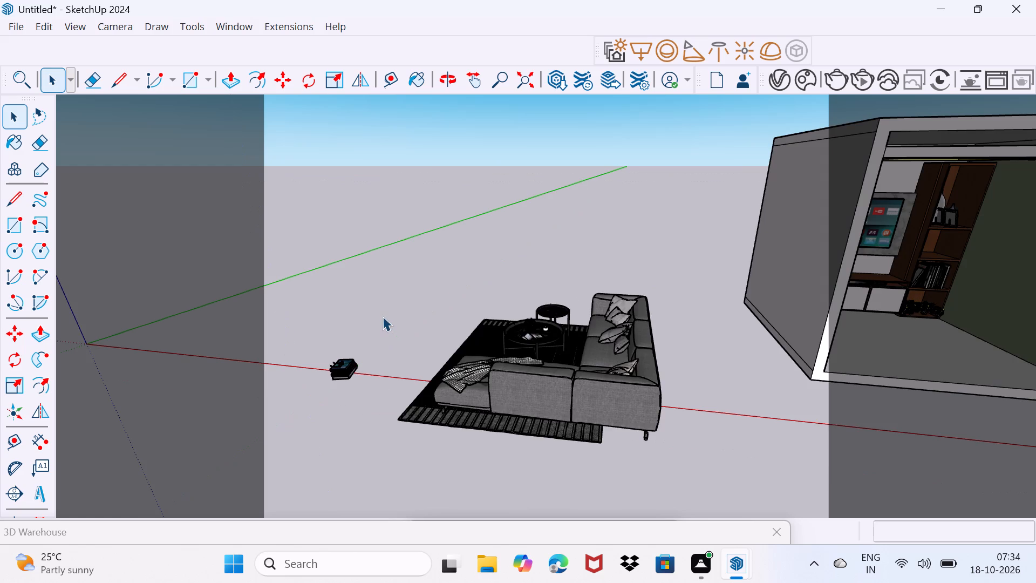
{"action": "left_click", "coordinate": [343, 364]}
{"action": "right_click", "coordinate": [343, 364]}
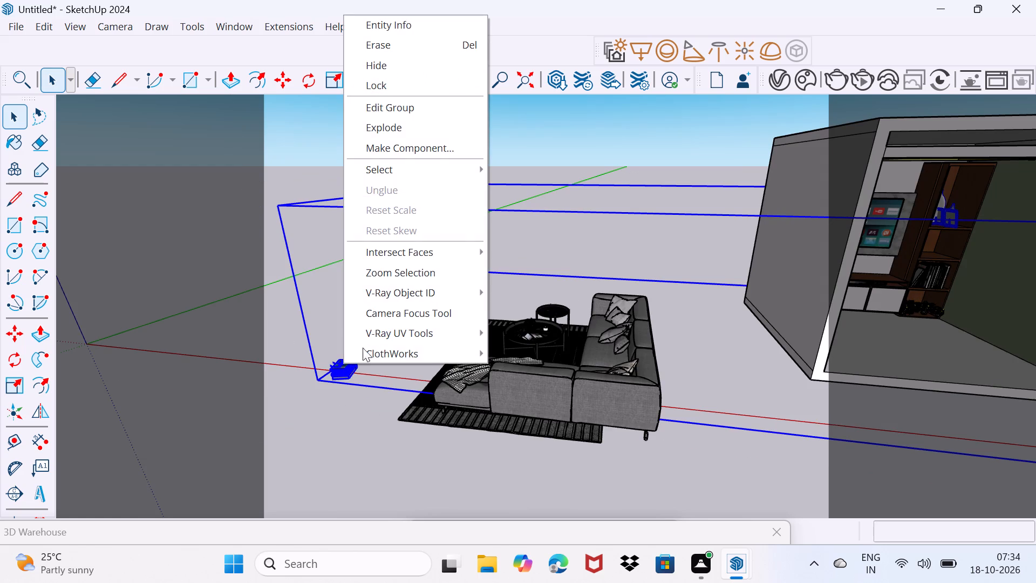
{"action": "left_click", "coordinate": [379, 131]}
Move the picture frames out of the bookshelf onto the room's floor, in front of the TV cabinet.
{"action": "scroll", "coordinate": [378, 402], "scroll_direction": "up", "scroll_amount": 1}
{"action": "middle_click_drag", "start_coordinate": [391, 399], "coordinate": [210, 423]}
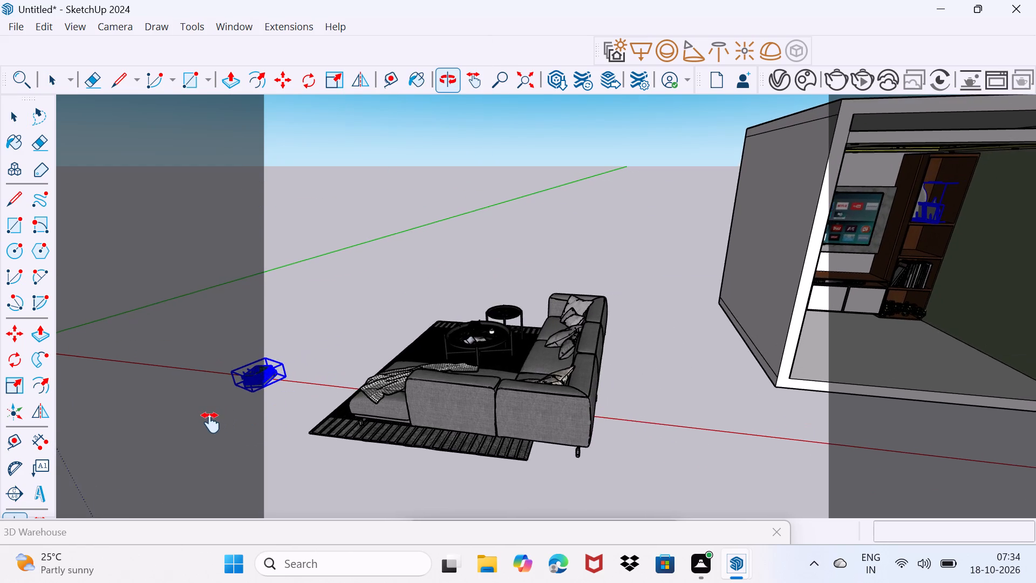
{"action": "middle_click_drag", "start_coordinate": [210, 423], "coordinate": [227, 422]}
{"action": "scroll", "coordinate": [238, 410], "scroll_direction": "down", "scroll_amount": 6}
{"action": "middle_click_drag", "start_coordinate": [282, 392], "coordinate": [294, 389], "text": "shift"}
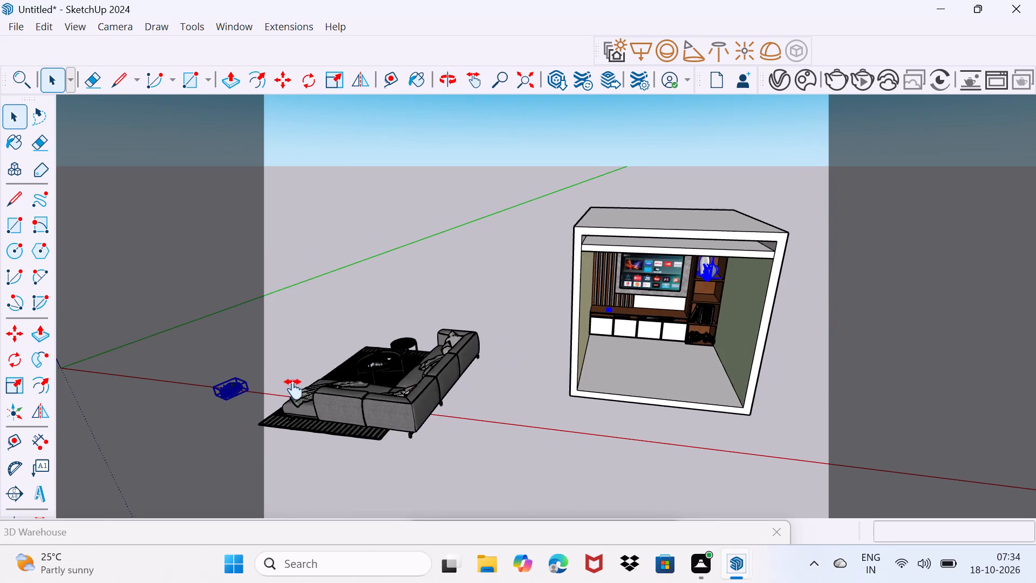
{"action": "middle_click_drag", "start_coordinate": [294, 389], "coordinate": [324, 372], "text": "shift"}
{"action": "scroll", "coordinate": [699, 264], "scroll_direction": "up", "scroll_amount": 6}
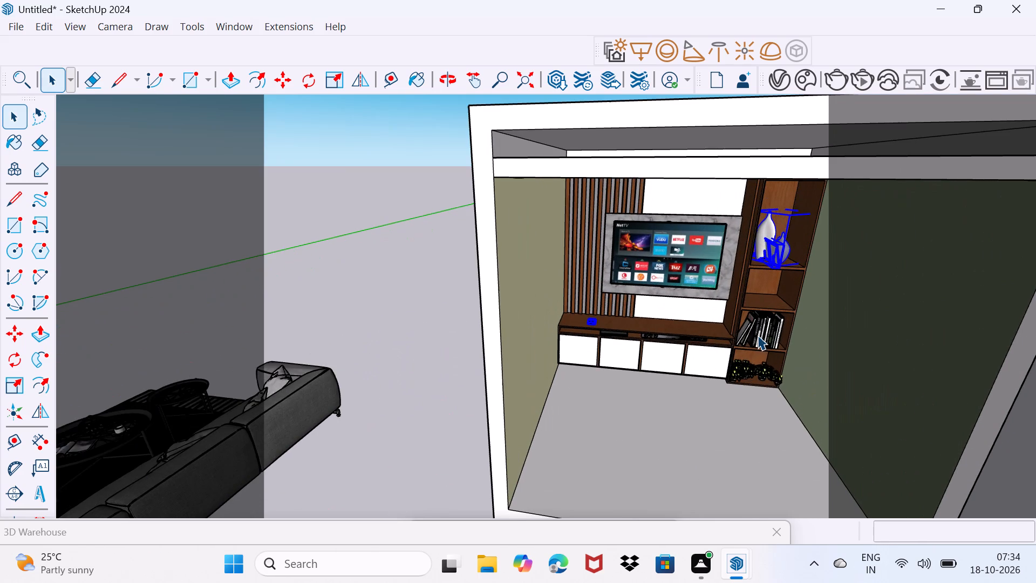
{"action": "left_click_drag", "start_coordinate": [669, 485], "coordinate": [684, 439]}
{"action": "middle_click_drag", "start_coordinate": [699, 397], "coordinate": [477, 423]}
{"action": "scroll", "coordinate": [477, 423], "scroll_direction": "up", "scroll_amount": 1}
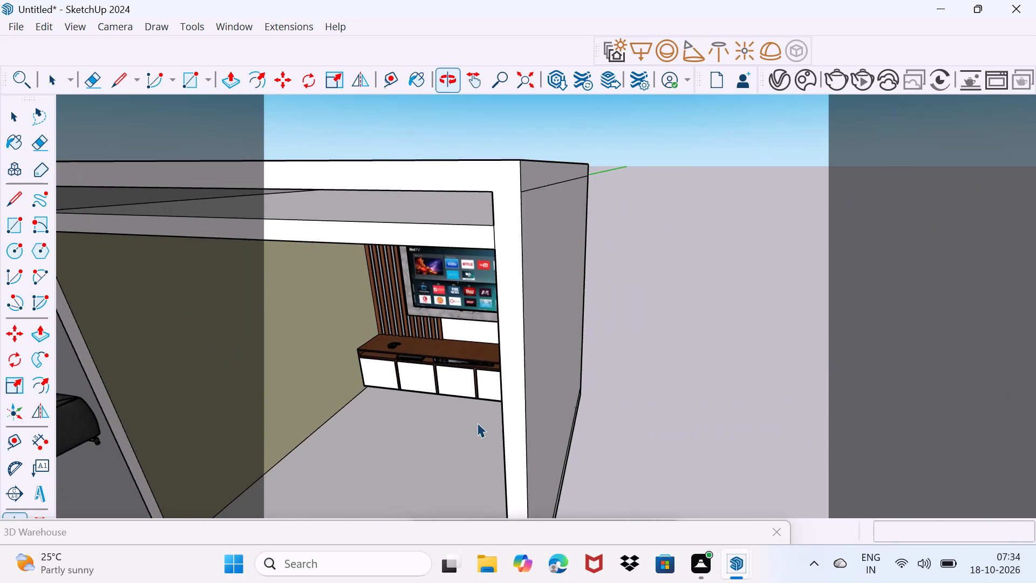
{"action": "middle_click_drag", "start_coordinate": [477, 423], "coordinate": [650, 394]}
{"action": "scroll", "coordinate": [566, 270], "scroll_direction": "up", "scroll_amount": 8}
{"action": "middle_click_drag", "start_coordinate": [565, 264], "coordinate": [529, 285]}
{"action": "left_click", "coordinate": [550, 260]}
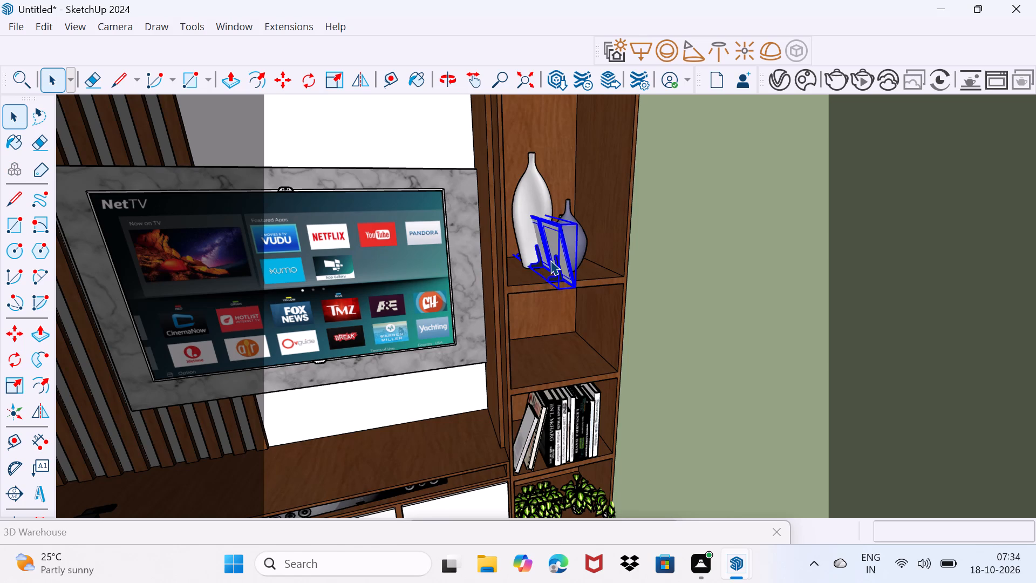
{"action": "left_click", "coordinate": [550, 260]}
{"action": "key", "text": "m"}
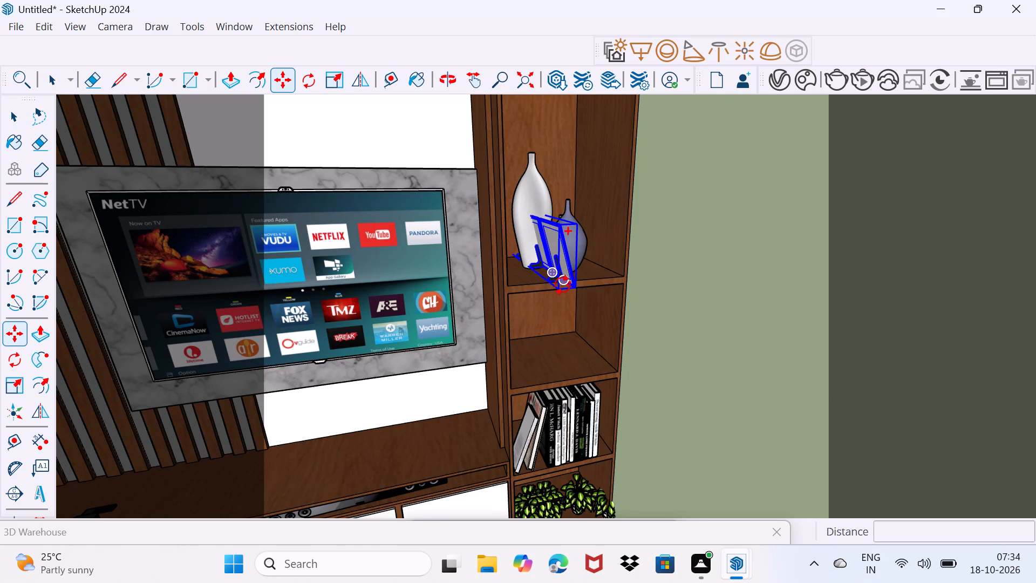
{"action": "scroll", "coordinate": [559, 288], "scroll_direction": "up", "scroll_amount": 3}
{"action": "left_click", "coordinate": [556, 295]}
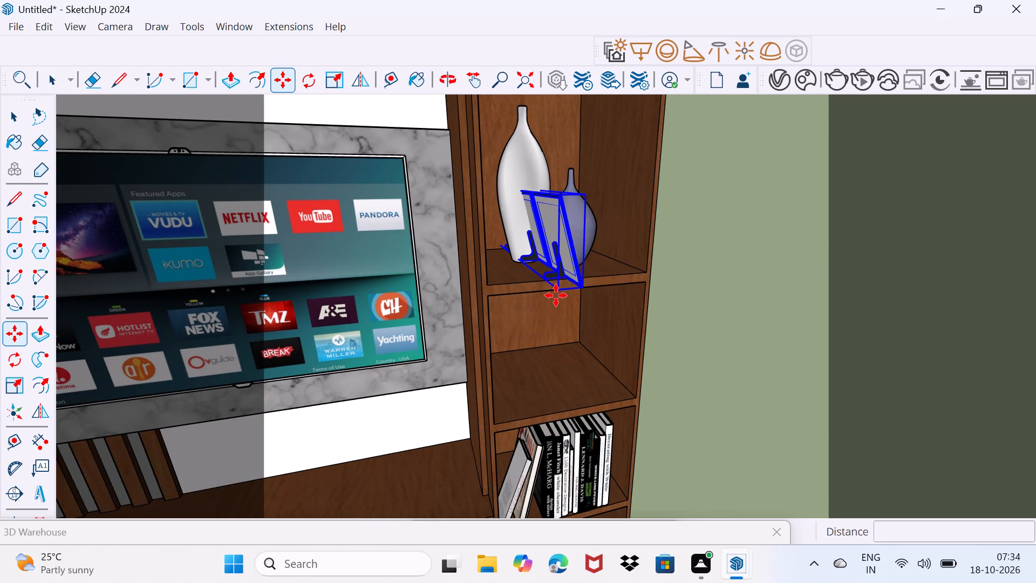
{"action": "scroll", "coordinate": [516, 337], "scroll_direction": "down", "scroll_amount": 8}
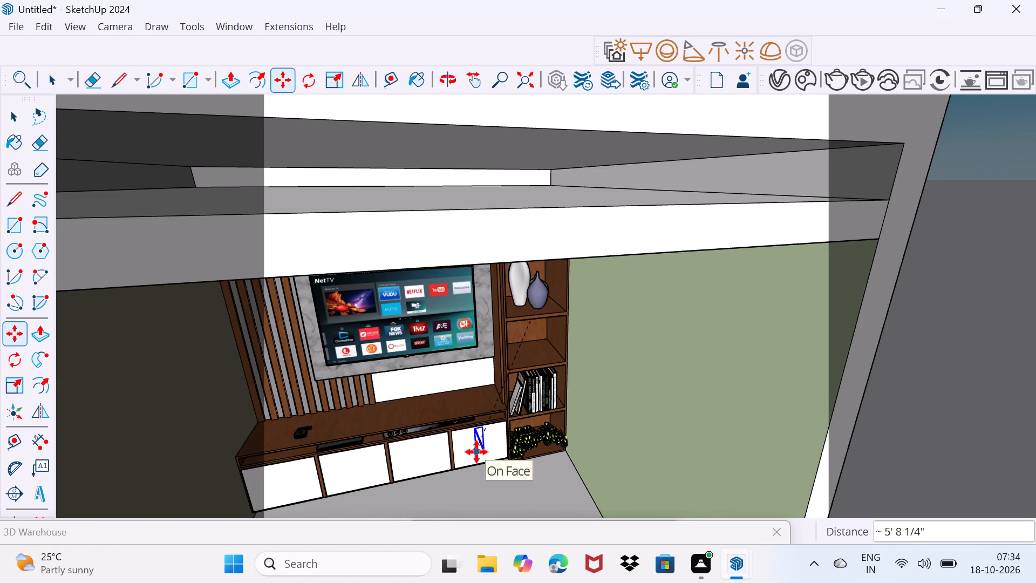
{"action": "middle_click_drag", "start_coordinate": [476, 452], "coordinate": [483, 336]}
{"action": "left_click", "coordinate": [483, 430]}
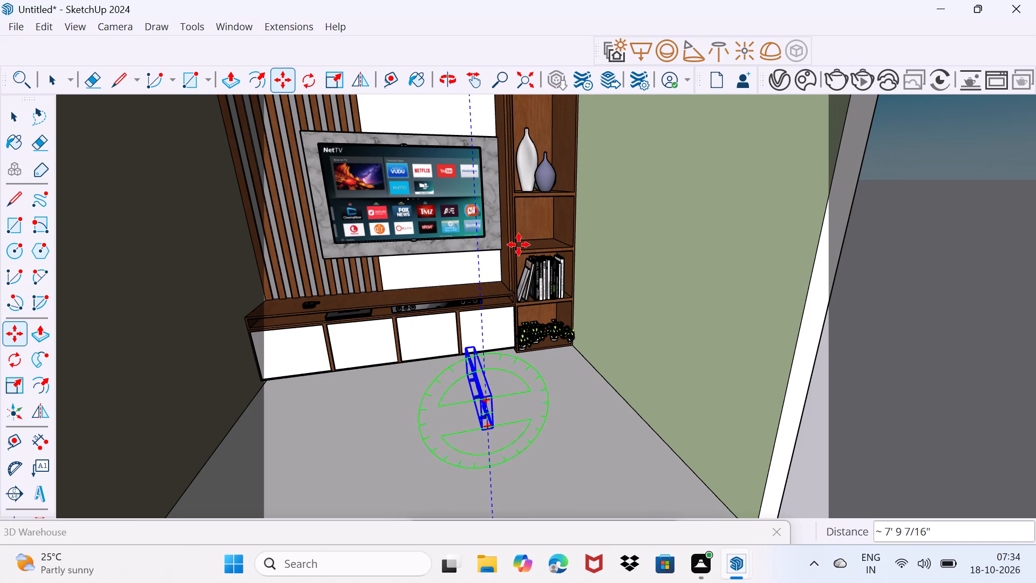
{"action": "scroll", "coordinate": [530, 207], "scroll_direction": "up", "scroll_amount": 4}
{"action": "key", "text": "space"}
Nudge the vase set slightly so it sits on the shelf in the bookshelf's upper compartment.
{"action": "scroll", "coordinate": [530, 197], "scroll_direction": "up", "scroll_amount": 3}
{"action": "middle_click_drag", "start_coordinate": [534, 182], "coordinate": [535, 466]}
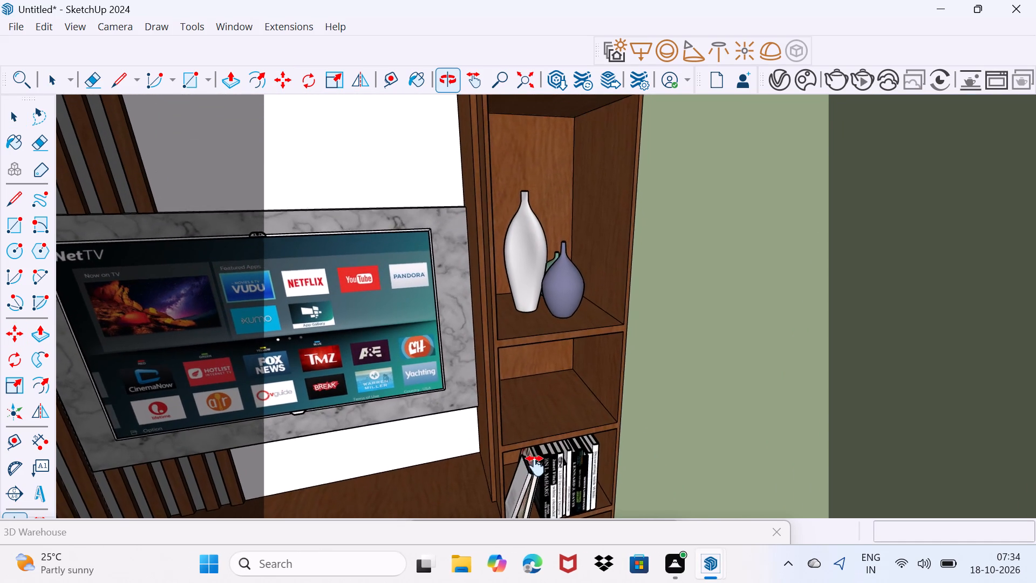
{"action": "middle_click_drag", "start_coordinate": [535, 466], "coordinate": [528, 454]}
{"action": "left_click", "coordinate": [523, 293]}
{"action": "scroll", "coordinate": [532, 303], "scroll_direction": "up", "scroll_amount": 4}
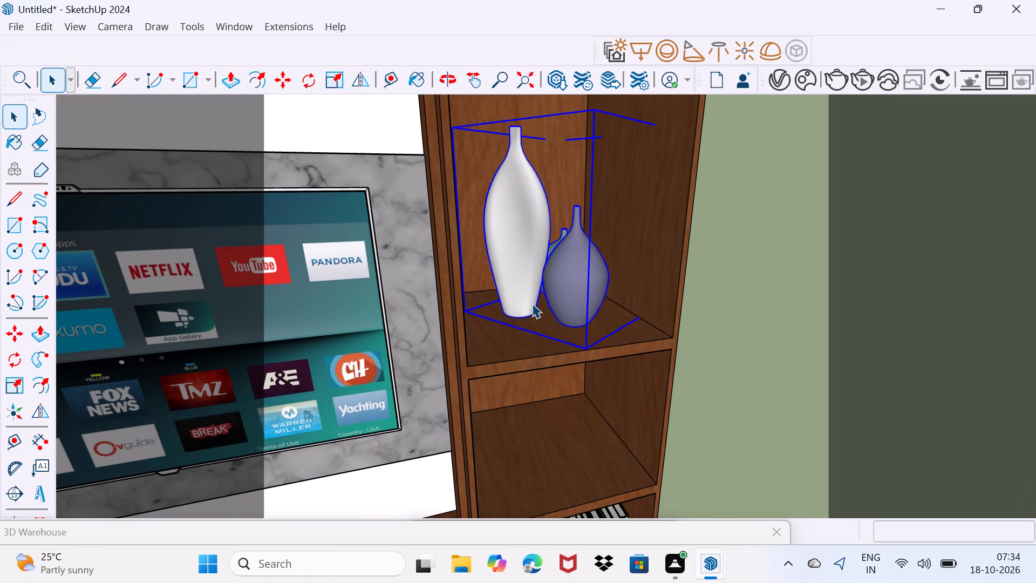
{"action": "key", "text": "m"}
{"action": "left_click", "coordinate": [590, 356]}
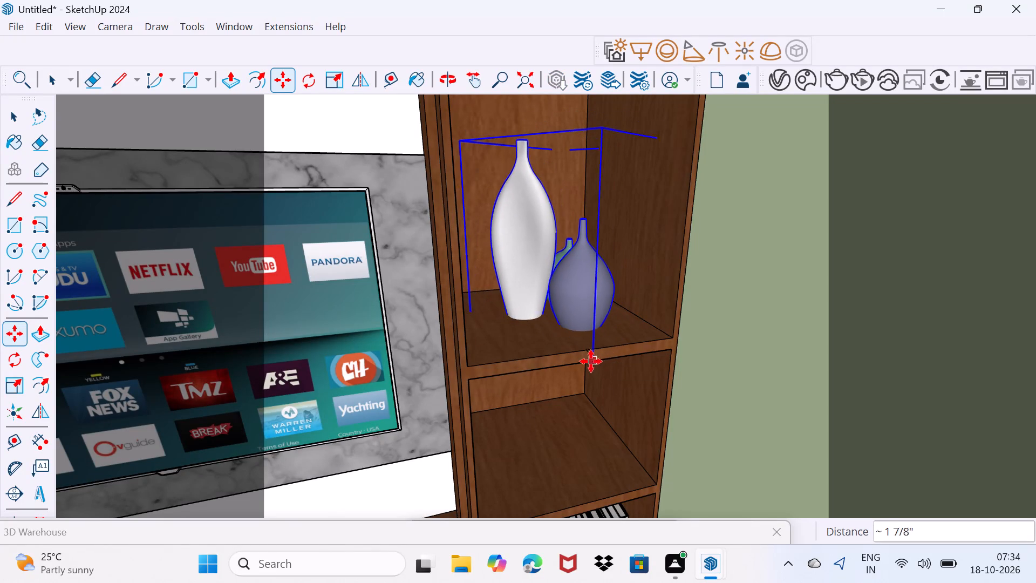
{"action": "left_click", "coordinate": [585, 356]}
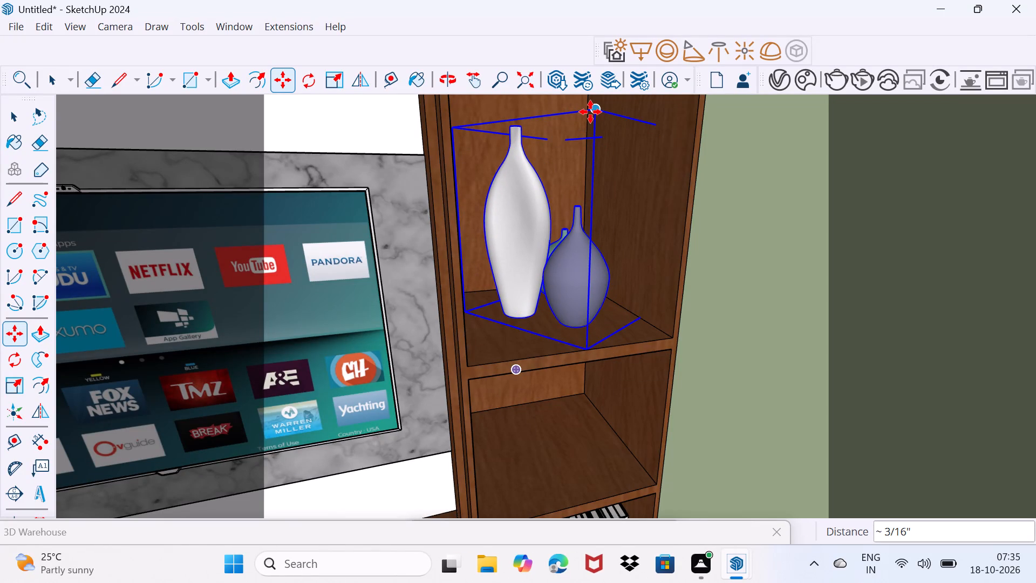
{"action": "left_click", "coordinate": [590, 112]}
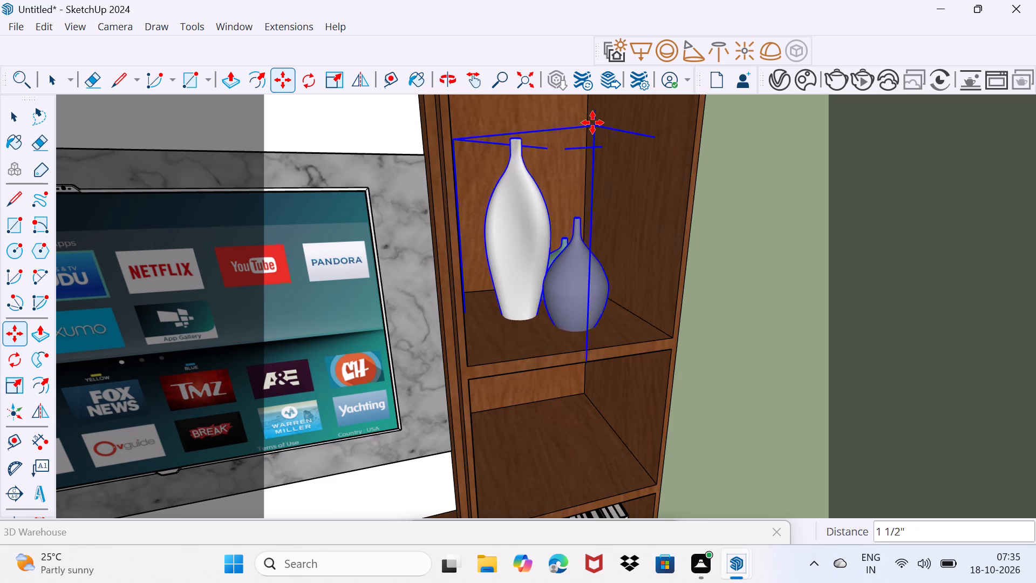
{"action": "left_click", "coordinate": [592, 116]}
{"action": "middle_click_drag", "start_coordinate": [528, 286], "coordinate": [504, 295]}
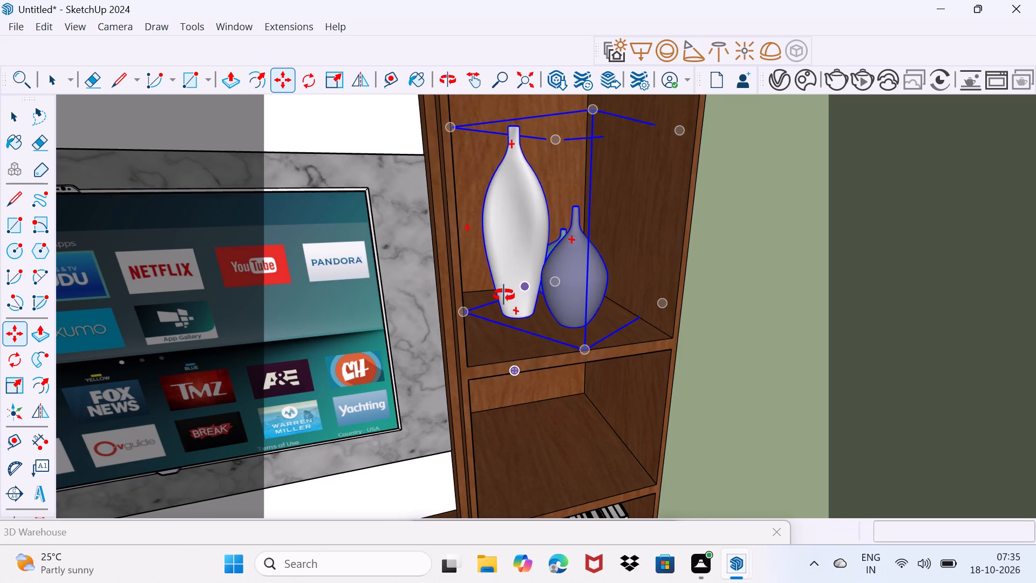
{"action": "middle_click_drag", "start_coordinate": [504, 295], "coordinate": [495, 299]}
{"action": "left_click_drag", "start_coordinate": [462, 315], "coordinate": [466, 324]}
{"action": "key", "text": "space"}
{"action": "left_click_drag", "start_coordinate": [469, 329], "coordinate": [474, 312]}
{"action": "scroll", "coordinate": [478, 285], "scroll_direction": "down", "scroll_amount": 3}
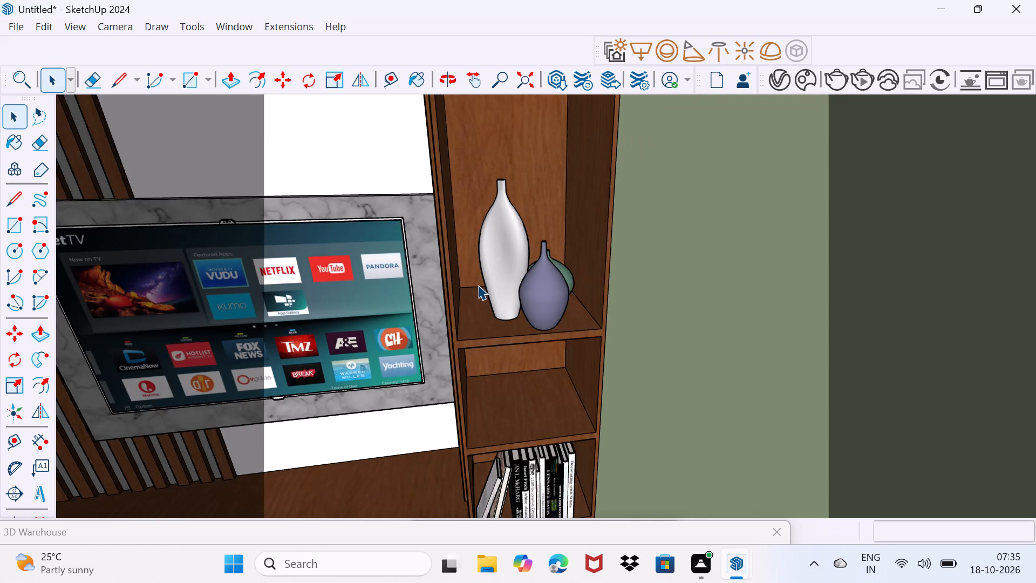
Rotate the picture frames on the floor by 90 degrees about the vertical axis so they face the room's open front.
{"action": "scroll", "coordinate": [478, 285], "scroll_direction": "down", "scroll_amount": 4}
{"action": "middle_click_drag", "start_coordinate": [479, 352], "coordinate": [549, 232]}
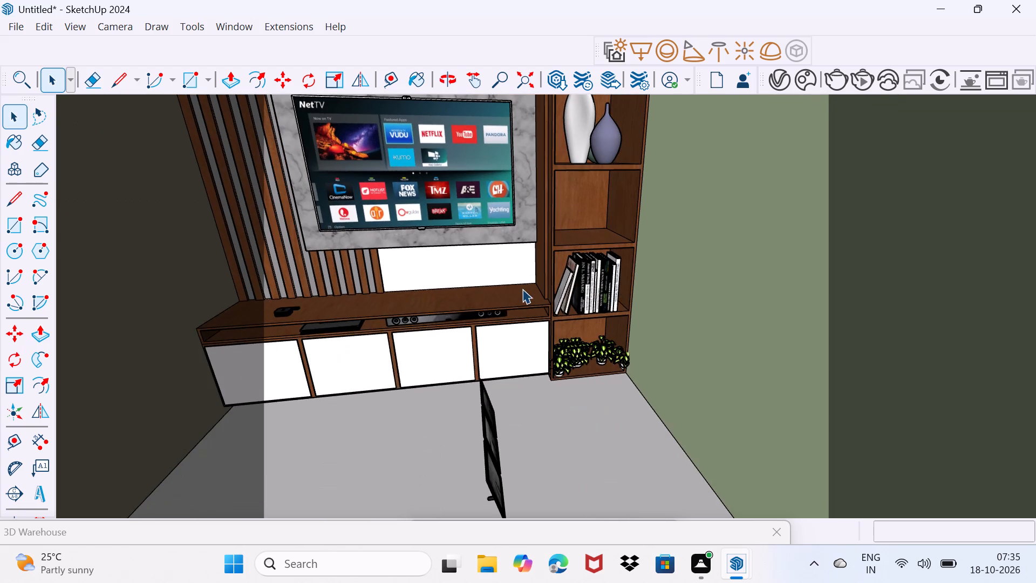
{"action": "middle_click_drag", "start_coordinate": [522, 291], "coordinate": [570, 214], "text": "shift"}
{"action": "left_click", "coordinate": [565, 373]}
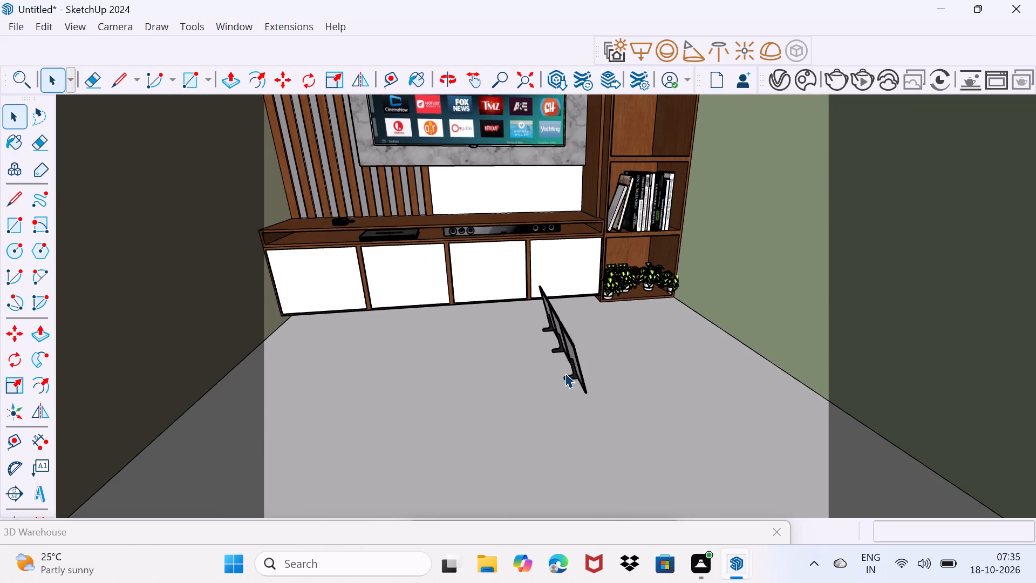
{"action": "left_click", "coordinate": [580, 368]}
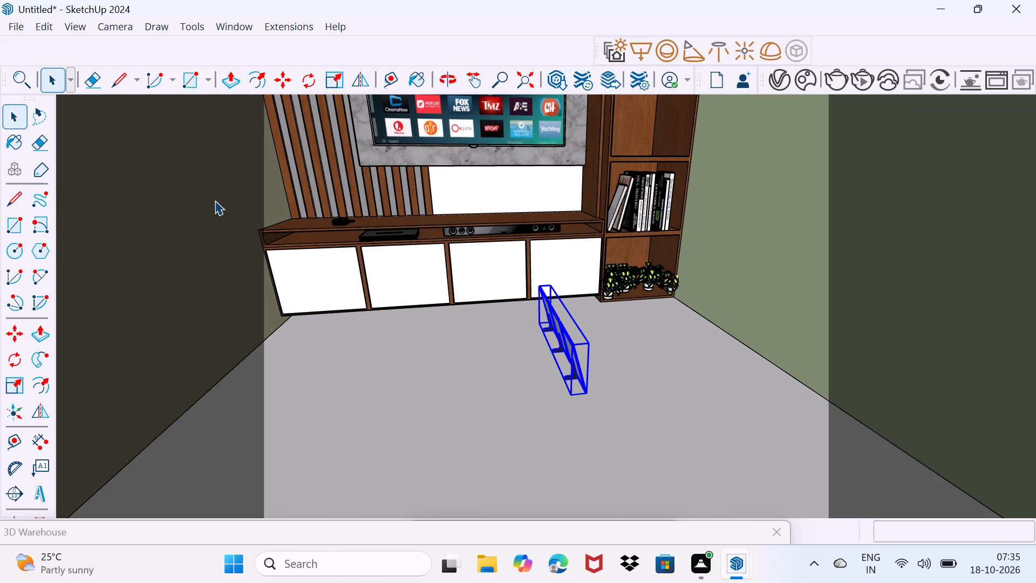
{"action": "left_click", "coordinate": [308, 97]}
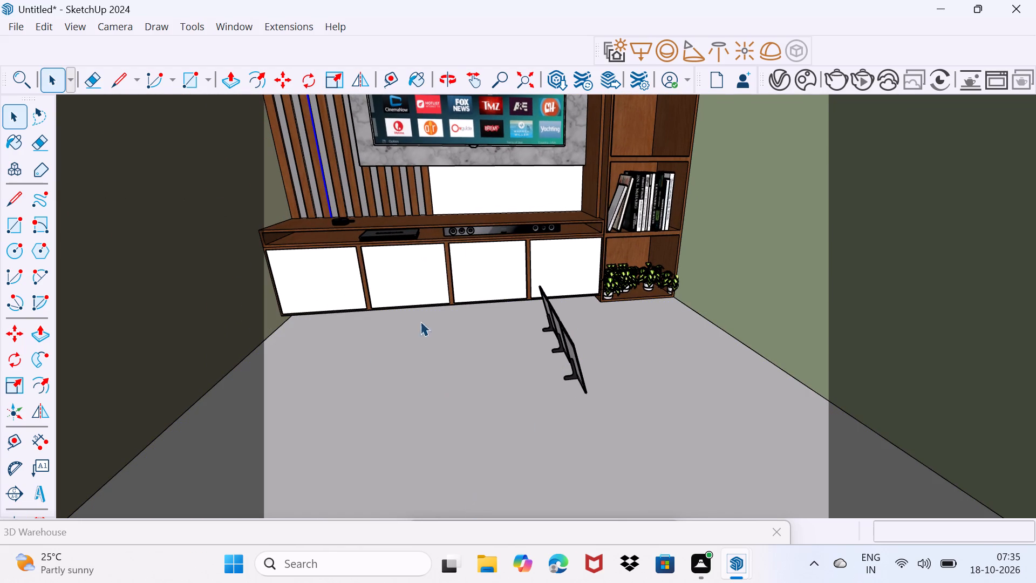
{"action": "left_click", "coordinate": [568, 375]}
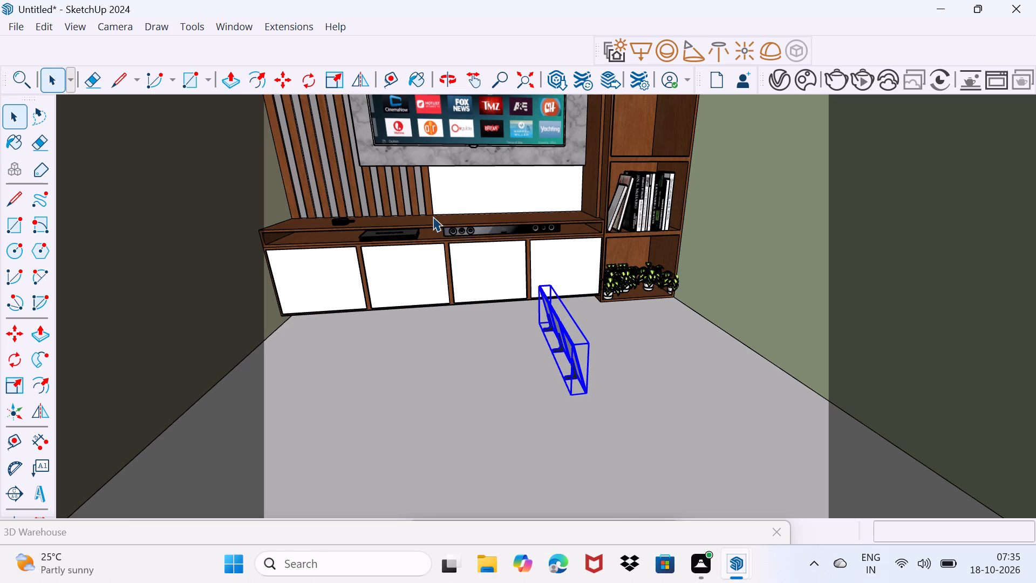
{"action": "left_click", "coordinate": [311, 85]}
{"action": "left_click_drag", "start_coordinate": [493, 474], "coordinate": [488, 451]}
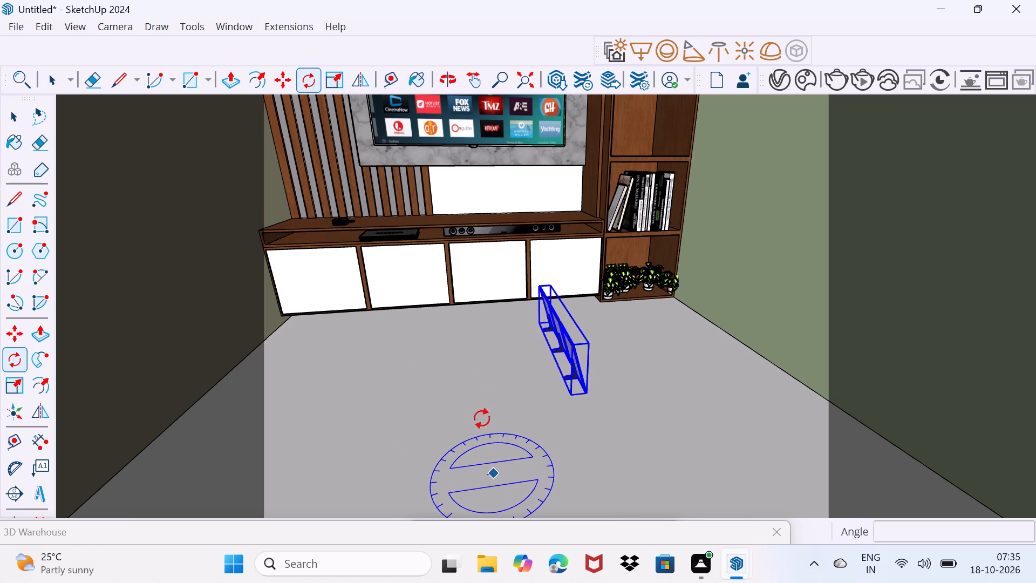
{"action": "left_click", "coordinate": [471, 370]}
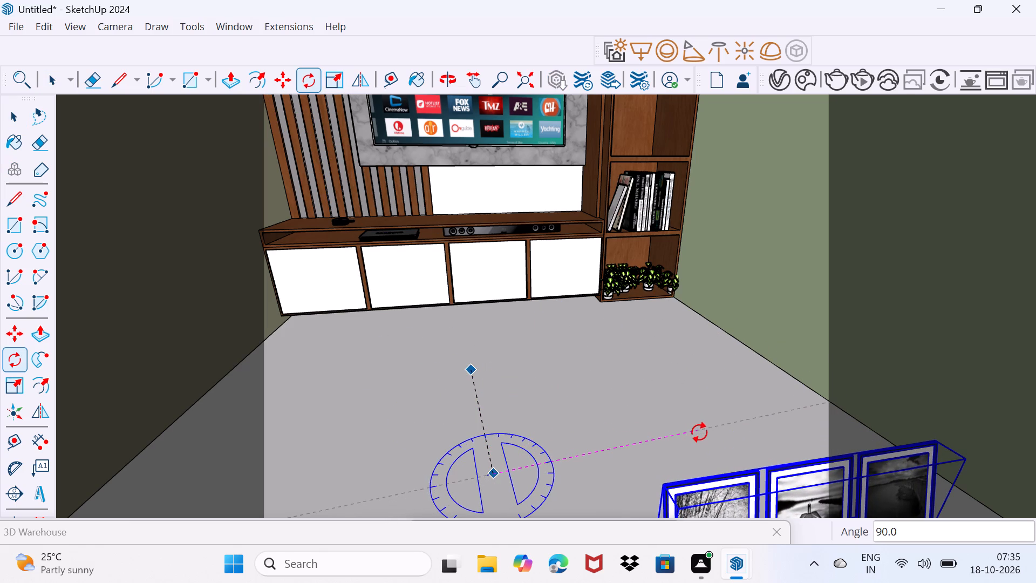
{"action": "left_click", "coordinate": [699, 432]}
Scale the three picture frames down uniformly so they can fit within the bookshelf's width.
{"action": "scroll", "coordinate": [672, 406], "scroll_direction": "down", "scroll_amount": 7}
{"action": "middle_click_drag", "start_coordinate": [690, 428], "coordinate": [666, 427]}
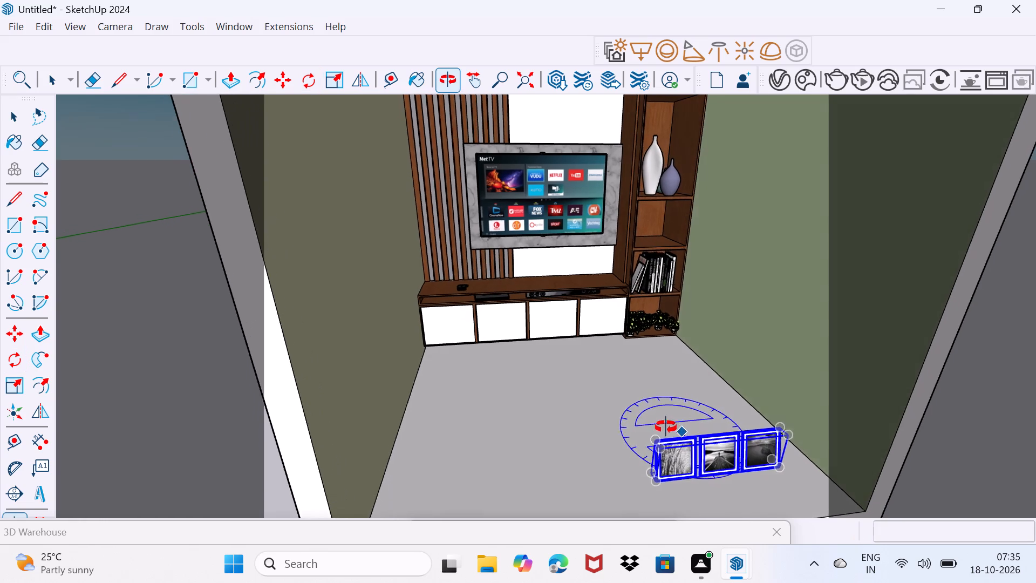
{"action": "middle_click_drag", "start_coordinate": [666, 427], "coordinate": [556, 413]}
{"action": "scroll", "coordinate": [559, 474], "scroll_direction": "up", "scroll_amount": 2}
{"action": "middle_click_drag", "start_coordinate": [559, 474], "coordinate": [579, 466]}
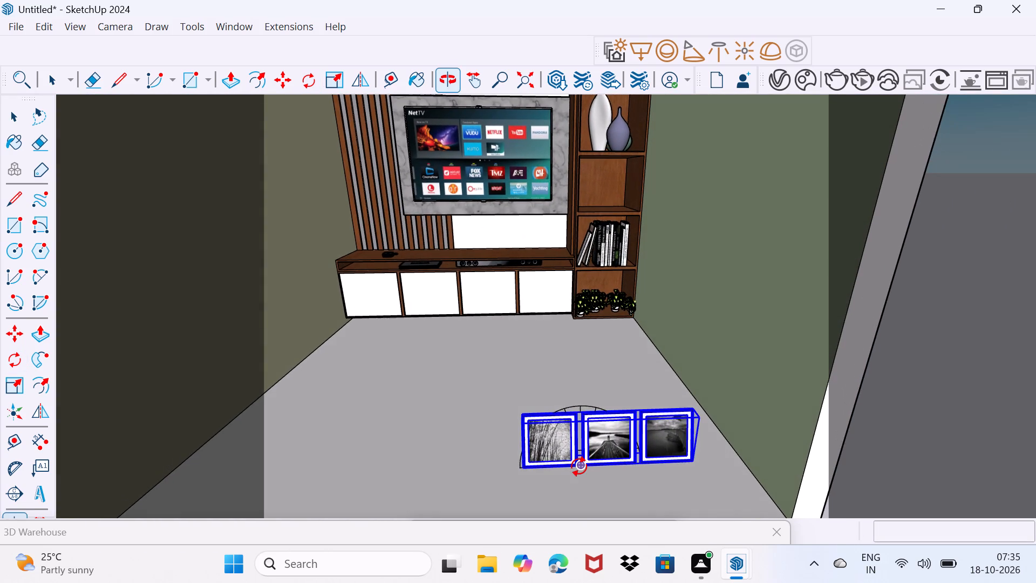
{"action": "key", "text": "s"}
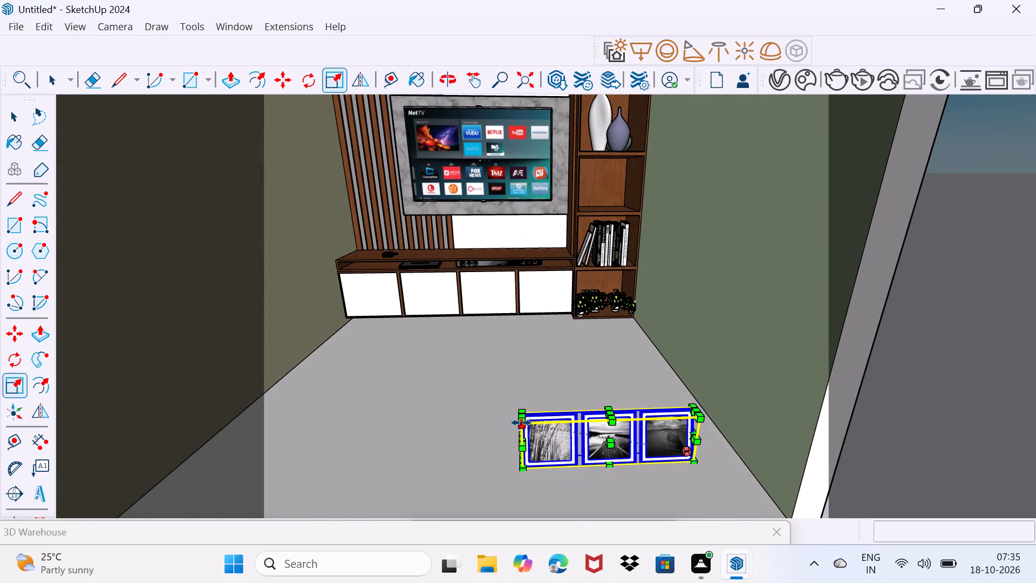
{"action": "left_click_drag", "start_coordinate": [523, 424], "coordinate": [582, 431]}
Move the picture frames from the floor onto the back panel of the bookshelf's upper compartment, behind the vases.
{"action": "middle_click_drag", "start_coordinate": [625, 466], "coordinate": [569, 470]}
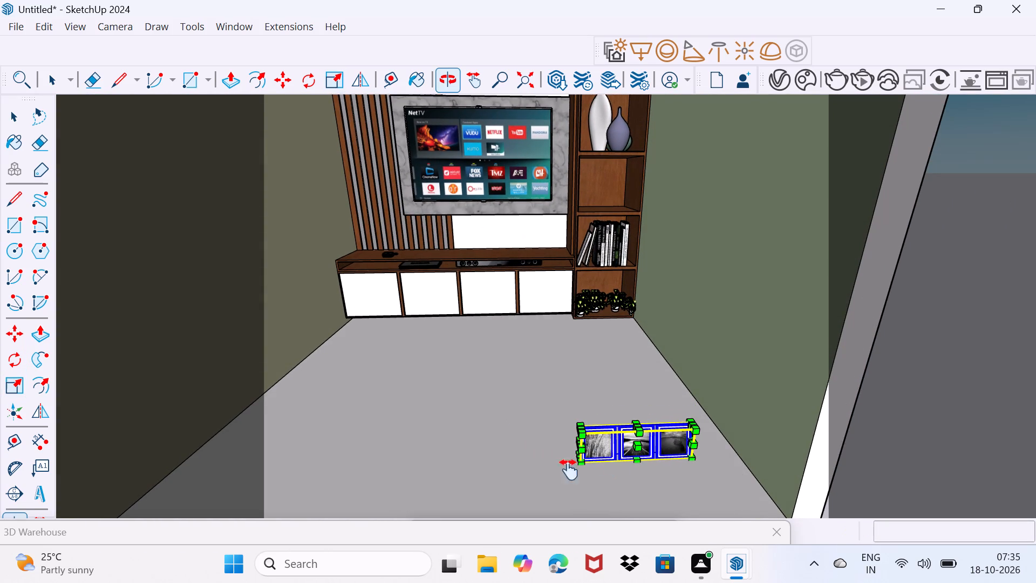
{"action": "middle_click_drag", "start_coordinate": [569, 470], "coordinate": [531, 486]}
{"action": "scroll", "coordinate": [542, 487], "scroll_direction": "up", "scroll_amount": 2}
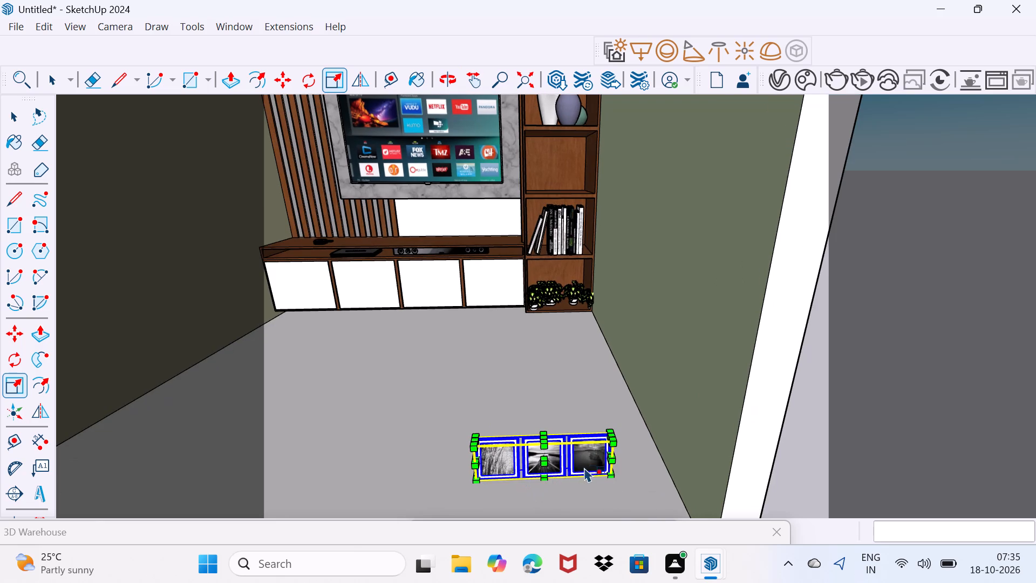
{"action": "scroll", "coordinate": [595, 484], "scroll_direction": "up", "scroll_amount": 4}
{"action": "key", "text": "m"}
{"action": "left_click", "coordinate": [620, 473]}
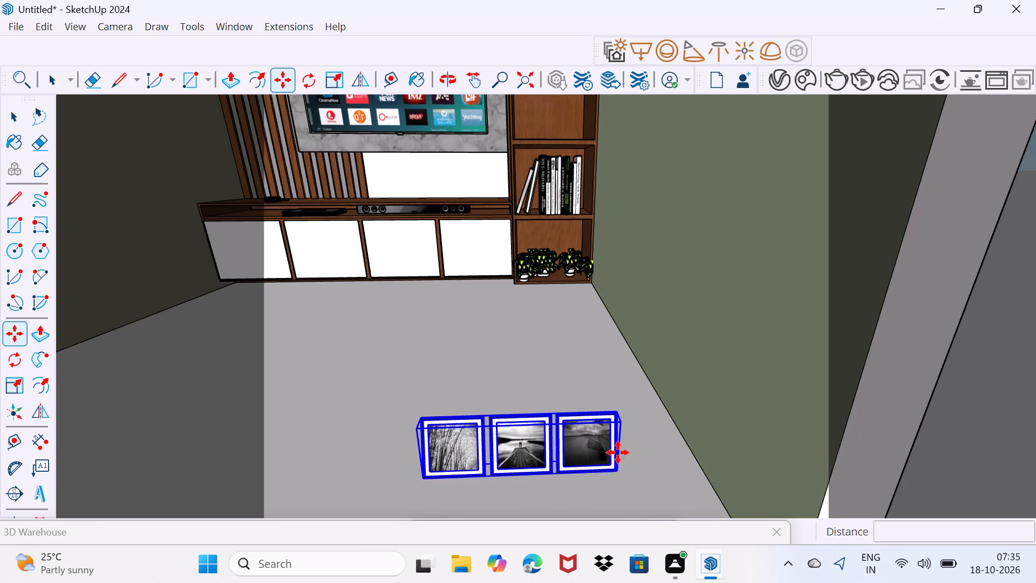
{"action": "scroll", "coordinate": [606, 298], "scroll_direction": "up", "scroll_amount": 2}
{"action": "middle_click_drag", "start_coordinate": [545, 231], "coordinate": [550, 366]}
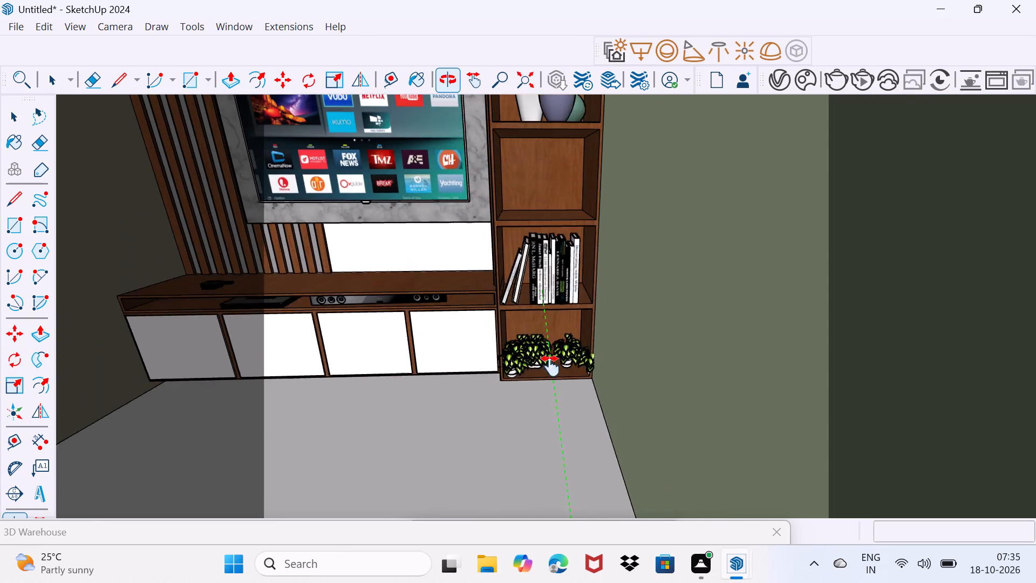
{"action": "middle_click_drag", "start_coordinate": [550, 366], "coordinate": [569, 520]}
{"action": "scroll", "coordinate": [566, 411], "scroll_direction": "down", "scroll_amount": 14}
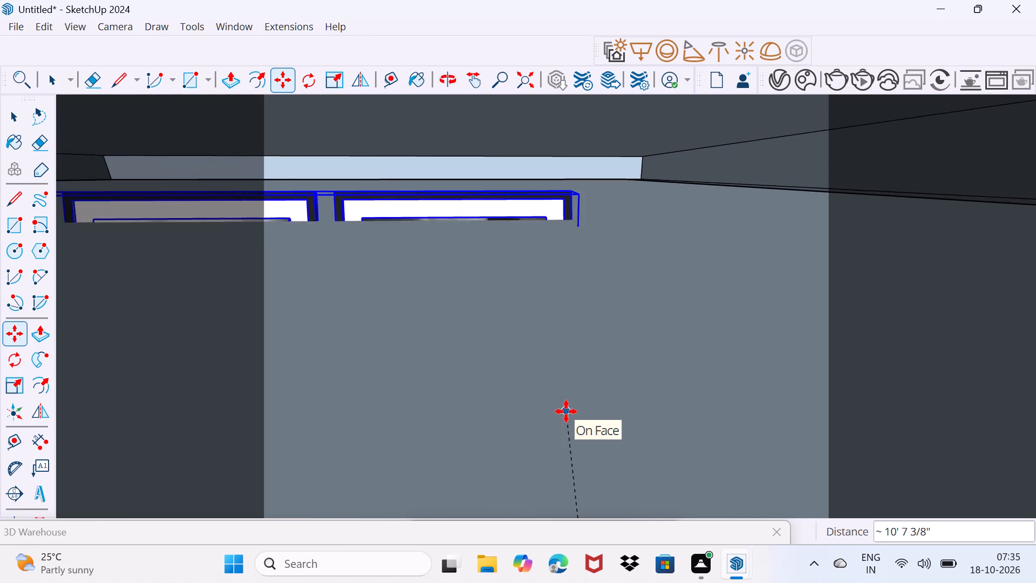
{"action": "scroll", "coordinate": [566, 411], "scroll_direction": "down", "scroll_amount": 20}
{"action": "scroll", "coordinate": [566, 411], "scroll_direction": "down", "scroll_amount": 2}
{"action": "middle_click", "coordinate": [565, 418]}
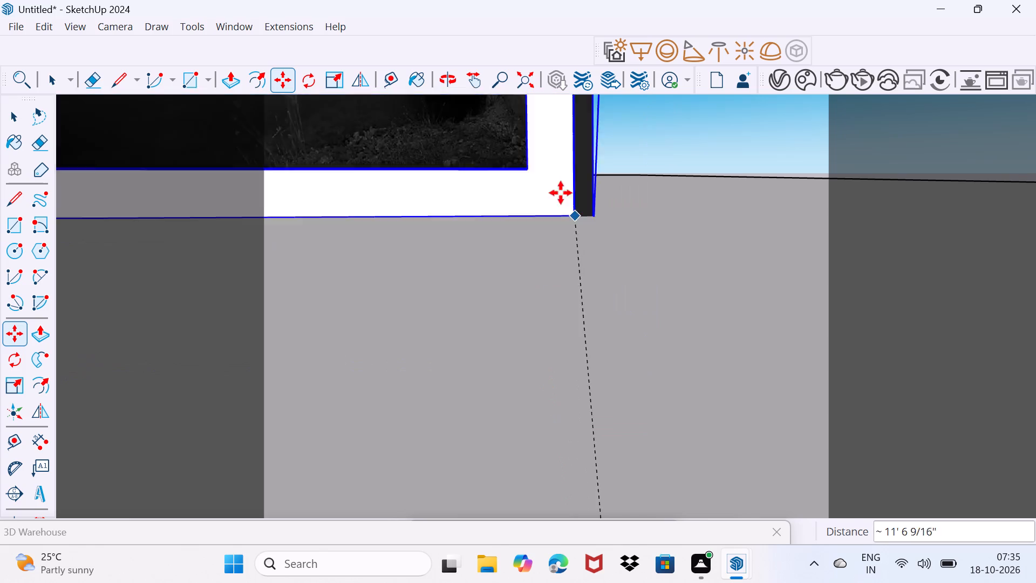
{"action": "left_click", "coordinate": [519, 83]}
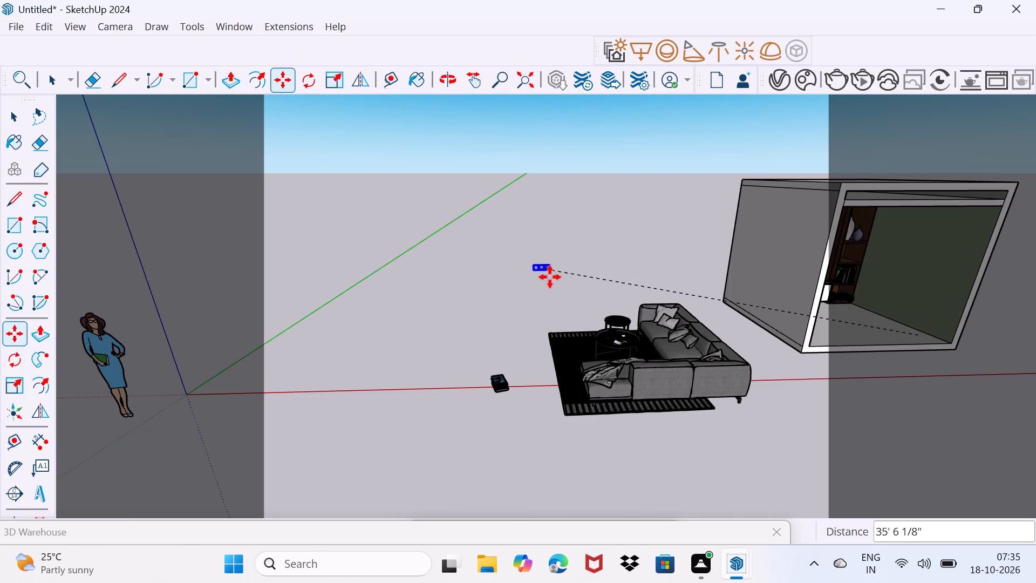
{"action": "middle_click_drag", "start_coordinate": [647, 377], "coordinate": [340, 443]}
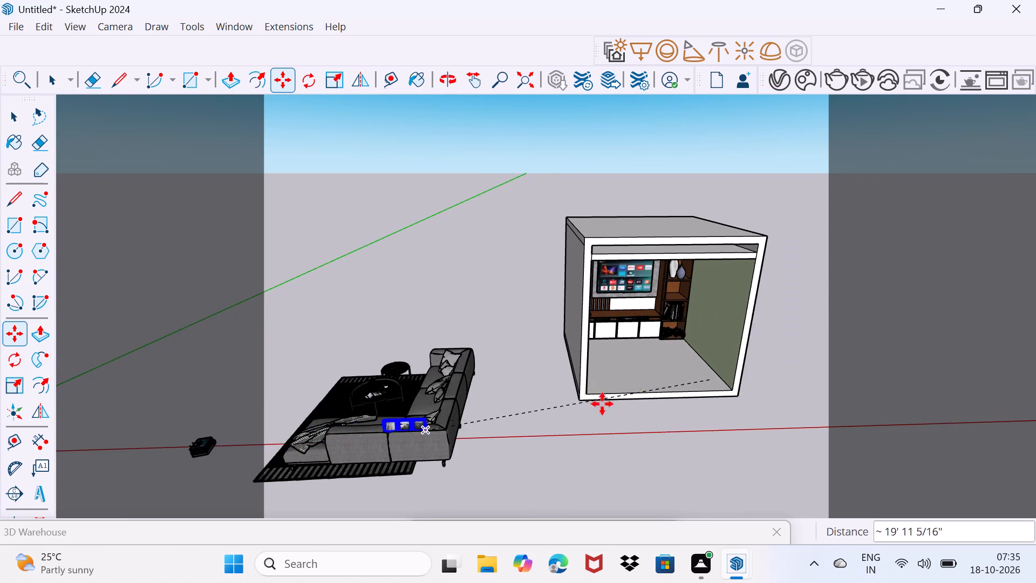
{"action": "scroll", "coordinate": [642, 366], "scroll_direction": "up", "scroll_amount": 12}
{"action": "middle_click_drag", "start_coordinate": [654, 266], "coordinate": [622, 361], "text": "shift"}
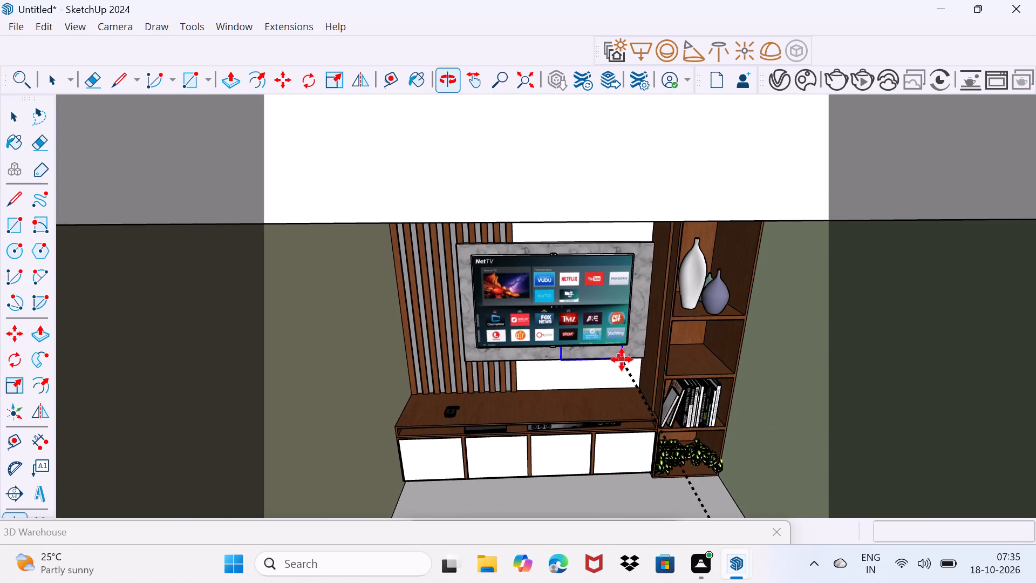
{"action": "middle_click_drag", "start_coordinate": [649, 314], "coordinate": [640, 274]}
{"action": "scroll", "coordinate": [713, 243], "scroll_direction": "up", "scroll_amount": 3}
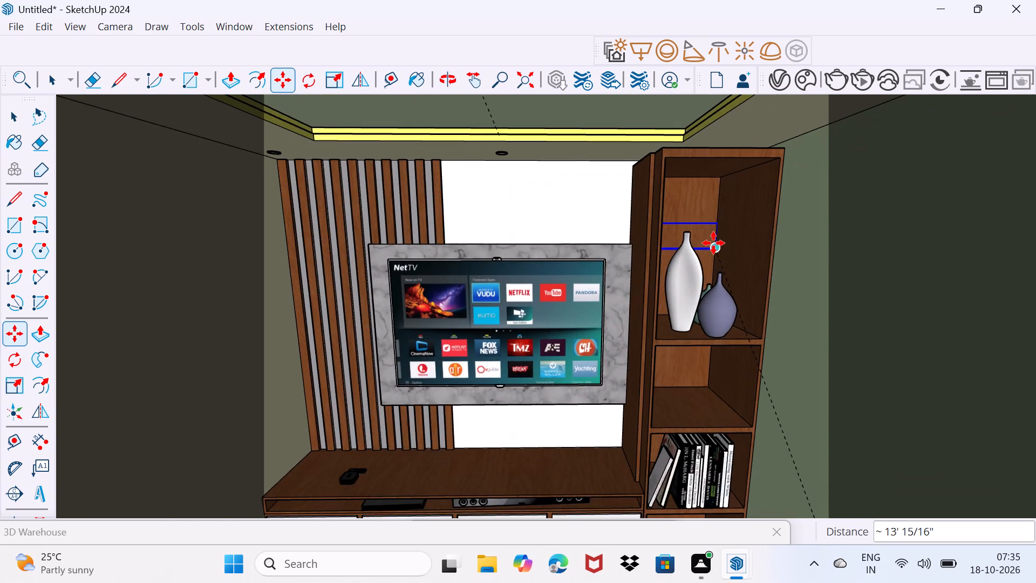
{"action": "scroll", "coordinate": [713, 243], "scroll_direction": "up", "scroll_amount": 6}
{"action": "middle_click_drag", "start_coordinate": [742, 248], "coordinate": [743, 248]}
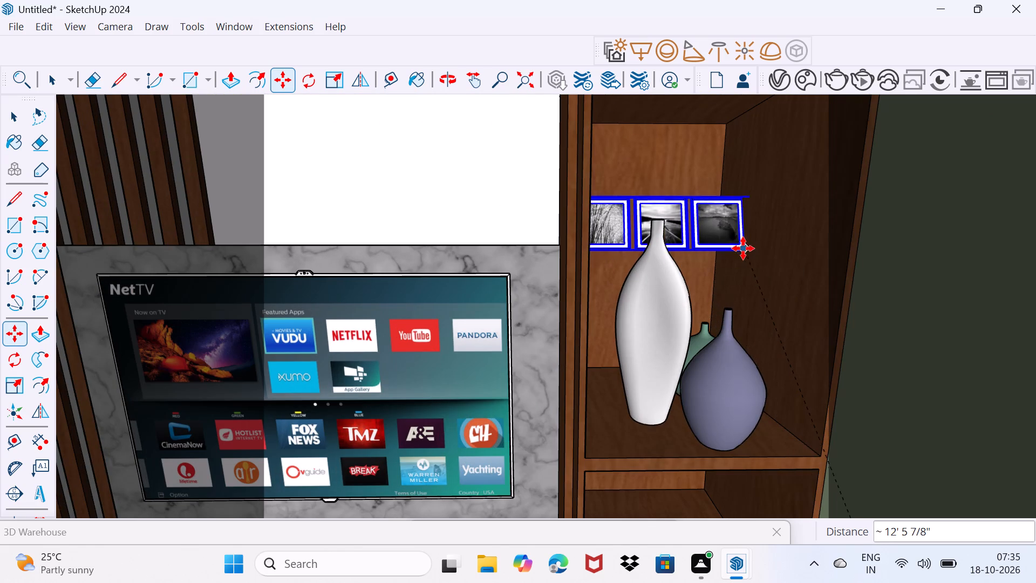
{"action": "middle_click_drag", "start_coordinate": [743, 248], "coordinate": [717, 263]}
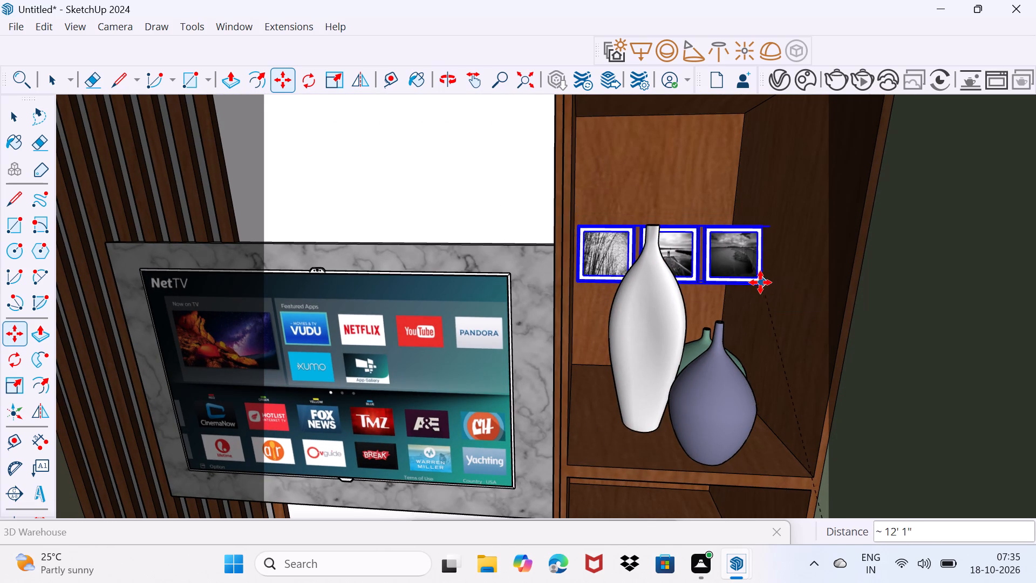
{"action": "left_click", "coordinate": [760, 282]}
{"action": "key", "text": "space"}
{"action": "left_click_drag", "start_coordinate": [738, 290], "coordinate": [738, 283]}
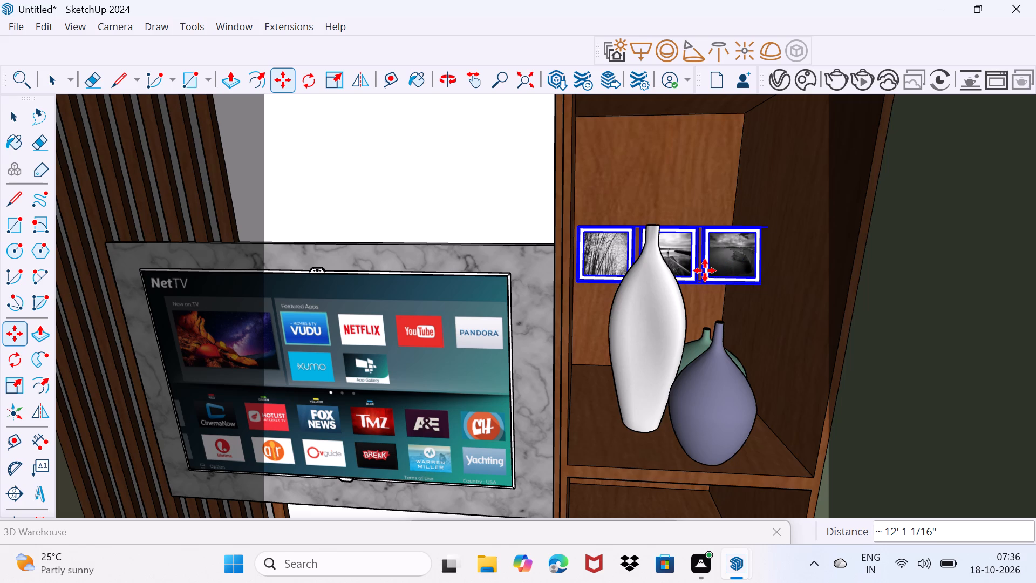
{"action": "left_click_drag", "start_coordinate": [636, 189], "coordinate": [643, 180]}
Move the stack of books from outside the room onto the bookshelf's shelf directly above the upright books.
{"action": "scroll", "coordinate": [663, 179], "scroll_direction": "down", "scroll_amount": 3}
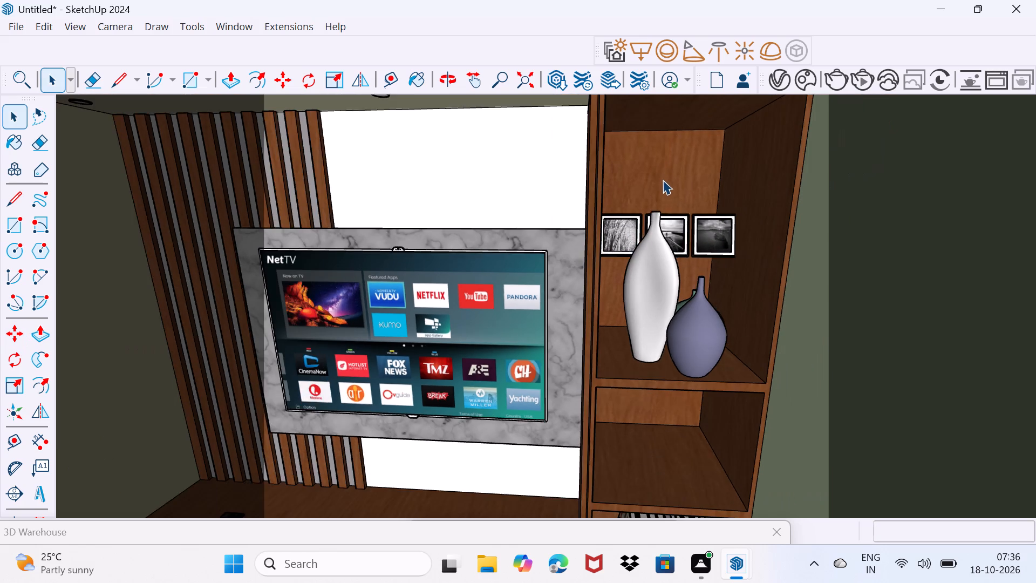
{"action": "scroll", "coordinate": [663, 188], "scroll_direction": "down", "scroll_amount": 13}
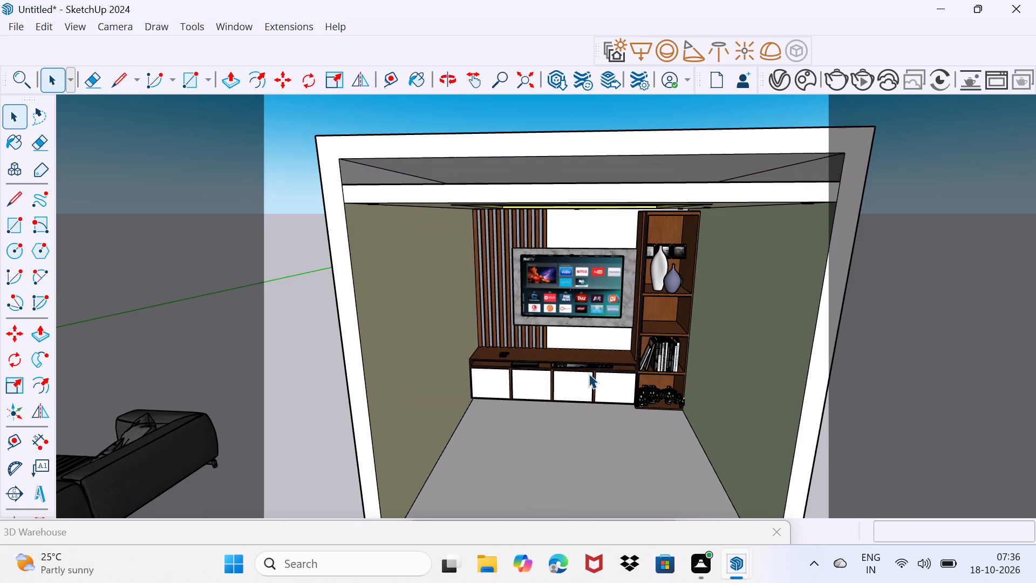
{"action": "middle_click_drag", "start_coordinate": [589, 374], "coordinate": [792, 283]}
{"action": "scroll", "coordinate": [668, 326], "scroll_direction": "down", "scroll_amount": 4}
{"action": "middle_click_drag", "start_coordinate": [632, 340], "coordinate": [740, 282], "text": "shift"}
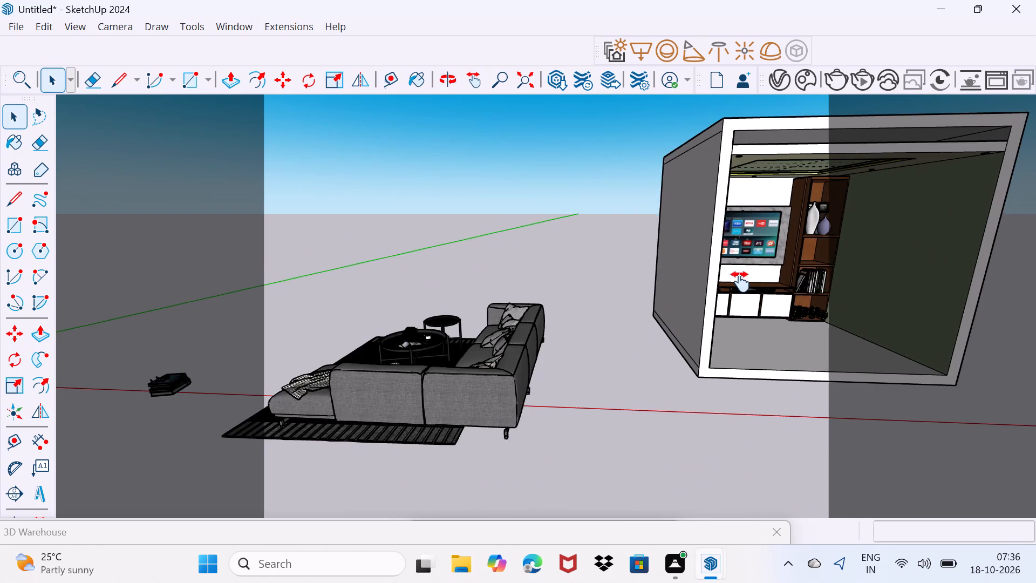
{"action": "middle_click_drag", "start_coordinate": [740, 282], "coordinate": [817, 266], "text": "shift"}
{"action": "left_click", "coordinate": [477, 265]}
{"action": "middle_click_drag", "start_coordinate": [496, 263], "coordinate": [494, 278]}
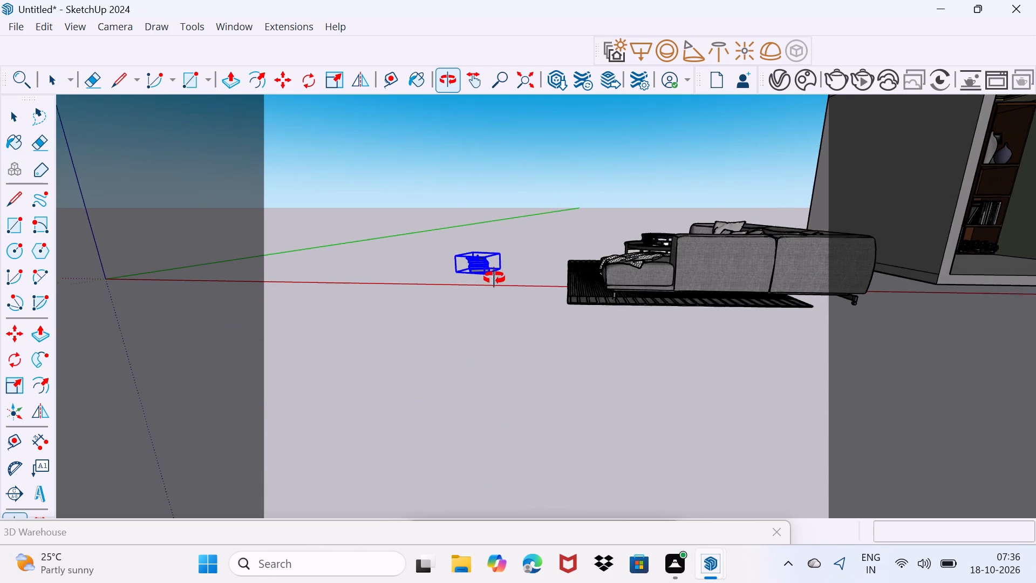
{"action": "middle_click_drag", "start_coordinate": [494, 278], "coordinate": [449, 323]}
{"action": "scroll", "coordinate": [450, 347], "scroll_direction": "up", "scroll_amount": 7}
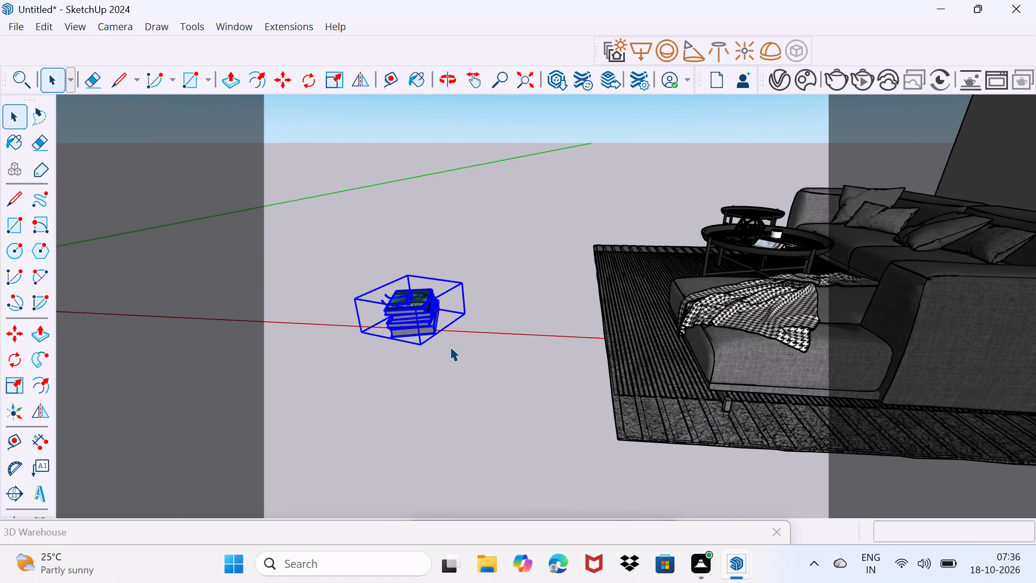
{"action": "key", "text": "m"}
{"action": "left_click", "coordinate": [468, 314]}
{"action": "scroll", "coordinate": [499, 342], "scroll_direction": "down", "scroll_amount": 10}
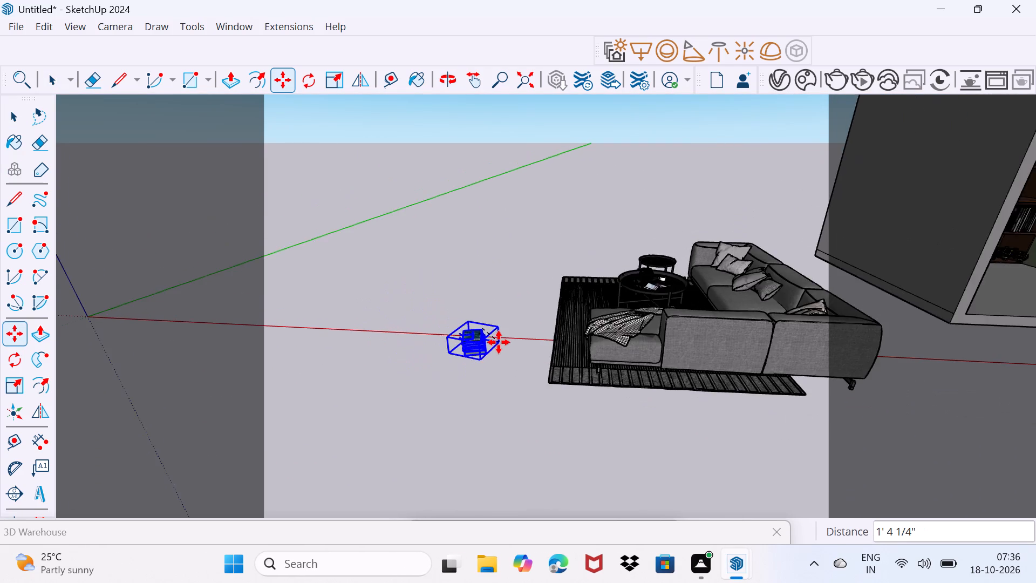
{"action": "scroll", "coordinate": [499, 342], "scroll_direction": "down", "scroll_amount": 7}
{"action": "middle_click_drag", "start_coordinate": [650, 299], "coordinate": [433, 358], "text": "shift"}
{"action": "scroll", "coordinate": [506, 375], "scroll_direction": "up", "scroll_amount": 13}
{"action": "scroll", "coordinate": [683, 222], "scroll_direction": "up", "scroll_amount": 2}
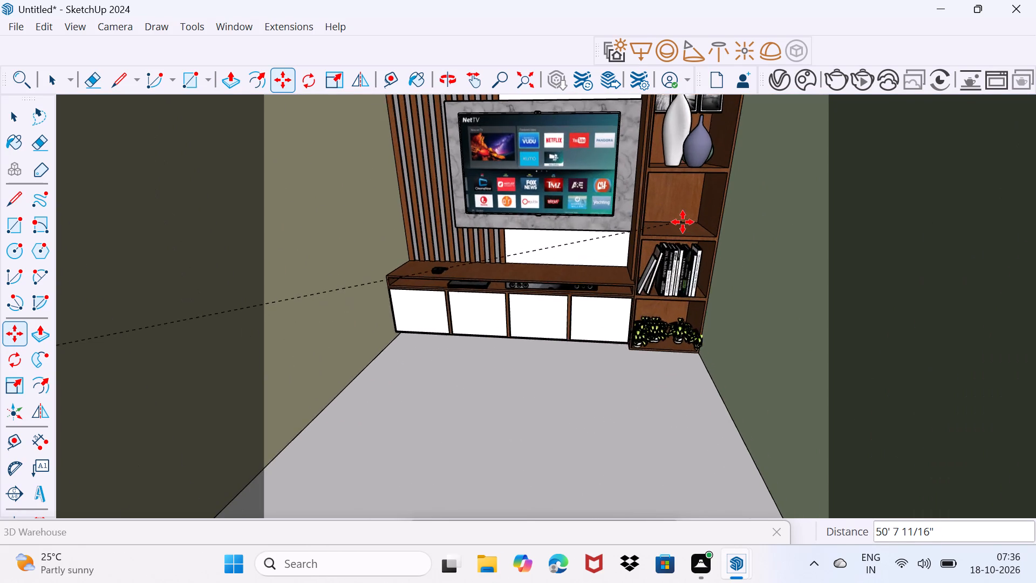
{"action": "scroll", "coordinate": [683, 222], "scroll_direction": "up", "scroll_amount": 5}
{"action": "left_click", "coordinate": [707, 234]}
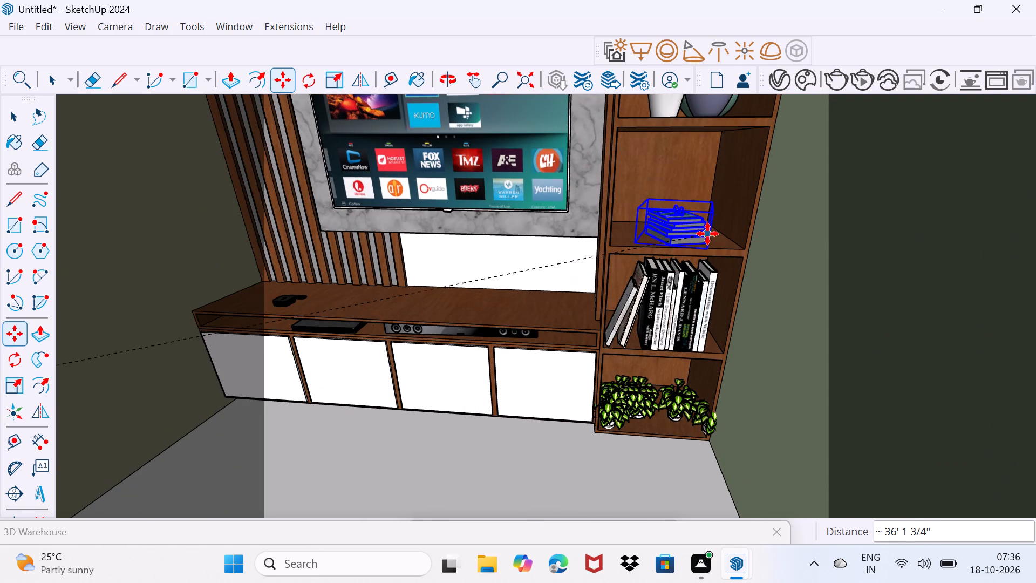
{"action": "scroll", "coordinate": [693, 245], "scroll_direction": "up", "scroll_amount": 5}
{"action": "key", "text": "space"}
{"action": "left_click_drag", "start_coordinate": [697, 257], "coordinate": [715, 233]}
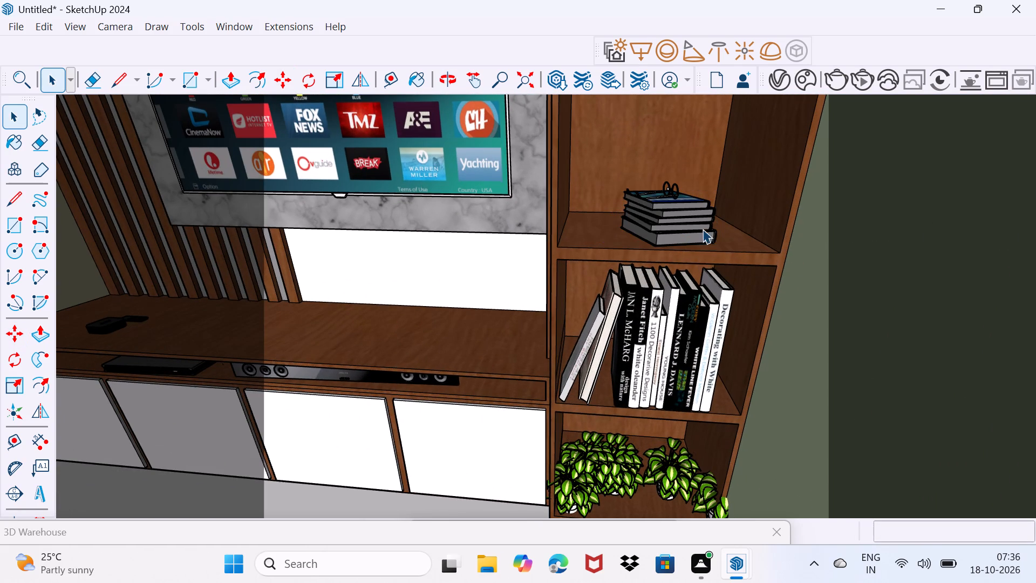
Scale the book stack on the shelf to 1.90 in height and stretch it wider towards the TV side.
{"action": "middle_click_drag", "start_coordinate": [689, 241], "coordinate": [697, 298]}
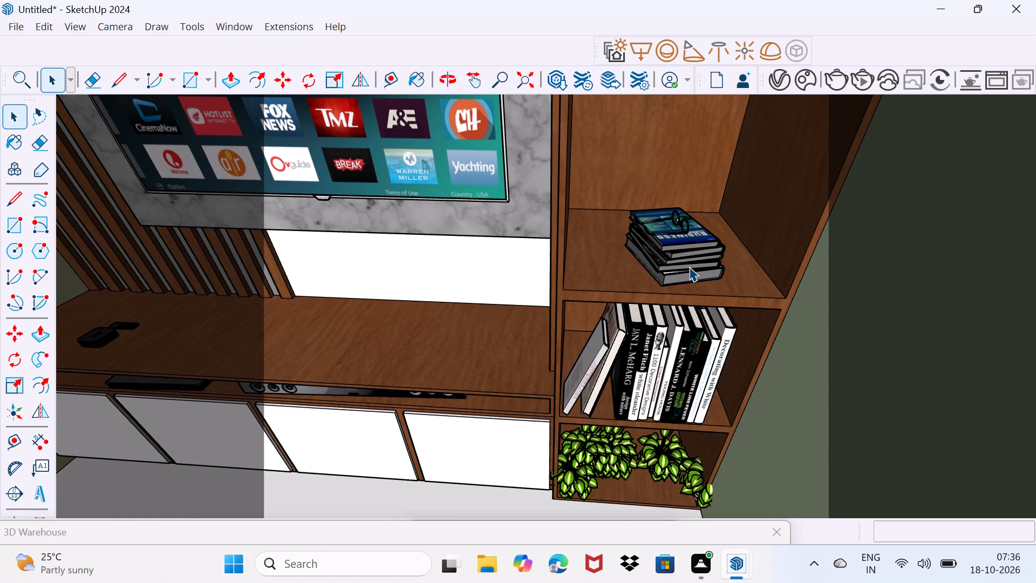
{"action": "left_click", "coordinate": [689, 266]}
{"action": "key", "text": "s"}
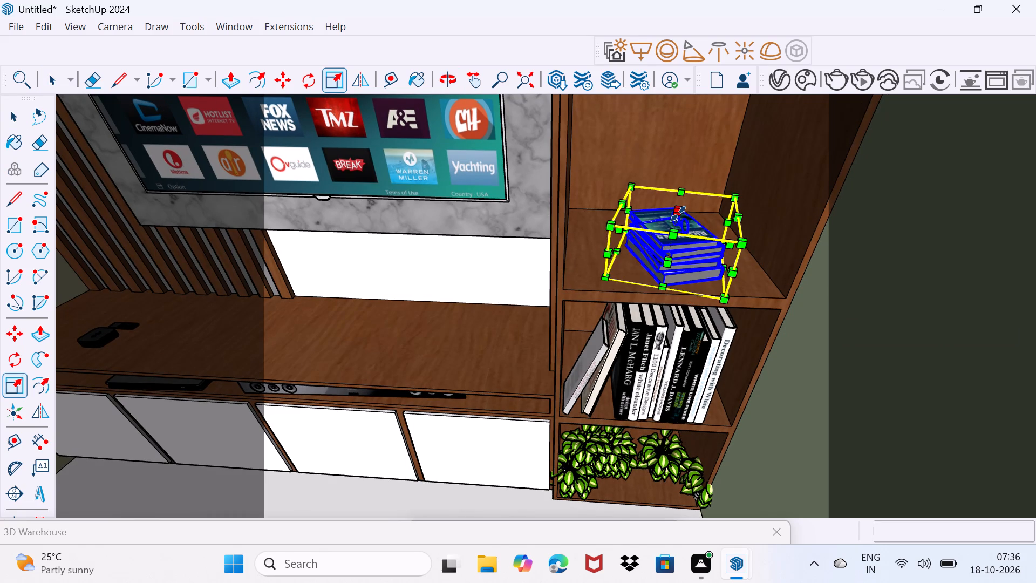
{"action": "left_click_drag", "start_coordinate": [678, 214], "coordinate": [669, 157]}
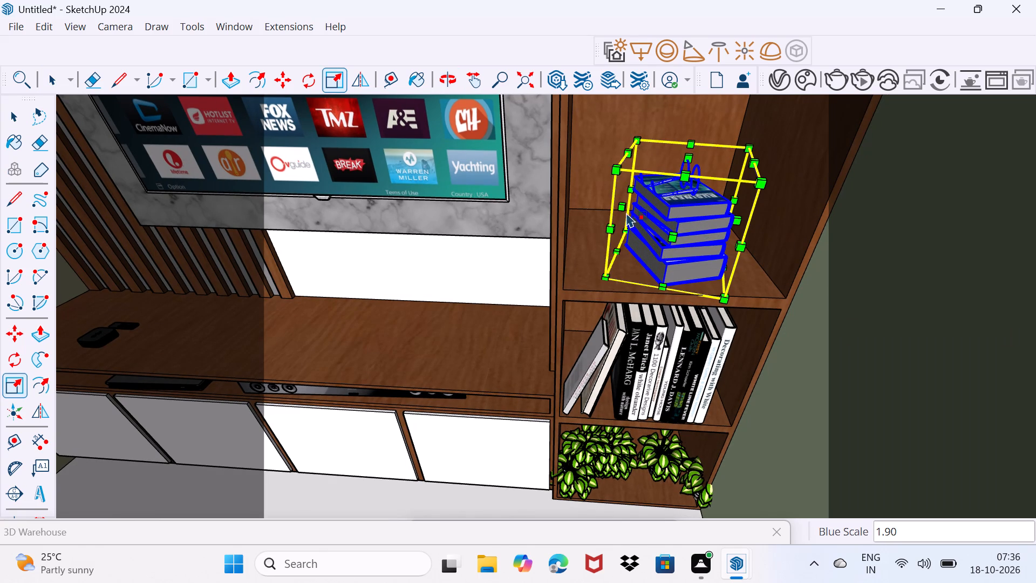
{"action": "left_click_drag", "start_coordinate": [620, 210], "coordinate": [588, 213]}
{"action": "key", "text": "space"}
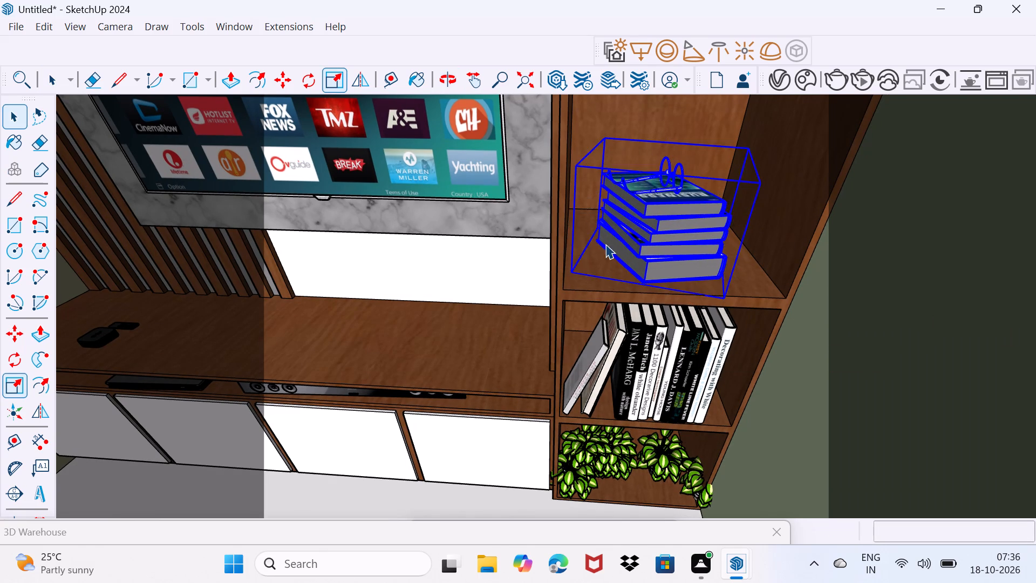
{"action": "left_click_drag", "start_coordinate": [605, 260], "coordinate": [611, 227]}
Rotate the sofa, rug and coffee table set about 88 degrees about the vertical axis so it faces the TV unit.
{"action": "scroll", "coordinate": [611, 211], "scroll_direction": "down", "scroll_amount": 17}
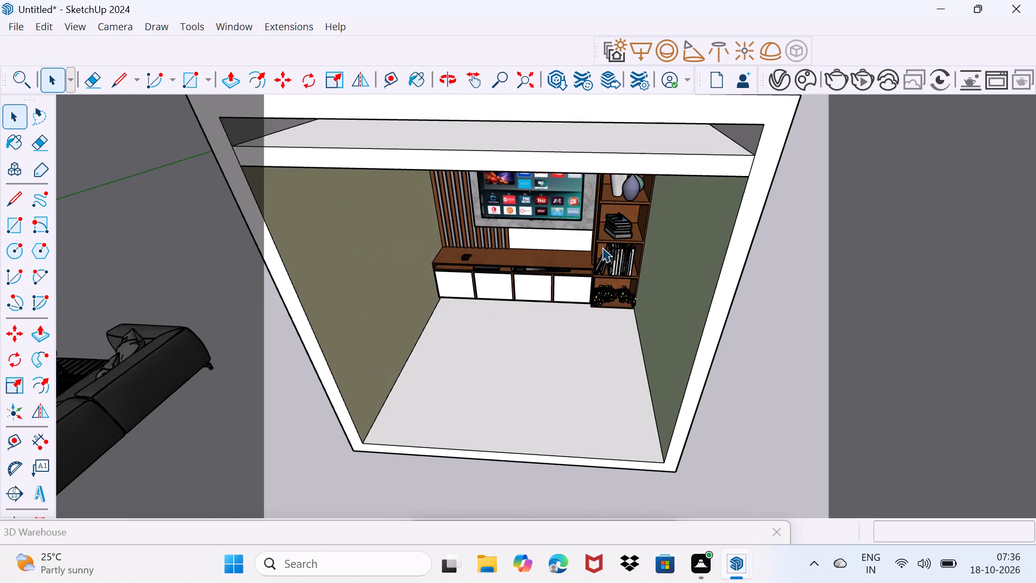
{"action": "scroll", "coordinate": [602, 247], "scroll_direction": "down", "scroll_amount": 3}
{"action": "middle_click_drag", "start_coordinate": [592, 314], "coordinate": [703, 235]}
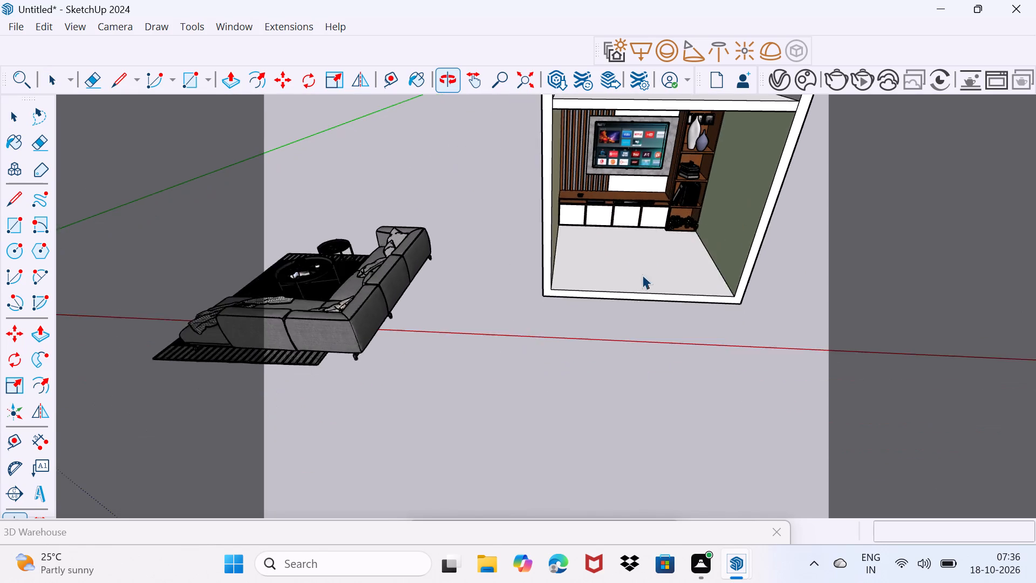
{"action": "middle_click_drag", "start_coordinate": [636, 279], "coordinate": [732, 254], "text": "shift"}
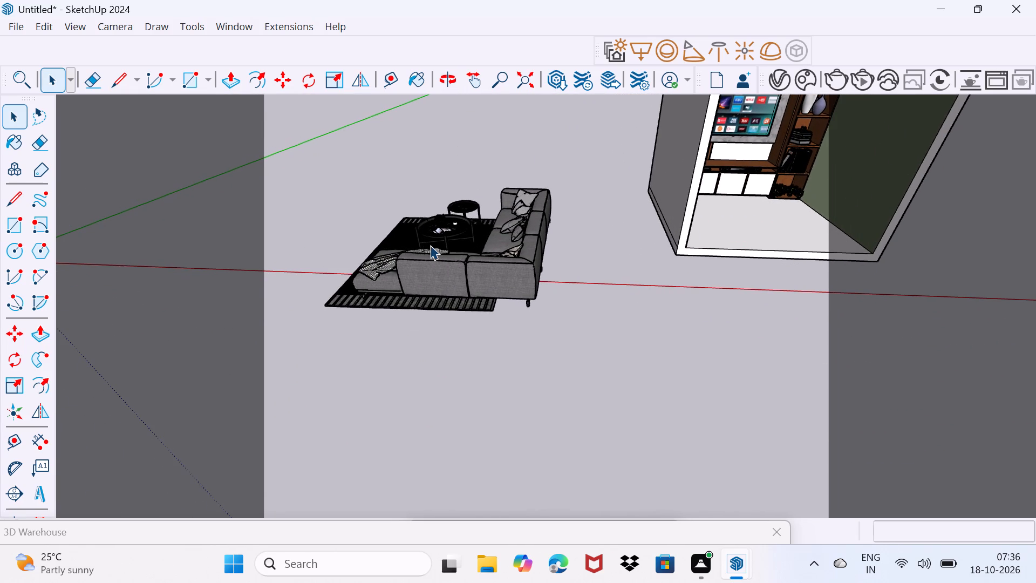
{"action": "scroll", "coordinate": [431, 245], "scroll_direction": "up", "scroll_amount": 19}
{"action": "middle_click_drag", "start_coordinate": [444, 220], "coordinate": [442, 237]}
{"action": "scroll", "coordinate": [442, 237], "scroll_direction": "down", "scroll_amount": 2}
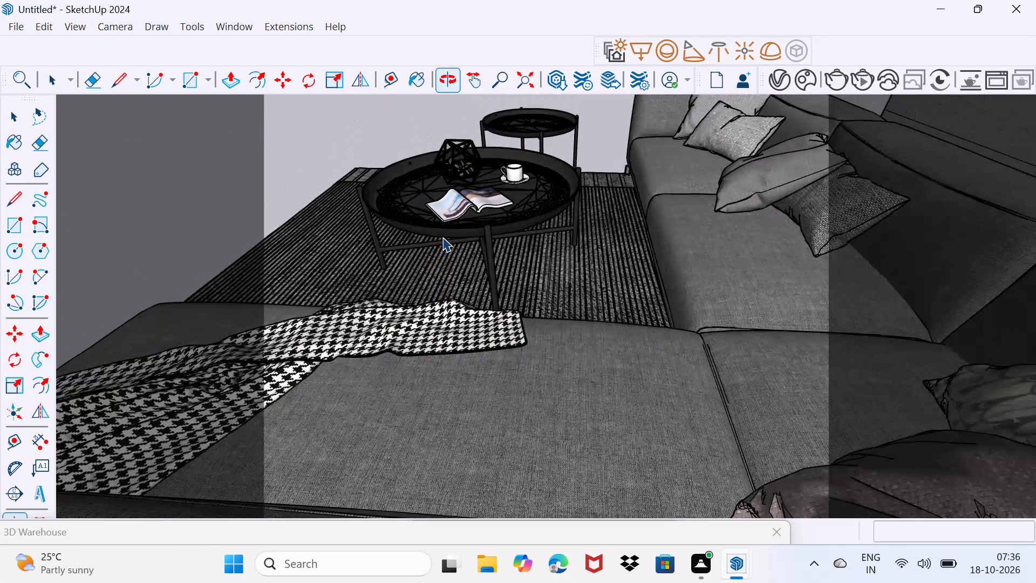
{"action": "scroll", "coordinate": [442, 237], "scroll_direction": "down", "scroll_amount": 6}
{"action": "scroll", "coordinate": [442, 237], "scroll_direction": "up", "scroll_amount": 1}
{"action": "scroll", "coordinate": [442, 237], "scroll_direction": "down", "scroll_amount": 14}
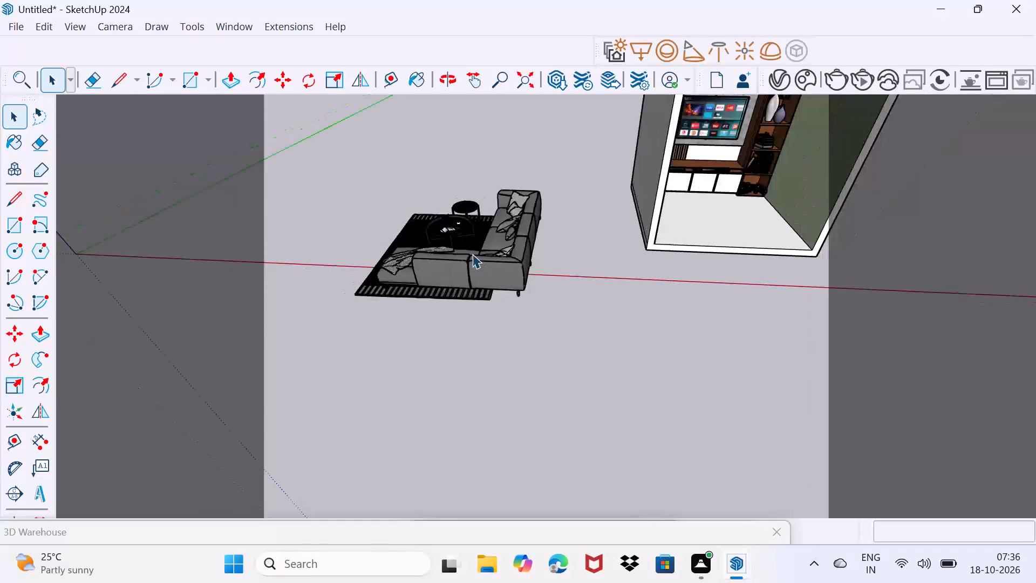
{"action": "left_click", "coordinate": [475, 258]}
{"action": "left_click", "coordinate": [309, 76]}
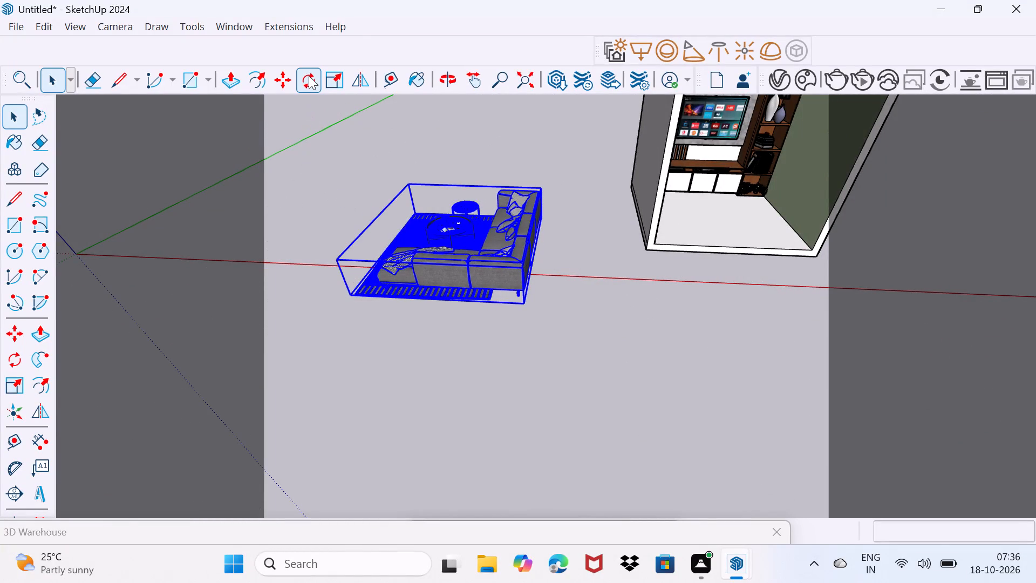
{"action": "left_click", "coordinate": [602, 438]}
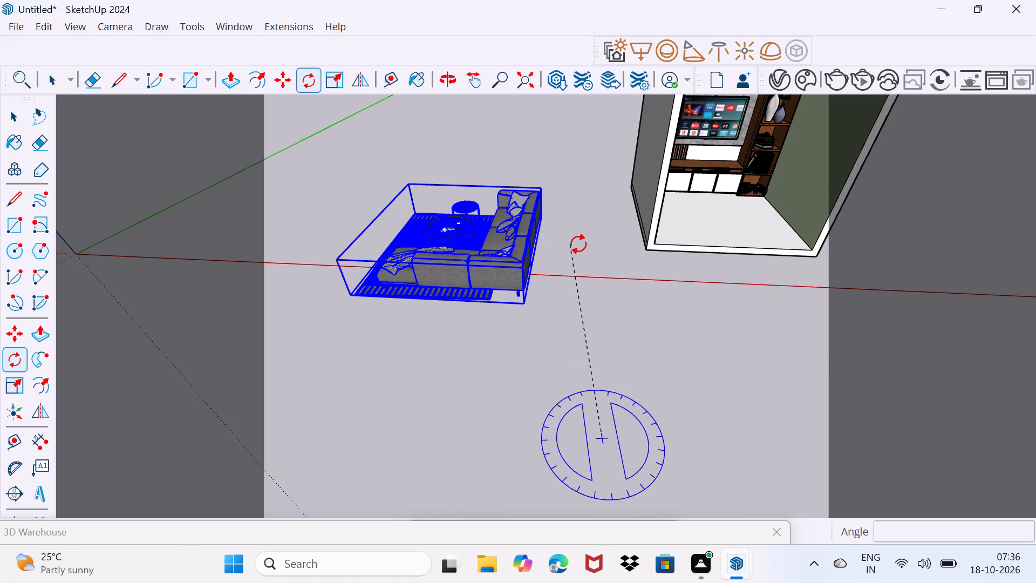
{"action": "left_click", "coordinate": [594, 243]}
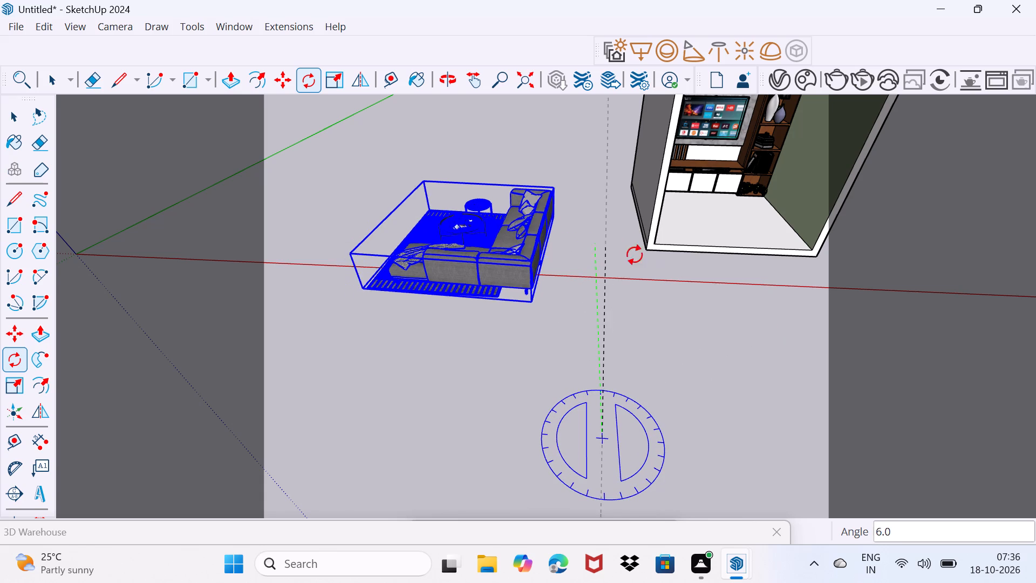
{"action": "scroll", "coordinate": [780, 350], "scroll_direction": "down", "scroll_amount": 3}
{"action": "middle_click_drag", "start_coordinate": [784, 365], "coordinate": [747, 363]}
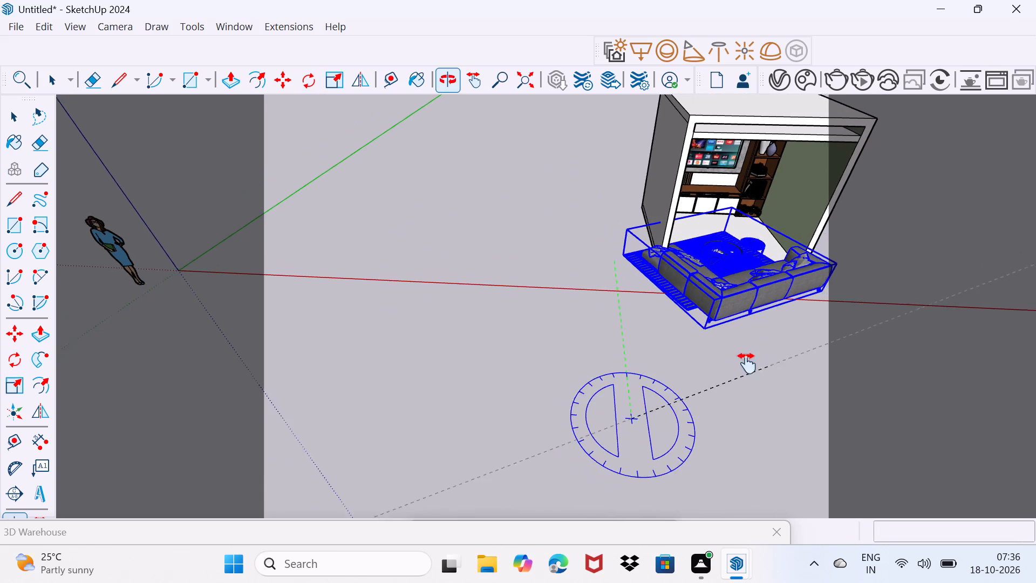
{"action": "middle_click_drag", "start_coordinate": [747, 363], "coordinate": [524, 347]}
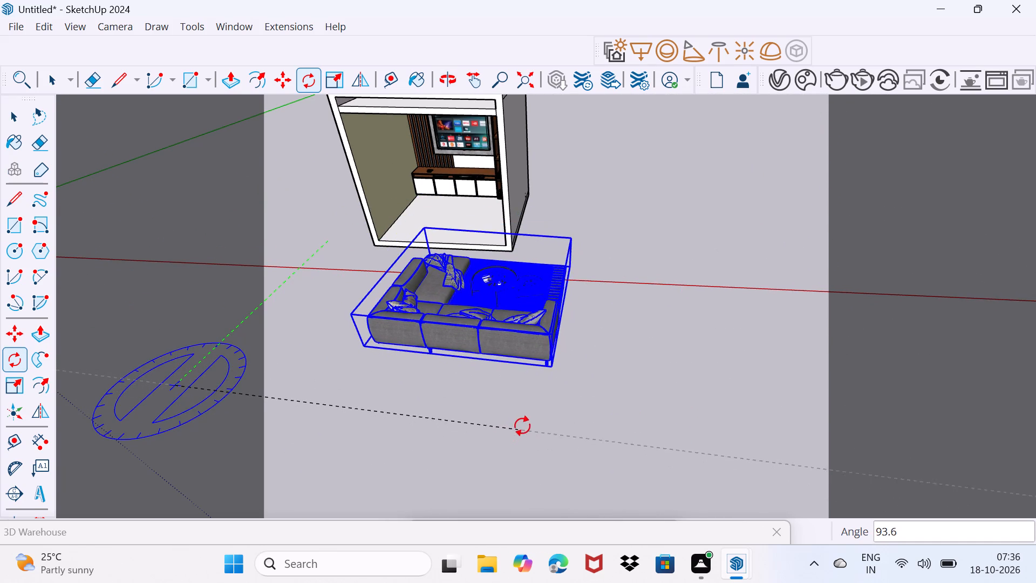
{"action": "left_click", "coordinate": [541, 400]}
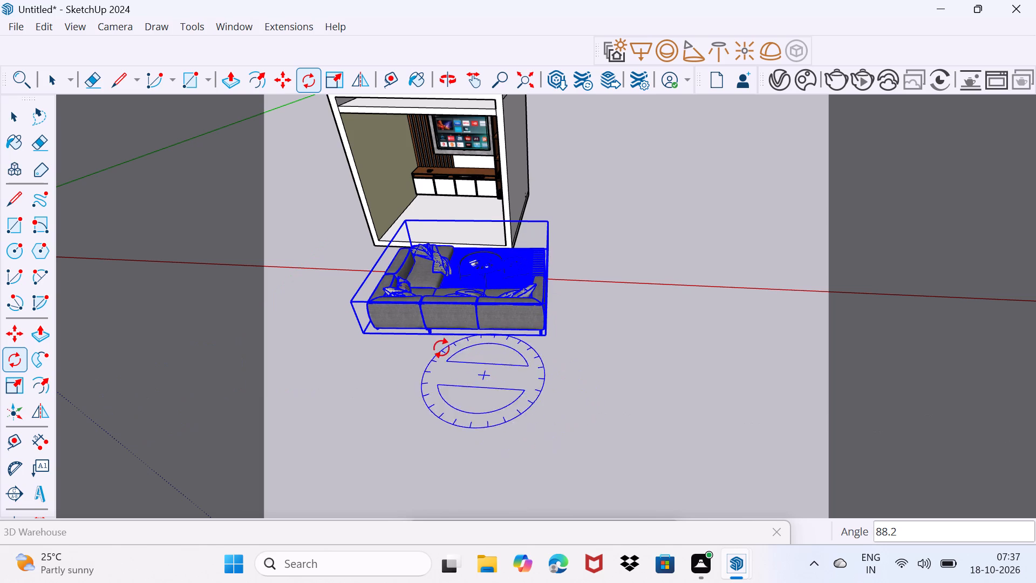
Scale the sofa, rug and coffee table set down uniformly so it can fit within the room.
{"action": "scroll", "coordinate": [441, 348], "scroll_direction": "up", "scroll_amount": 1}
{"action": "middle_click_drag", "start_coordinate": [434, 345], "coordinate": [572, 385]}
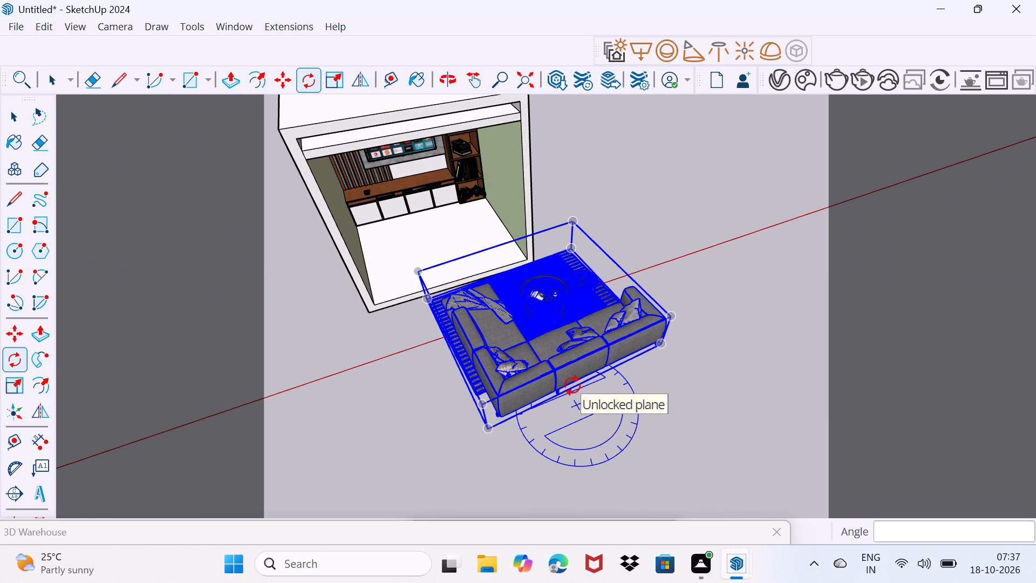
{"action": "key", "text": "s"}
{"action": "left_click_drag", "start_coordinate": [418, 269], "coordinate": [480, 295]}
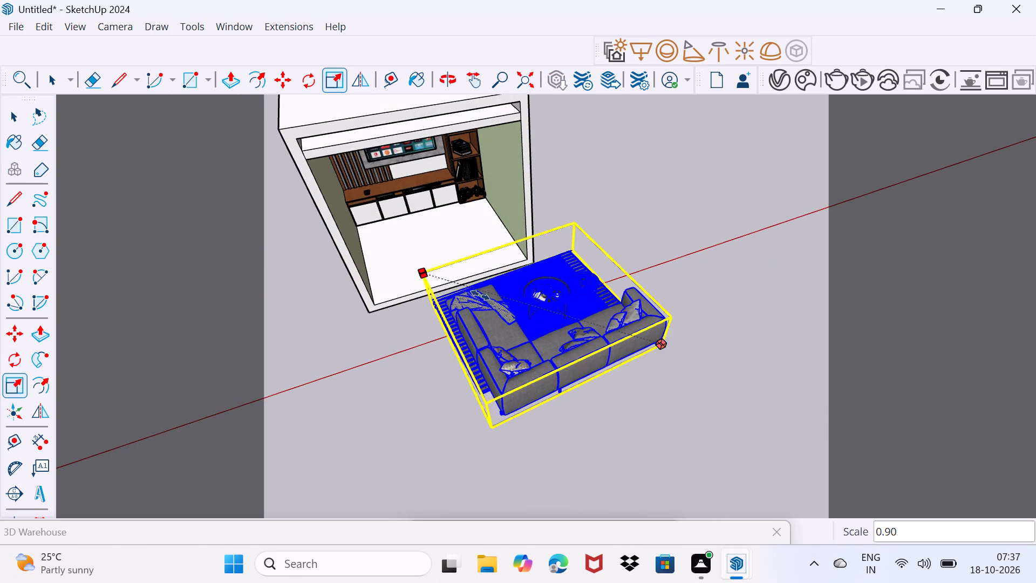
{"action": "left_click_drag", "start_coordinate": [480, 295], "coordinate": [535, 318]}
Move the sofa set from outside onto the room's floor in front of the TV unit, near the slatted-panel side.
{"action": "scroll", "coordinate": [535, 388], "scroll_direction": "up", "scroll_amount": 4}
{"action": "middle_click_drag", "start_coordinate": [536, 394], "coordinate": [614, 375]}
{"action": "key", "text": "m"}
{"action": "left_click", "coordinate": [666, 347]}
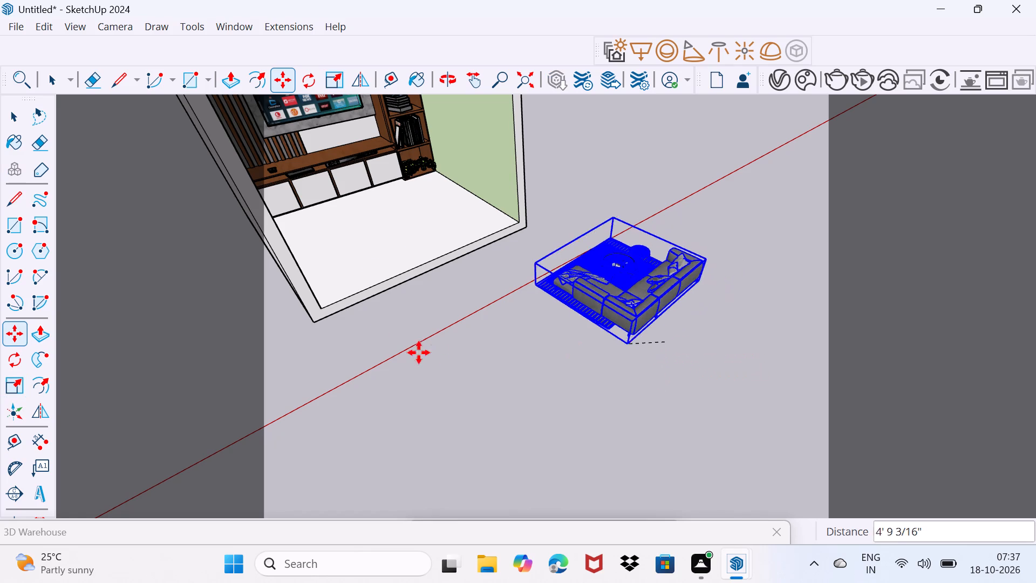
{"action": "scroll", "coordinate": [355, 307], "scroll_direction": "up", "scroll_amount": 6}
{"action": "middle_click_drag", "start_coordinate": [351, 295], "coordinate": [441, 451]}
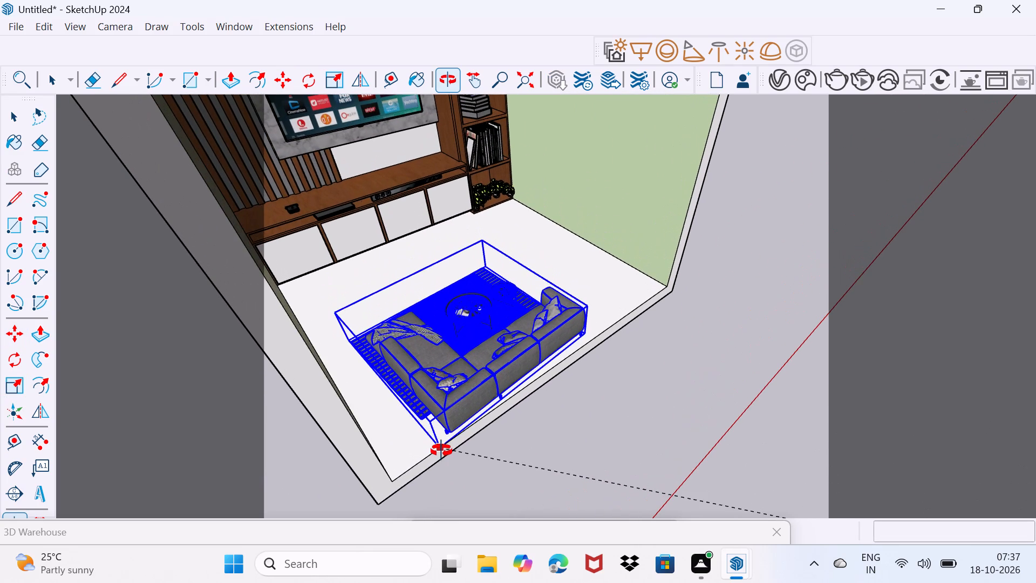
{"action": "middle_click_drag", "start_coordinate": [441, 451], "coordinate": [362, 440]}
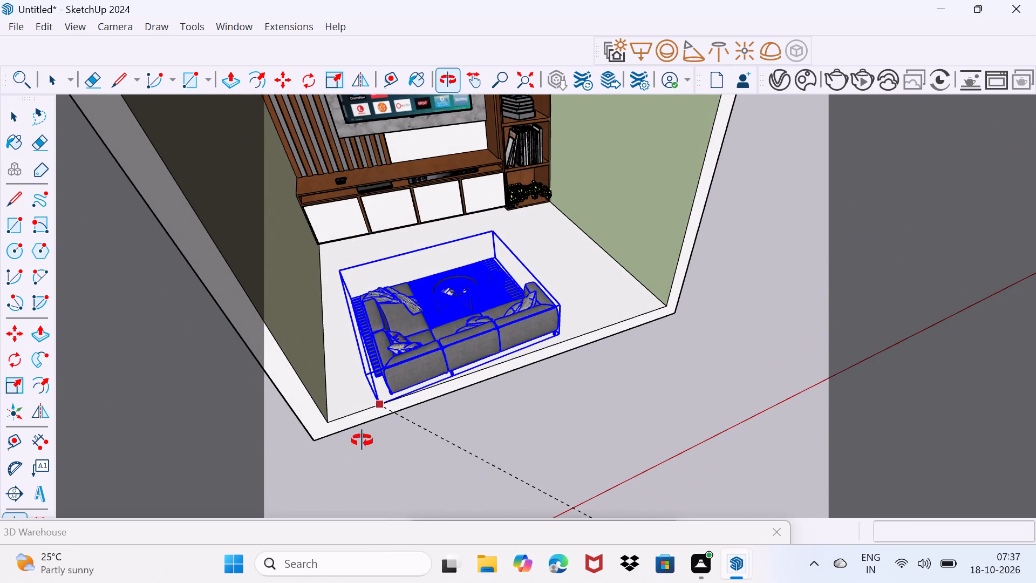
{"action": "middle_click_drag", "start_coordinate": [362, 440], "coordinate": [453, 541]}
{"action": "middle_click_drag", "start_coordinate": [452, 480], "coordinate": [376, 443]}
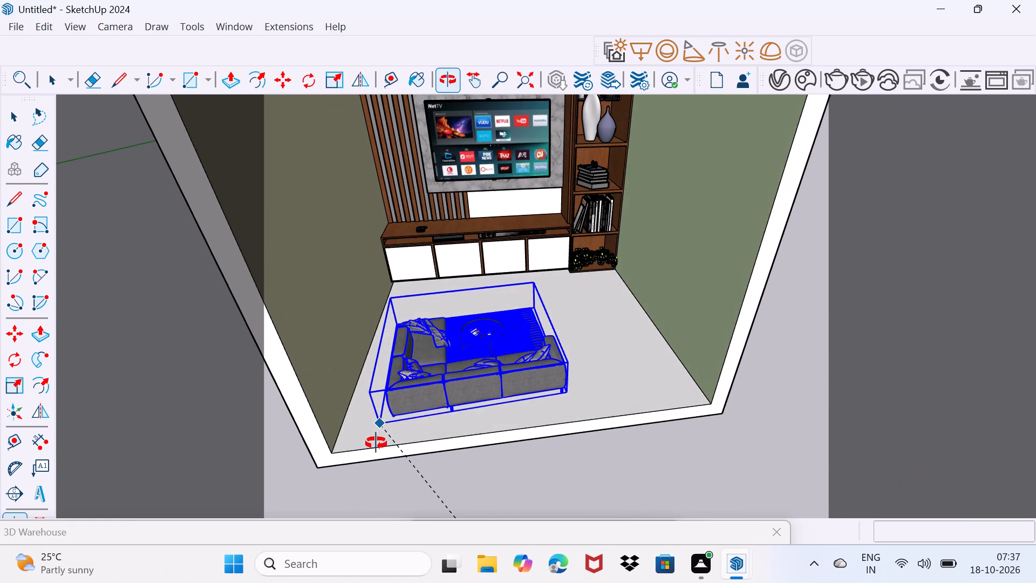
{"action": "middle_click_drag", "start_coordinate": [376, 443], "coordinate": [411, 512]}
{"action": "middle_click_drag", "start_coordinate": [419, 499], "coordinate": [398, 448]}
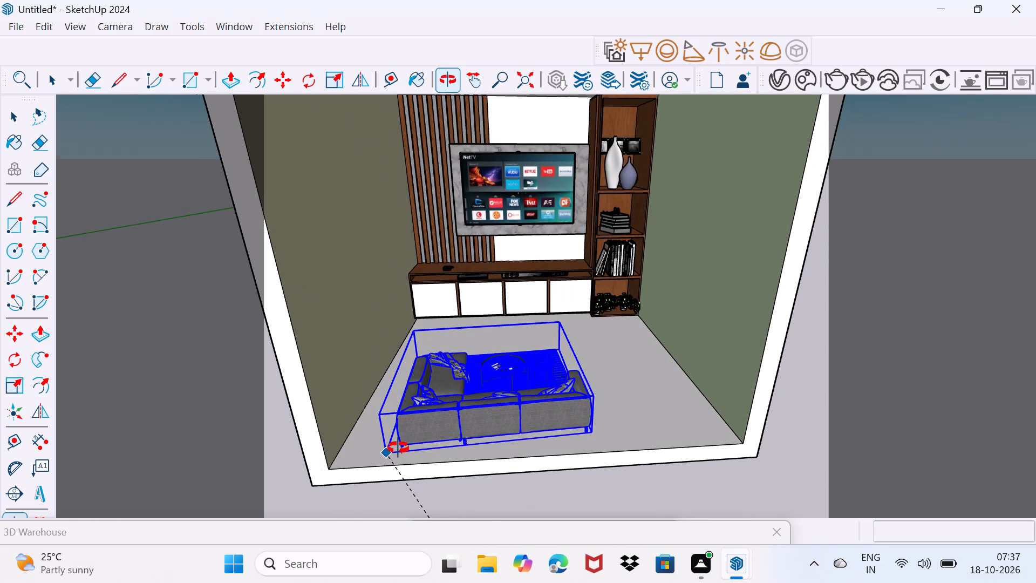
{"action": "middle_click_drag", "start_coordinate": [398, 448], "coordinate": [371, 504]}
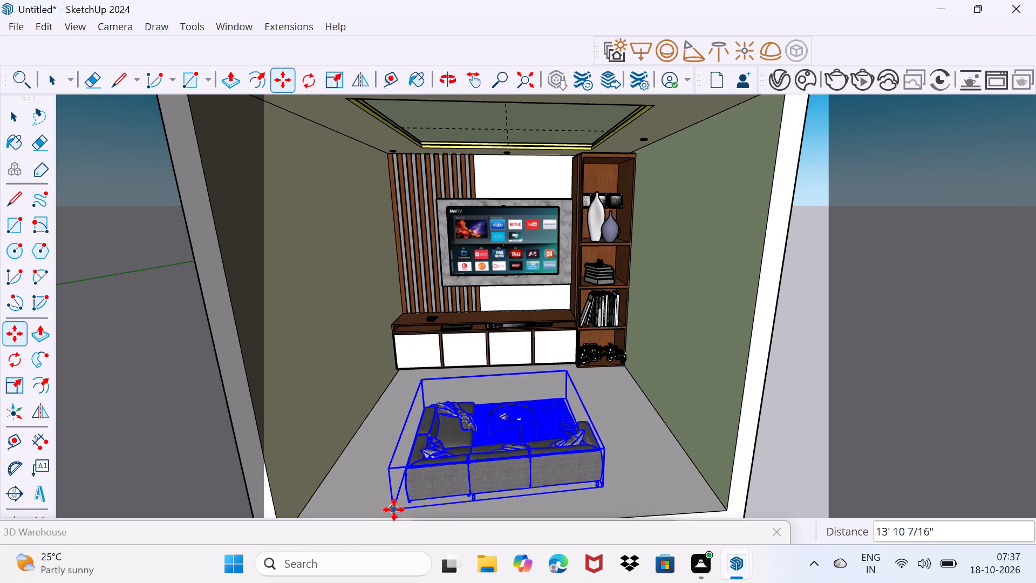
{"action": "left_click", "coordinate": [394, 510]}
Stretch the sofa, rug and coffee table set along the green axis to about 1.44, towards the bookshelf-side wall.
{"action": "scroll", "coordinate": [431, 470], "scroll_direction": "up", "scroll_amount": 2}
{"action": "middle_click_drag", "start_coordinate": [433, 466], "coordinate": [444, 445]}
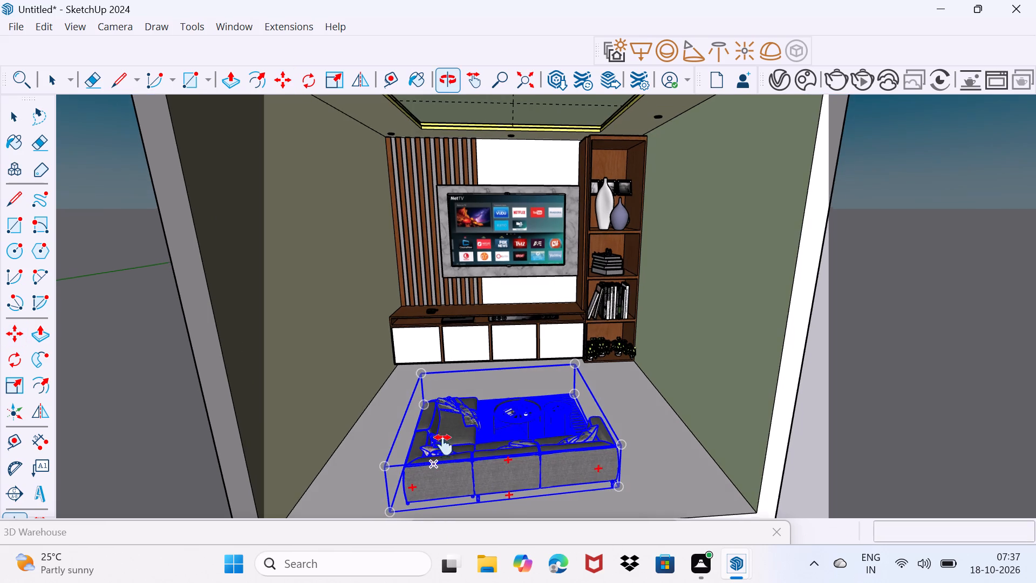
{"action": "middle_click_drag", "start_coordinate": [444, 445], "coordinate": [396, 392]}
{"action": "scroll", "coordinate": [431, 403], "scroll_direction": "up", "scroll_amount": 3}
{"action": "scroll", "coordinate": [528, 409], "scroll_direction": "up", "scroll_amount": 3}
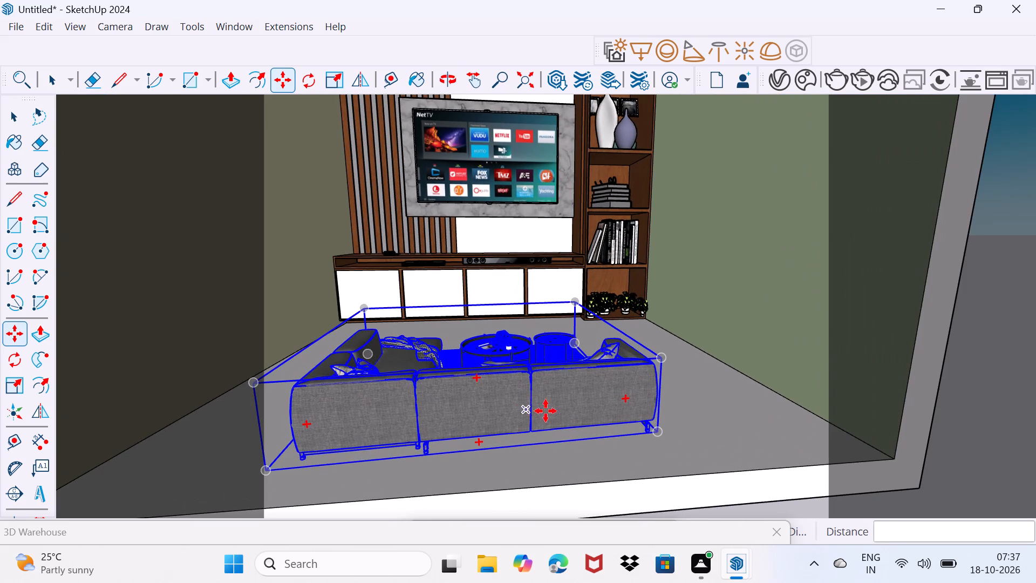
{"action": "key", "text": "s"}
{"action": "middle_click_drag", "start_coordinate": [655, 360], "coordinate": [537, 411]}
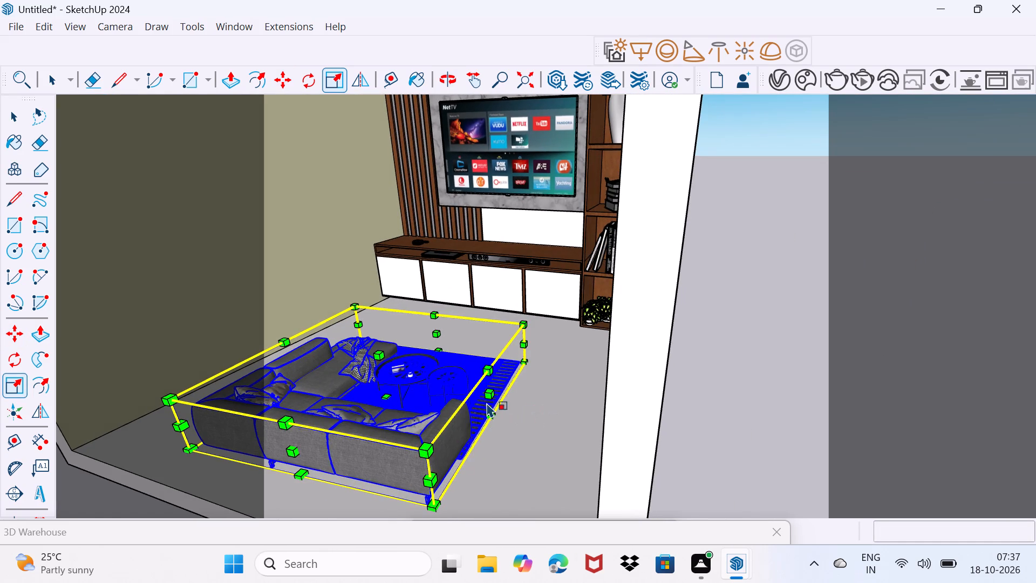
{"action": "left_click_drag", "start_coordinate": [488, 397], "coordinate": [606, 410]}
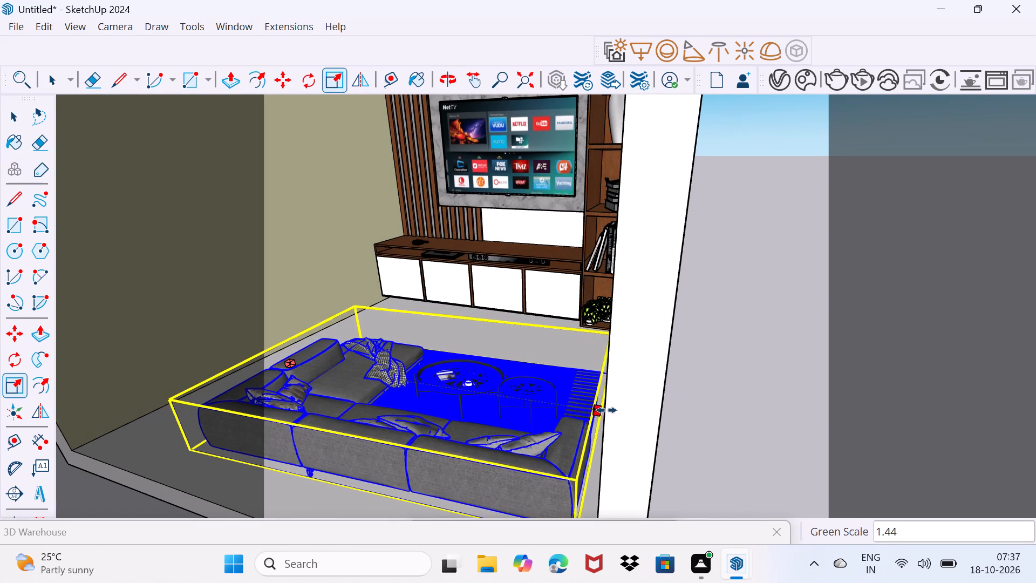
{"action": "left_click_drag", "start_coordinate": [606, 410], "coordinate": [609, 411]}
{"action": "left_click", "coordinate": [427, 360]}
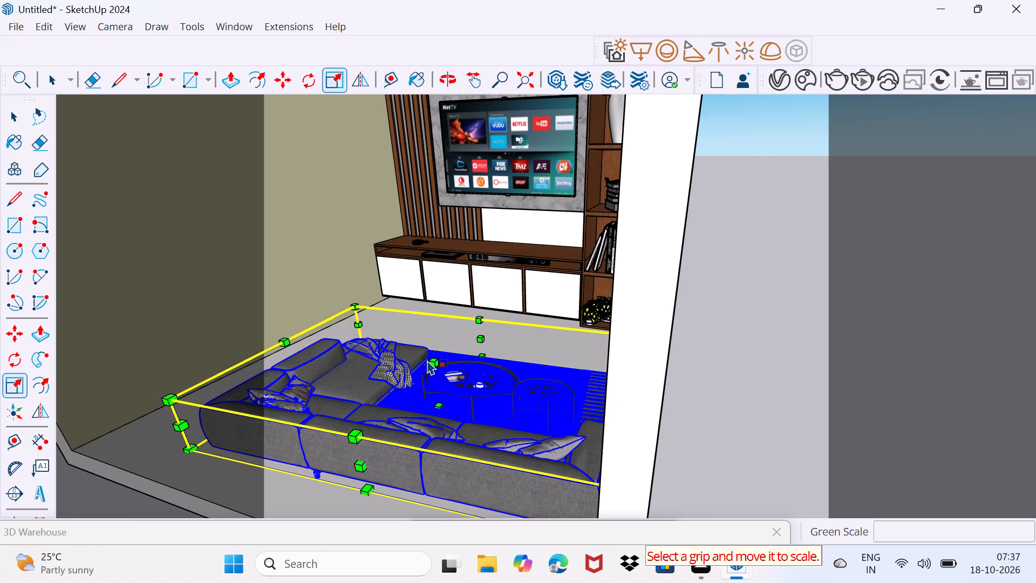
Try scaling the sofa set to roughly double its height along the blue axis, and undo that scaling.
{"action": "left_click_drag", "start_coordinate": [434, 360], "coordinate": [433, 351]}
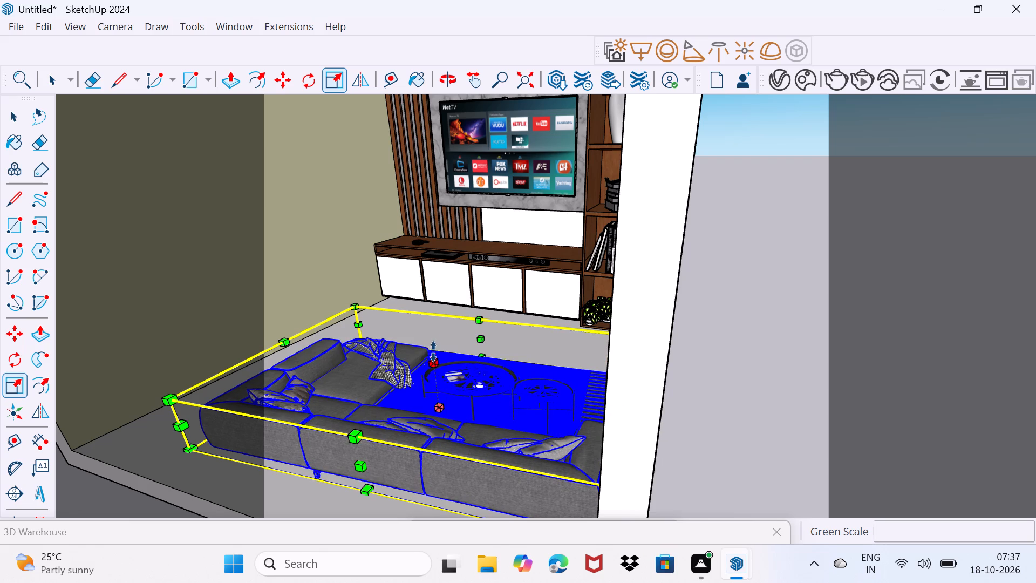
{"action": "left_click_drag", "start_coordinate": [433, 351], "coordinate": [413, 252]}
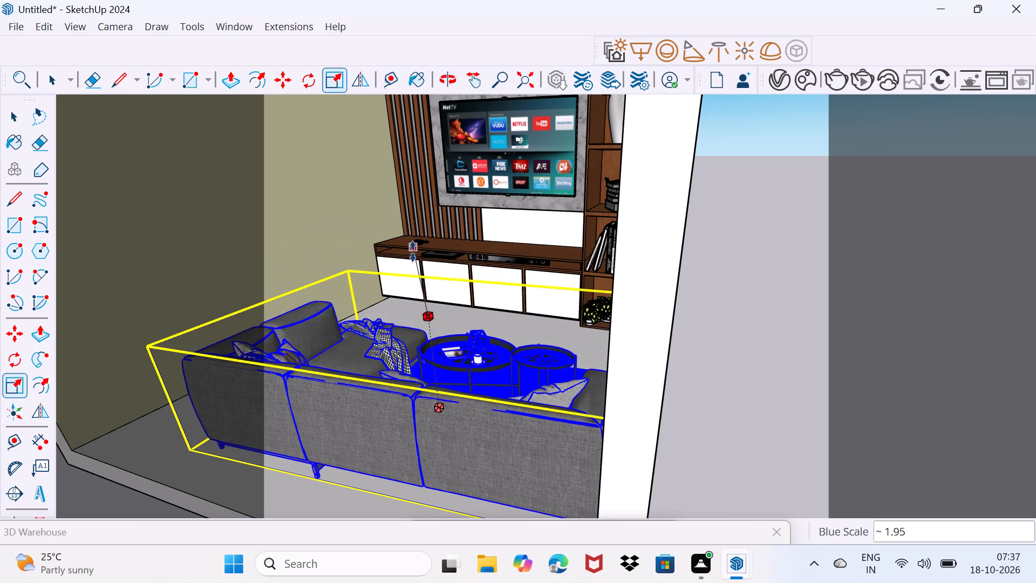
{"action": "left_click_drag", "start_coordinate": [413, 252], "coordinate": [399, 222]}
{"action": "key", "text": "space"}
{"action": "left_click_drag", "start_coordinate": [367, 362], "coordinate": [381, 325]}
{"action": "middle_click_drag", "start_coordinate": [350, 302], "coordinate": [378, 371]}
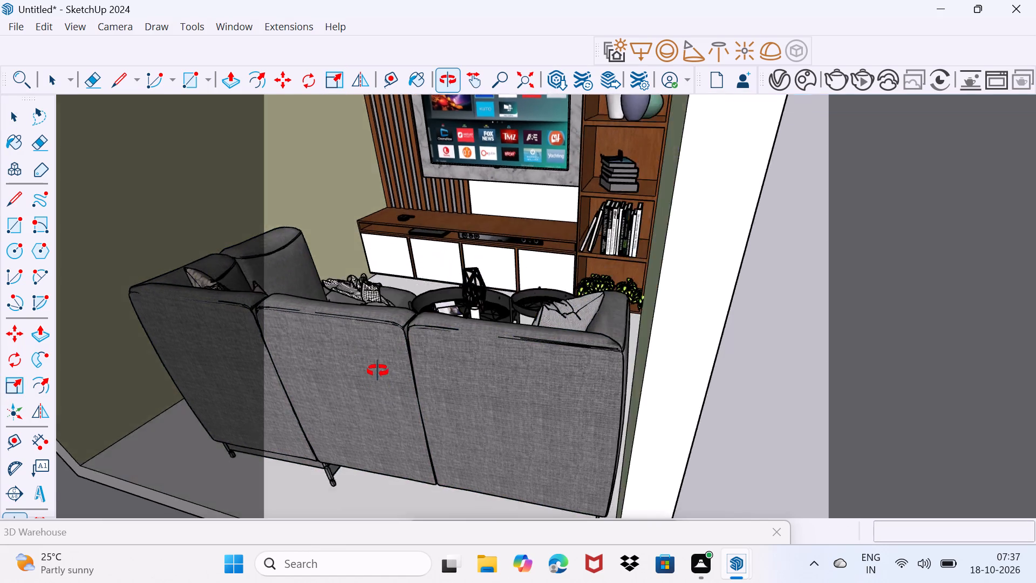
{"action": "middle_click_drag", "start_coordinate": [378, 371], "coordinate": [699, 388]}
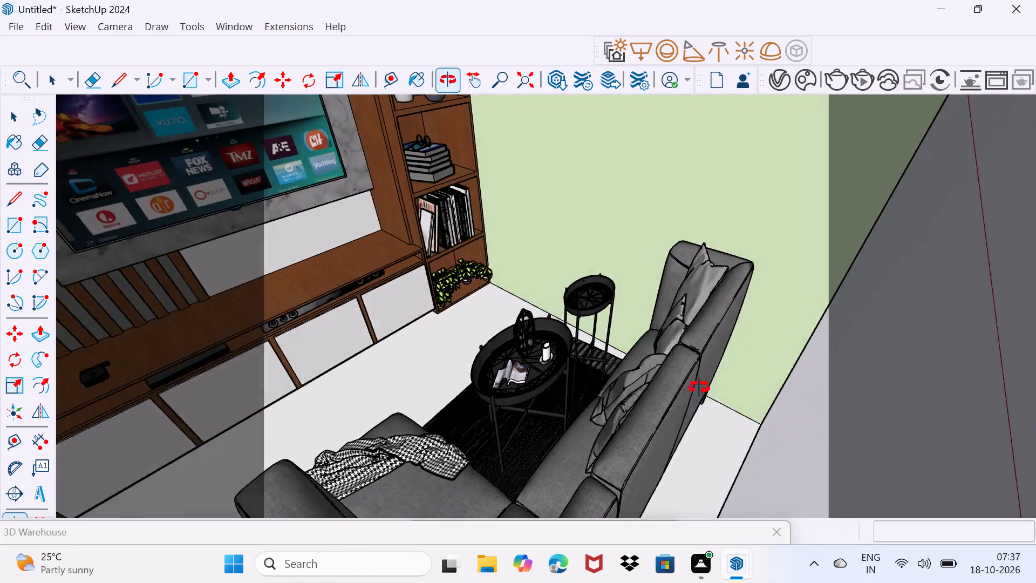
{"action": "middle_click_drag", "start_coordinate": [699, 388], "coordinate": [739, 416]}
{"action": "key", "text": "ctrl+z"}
Stretch the sofa, rug and coffee table set along the green axis to 1.12, towards the slatted-panel side.
{"action": "middle_click_drag", "start_coordinate": [696, 431], "coordinate": [266, 389]}
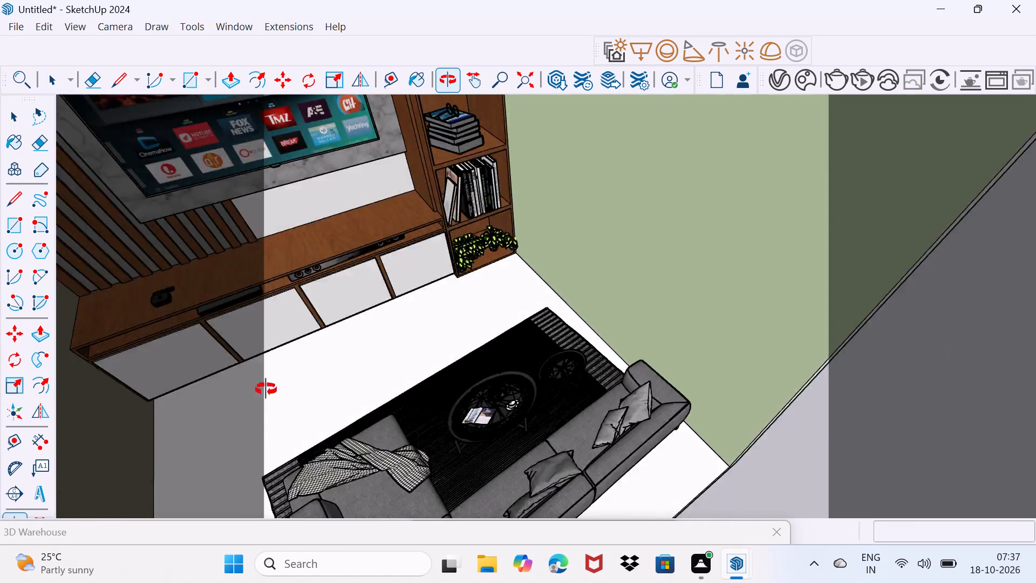
{"action": "middle_click_drag", "start_coordinate": [266, 389], "coordinate": [432, 356]}
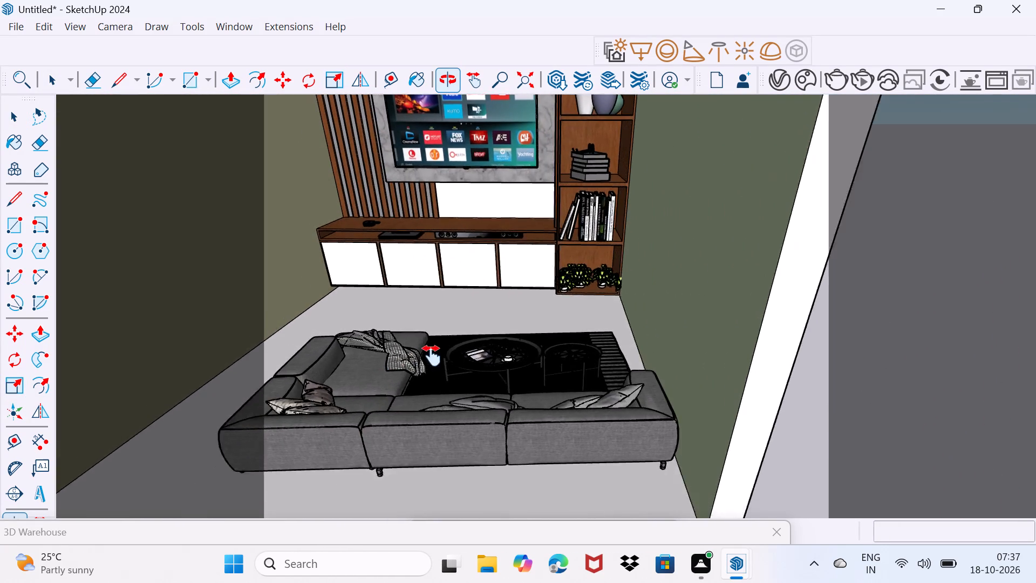
{"action": "middle_click_drag", "start_coordinate": [432, 356], "coordinate": [515, 364]}
{"action": "left_click", "coordinate": [449, 417]}
{"action": "scroll", "coordinate": [415, 439], "scroll_direction": "up", "scroll_amount": 3}
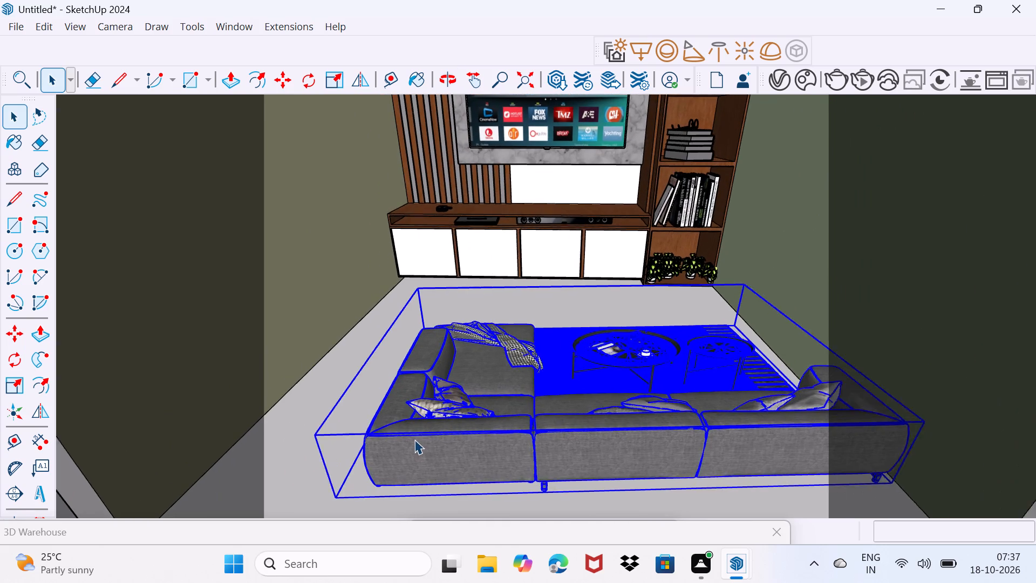
{"action": "middle_click_drag", "start_coordinate": [411, 440], "coordinate": [584, 410]}
{"action": "key", "text": "s"}
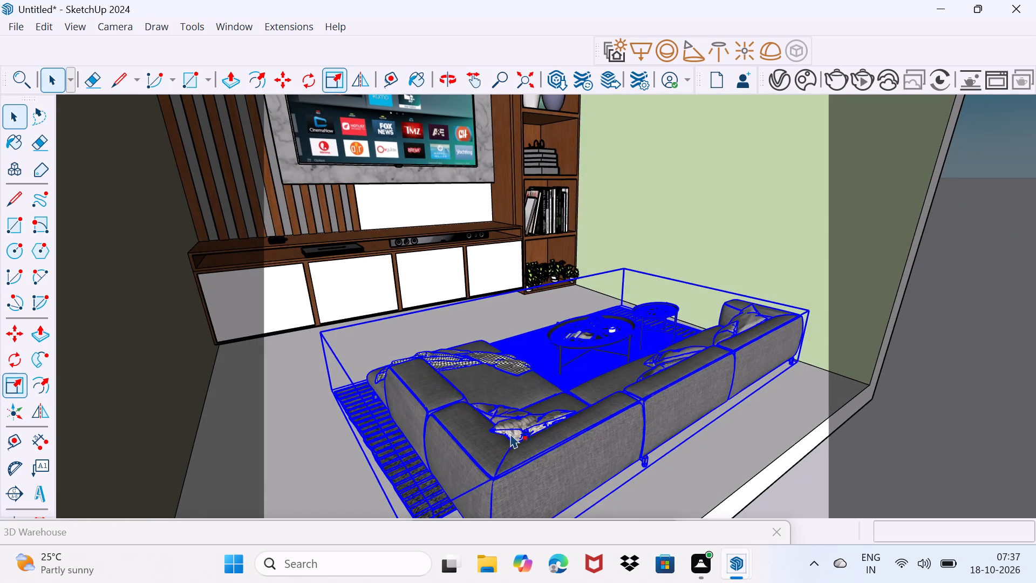
{"action": "left_click_drag", "start_coordinate": [360, 429], "coordinate": [282, 452]}
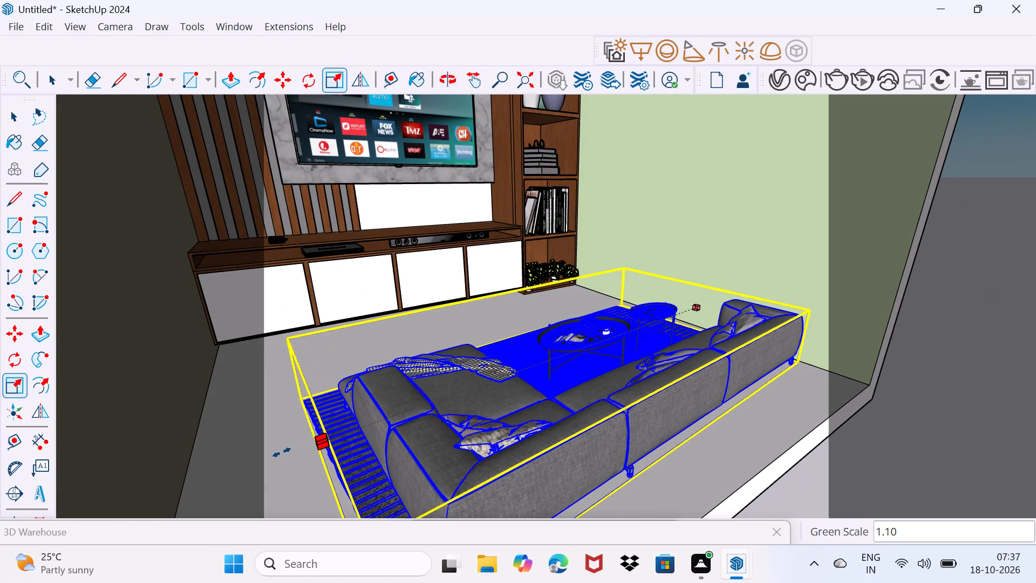
{"action": "left_click_drag", "start_coordinate": [282, 452], "coordinate": [280, 453]}
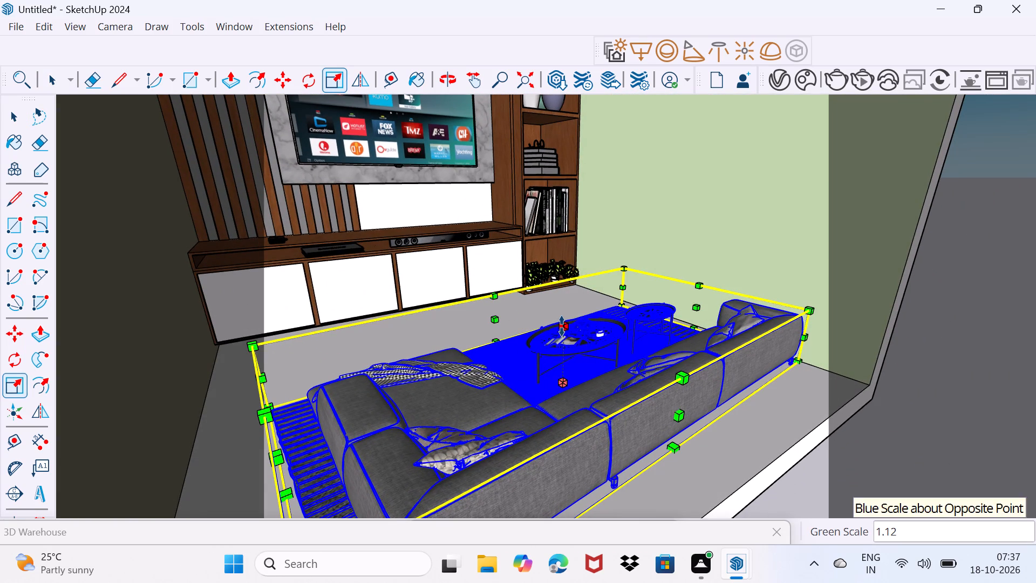
Scale the sofa, rug and coffee table set's height to about 1.82 along the blue axis.
{"action": "left_click_drag", "start_coordinate": [562, 326], "coordinate": [548, 252]}
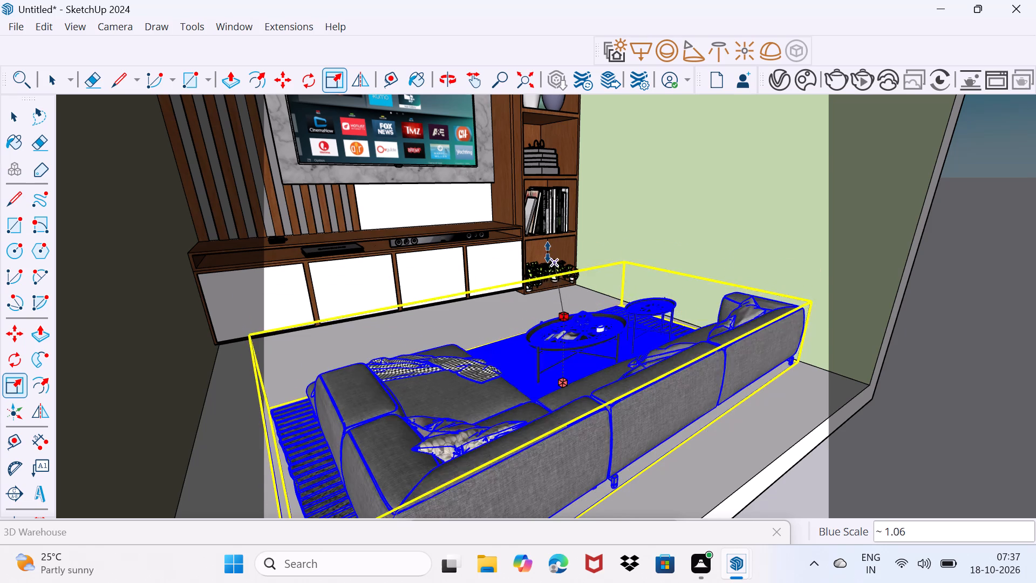
{"action": "left_click_drag", "start_coordinate": [548, 252], "coordinate": [538, 231]}
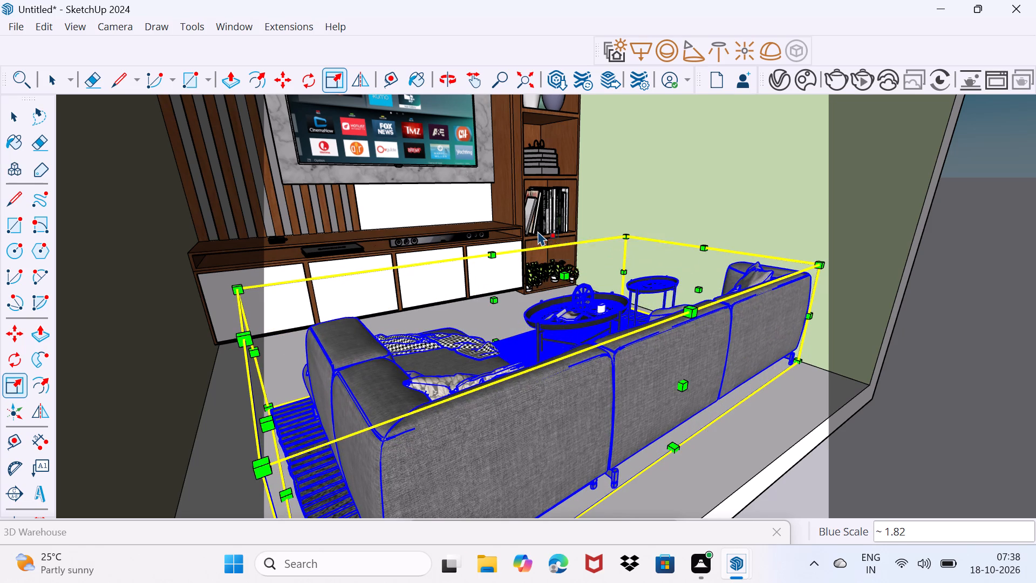
{"action": "key", "text": "space"}
{"action": "left_click_drag", "start_coordinate": [520, 295], "coordinate": [530, 279]}
Stretch the sofa, rug and coffee table set along the red axis to about 1.3, towards the TV unit.
{"action": "middle_click_drag", "start_coordinate": [493, 380], "coordinate": [525, 416]}
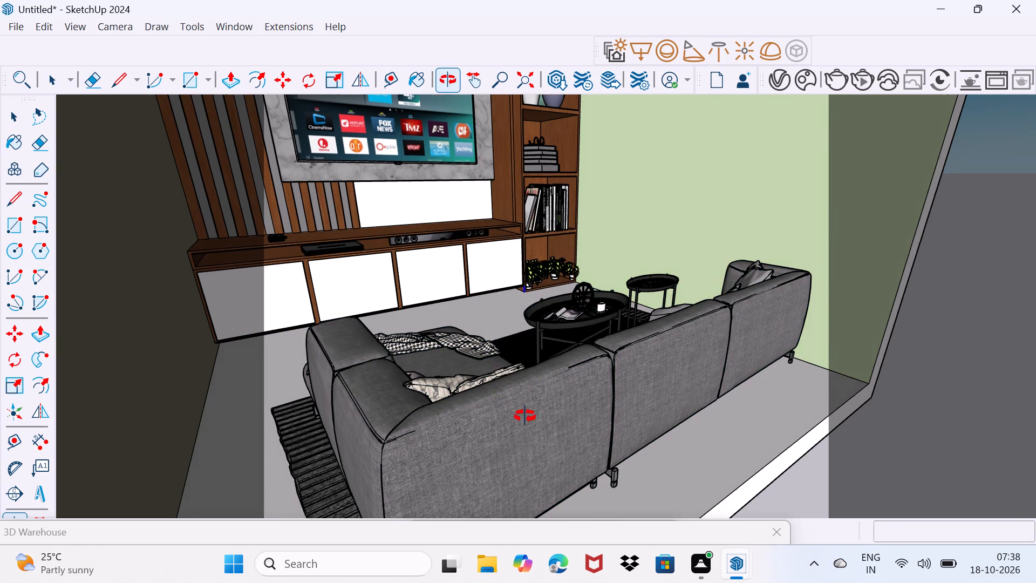
{"action": "middle_click_drag", "start_coordinate": [525, 416], "coordinate": [657, 421]}
{"action": "scroll", "coordinate": [503, 397], "scroll_direction": "up", "scroll_amount": 2}
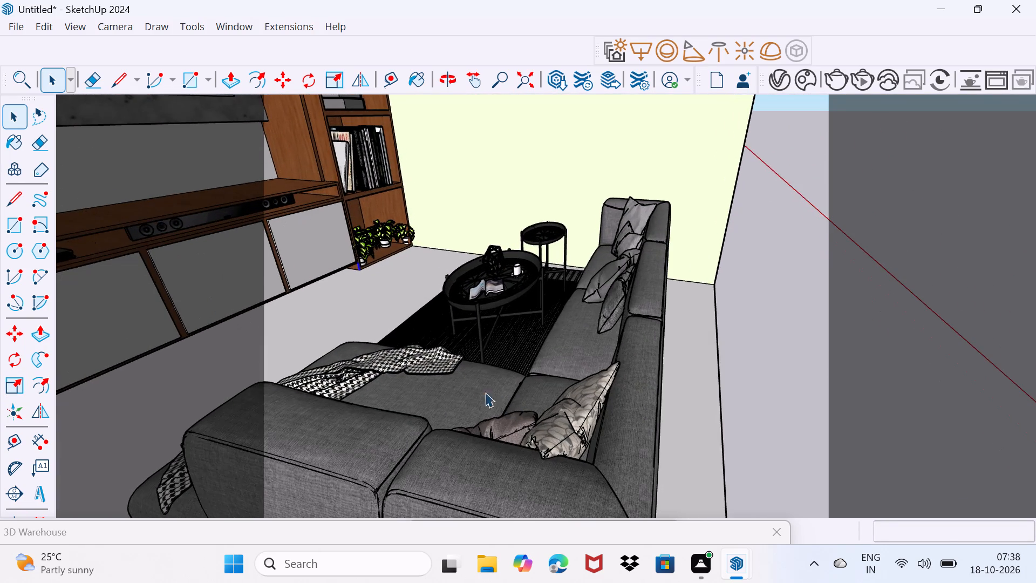
{"action": "middle_click_drag", "start_coordinate": [473, 394], "coordinate": [676, 375]}
{"action": "left_click", "coordinate": [629, 404]}
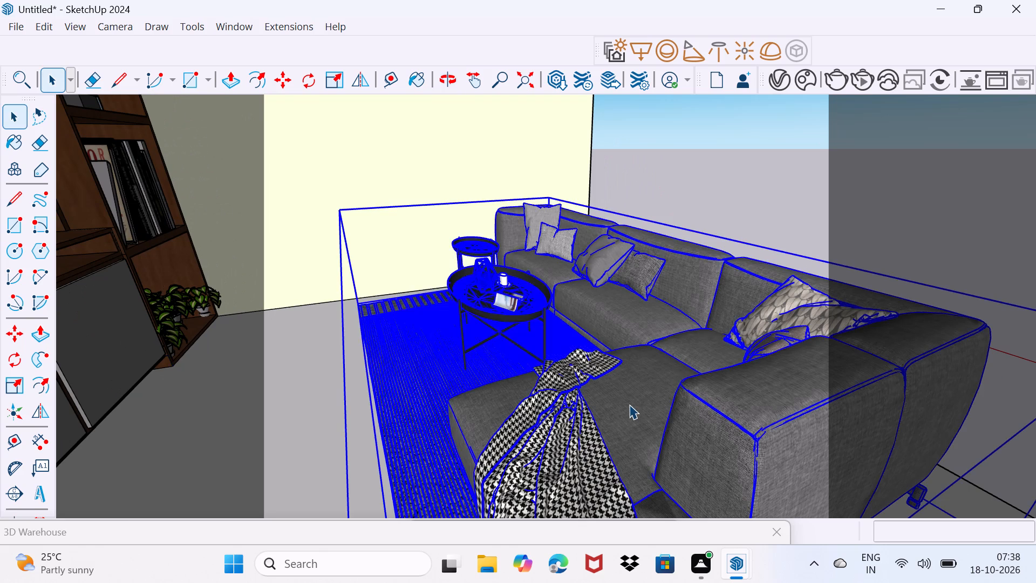
{"action": "key", "text": "s"}
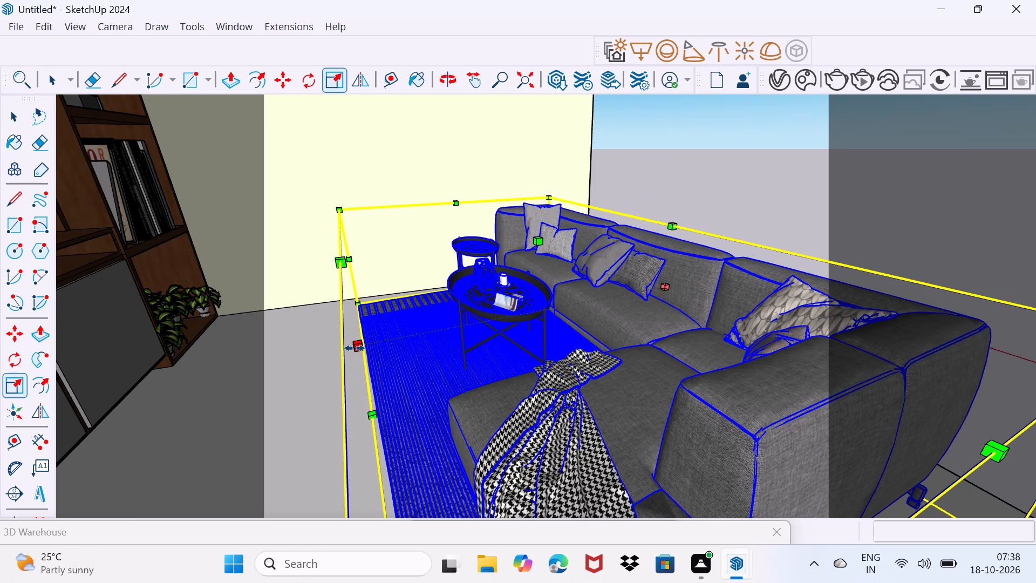
{"action": "left_click_drag", "start_coordinate": [355, 348], "coordinate": [258, 365]}
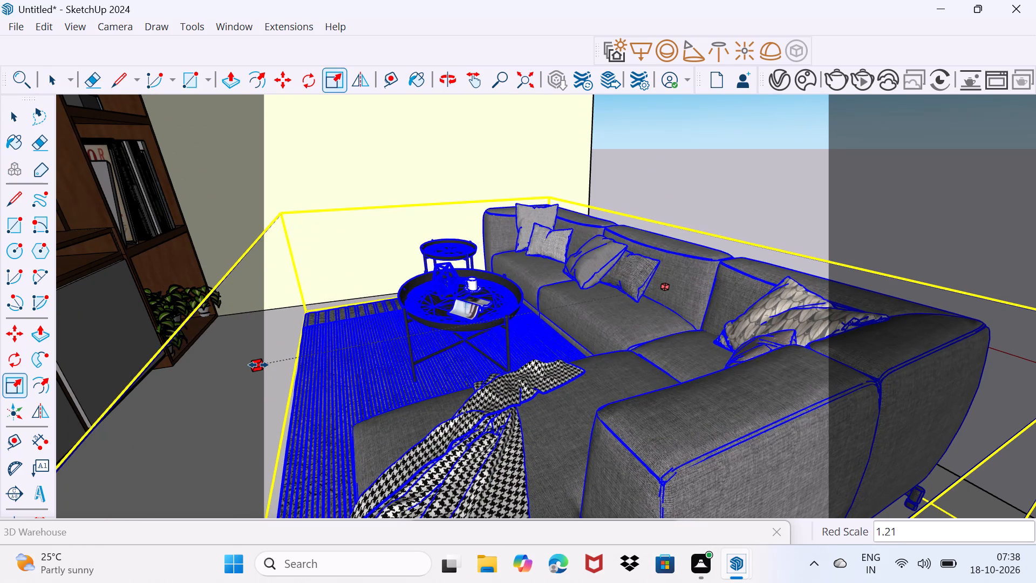
{"action": "left_click_drag", "start_coordinate": [258, 365], "coordinate": [195, 376]}
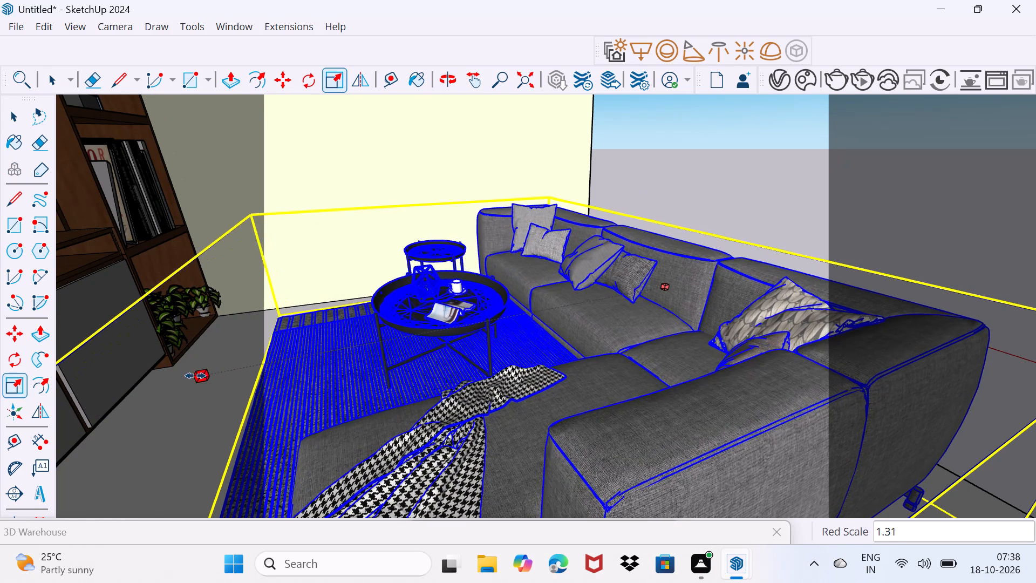
{"action": "left_click_drag", "start_coordinate": [195, 376], "coordinate": [175, 379]}
{"action": "key", "text": "space"}
{"action": "left_click_drag", "start_coordinate": [317, 372], "coordinate": [324, 352]}
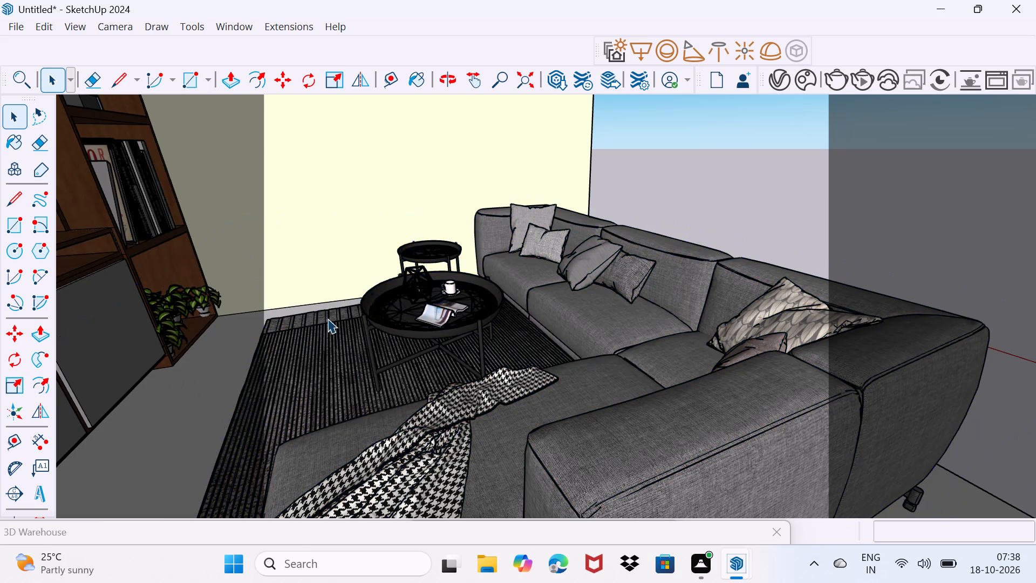
Examine the whole furnished room from outside through its open front, checking the sofa set's size against the TV wall.
{"action": "scroll", "coordinate": [327, 318], "scroll_direction": "down", "scroll_amount": 4}
{"action": "left_click", "coordinate": [521, 87]}
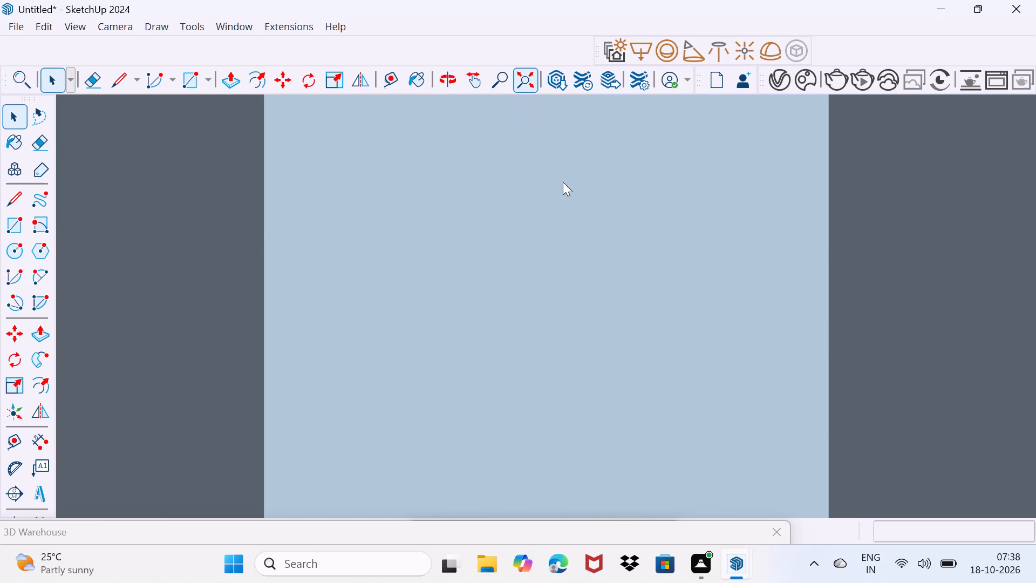
{"action": "scroll", "coordinate": [529, 442], "scroll_direction": "up", "scroll_amount": 1}
{"action": "middle_click_drag", "start_coordinate": [572, 383], "coordinate": [547, 401]}
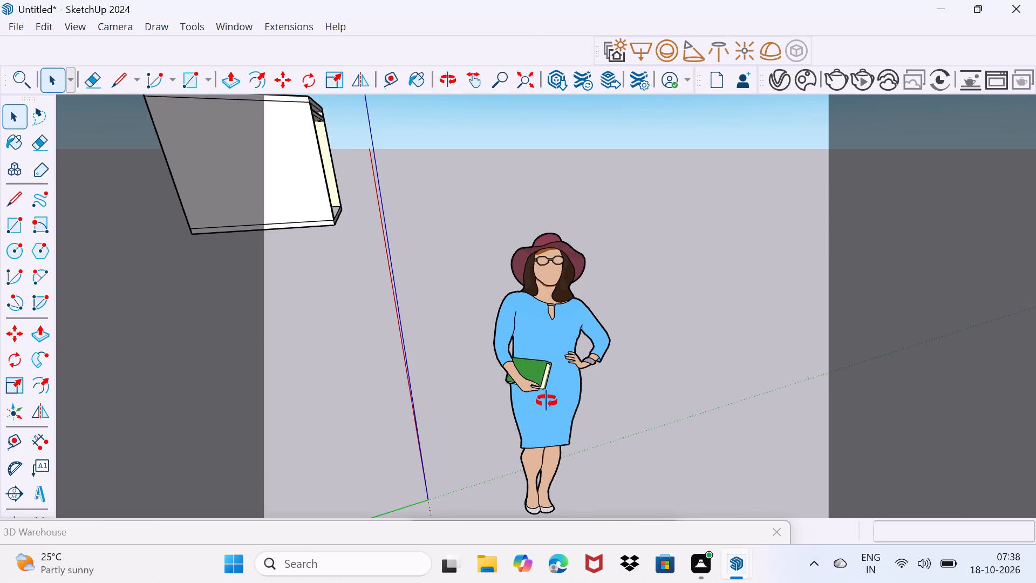
{"action": "middle_click_drag", "start_coordinate": [547, 401], "coordinate": [232, 475]}
{"action": "scroll", "coordinate": [711, 224], "scroll_direction": "up", "scroll_amount": 2}
{"action": "middle_click_drag", "start_coordinate": [782, 232], "coordinate": [402, 380], "text": "shift"}
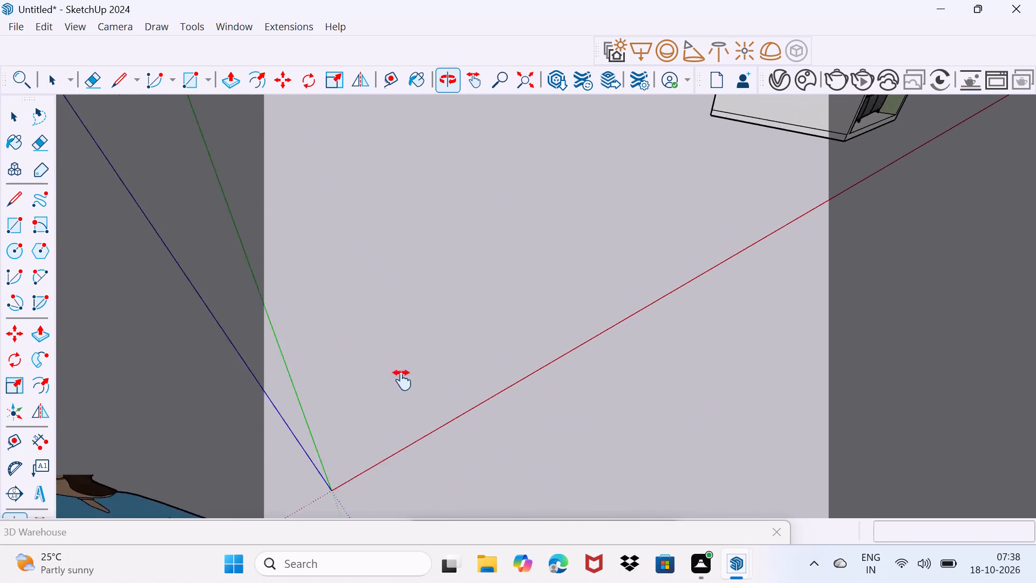
{"action": "middle_click_drag", "start_coordinate": [402, 380], "coordinate": [206, 463], "text": "shift"}
{"action": "middle_click_drag", "start_coordinate": [426, 299], "coordinate": [352, 308]}
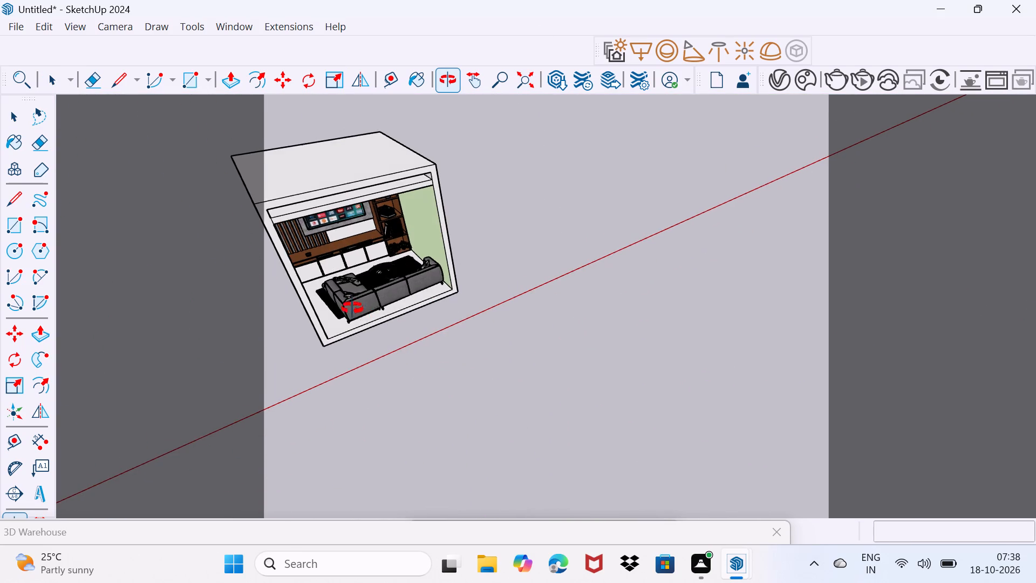
{"action": "middle_click_drag", "start_coordinate": [352, 308], "coordinate": [384, 280]}
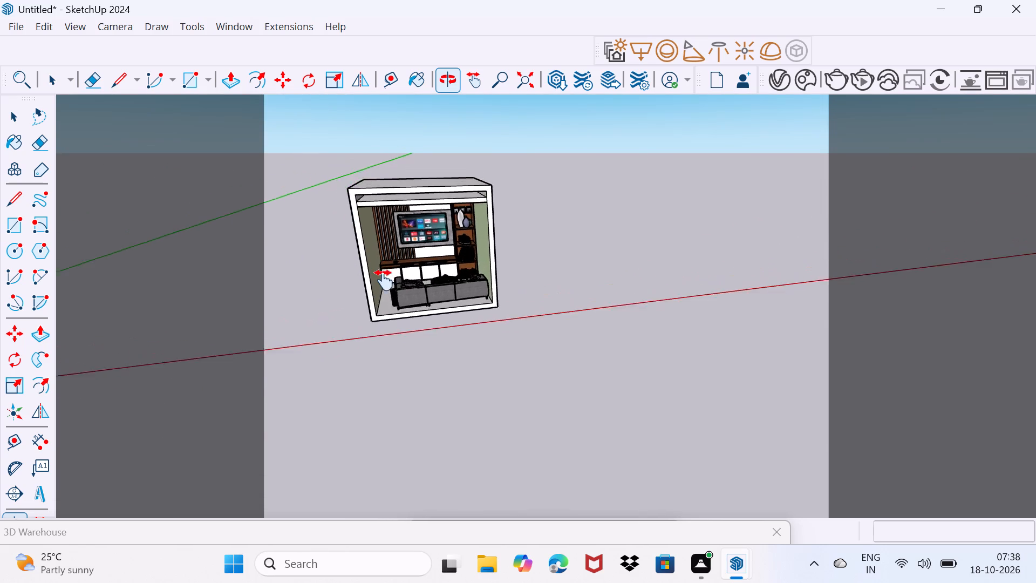
{"action": "middle_click_drag", "start_coordinate": [384, 280], "coordinate": [409, 329]}
{"action": "scroll", "coordinate": [409, 329], "scroll_direction": "down", "scroll_amount": 1}
{"action": "scroll", "coordinate": [485, 377], "scroll_direction": "up", "scroll_amount": 5}
{"action": "middle_click_drag", "start_coordinate": [445, 355], "coordinate": [400, 269]}
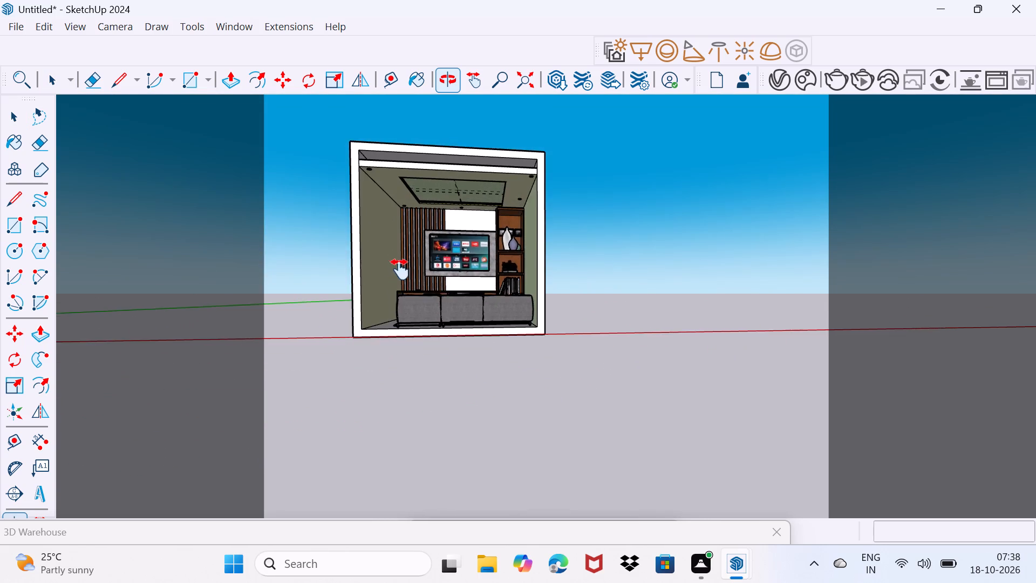
{"action": "middle_click_drag", "start_coordinate": [400, 269], "coordinate": [403, 316]}
{"action": "scroll", "coordinate": [441, 387], "scroll_direction": "up", "scroll_amount": 7}
{"action": "middle_click_drag", "start_coordinate": [441, 373], "coordinate": [445, 376]}
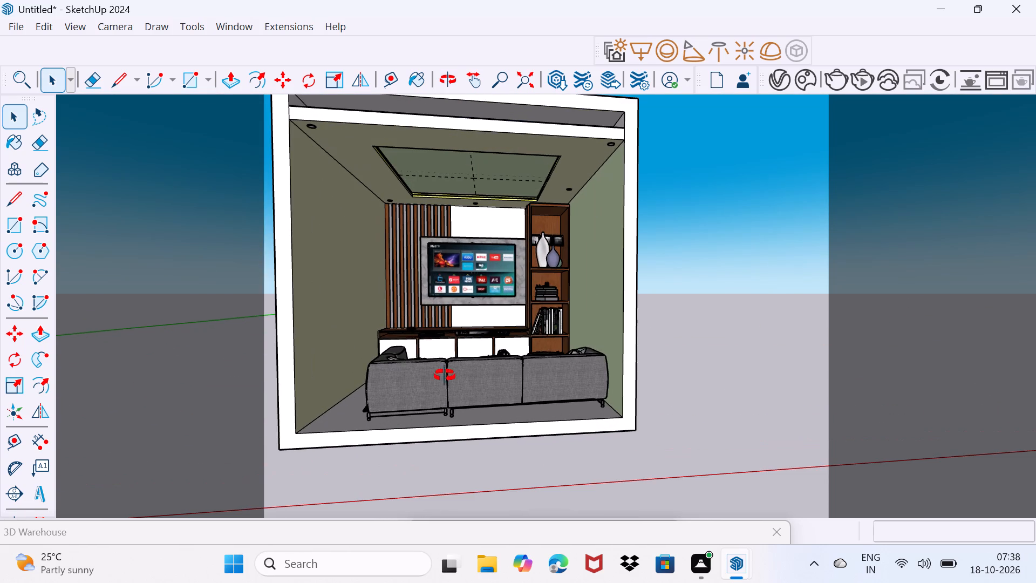
{"action": "middle_click_drag", "start_coordinate": [445, 376], "coordinate": [477, 404]}
{"action": "middle_click_drag", "start_coordinate": [475, 412], "coordinate": [467, 411]}
Push/Pull the room shell's front rim face outward by 7' 5 11/16" to deepen the room behind the sofa.
{"action": "left_click", "coordinate": [653, 365]}
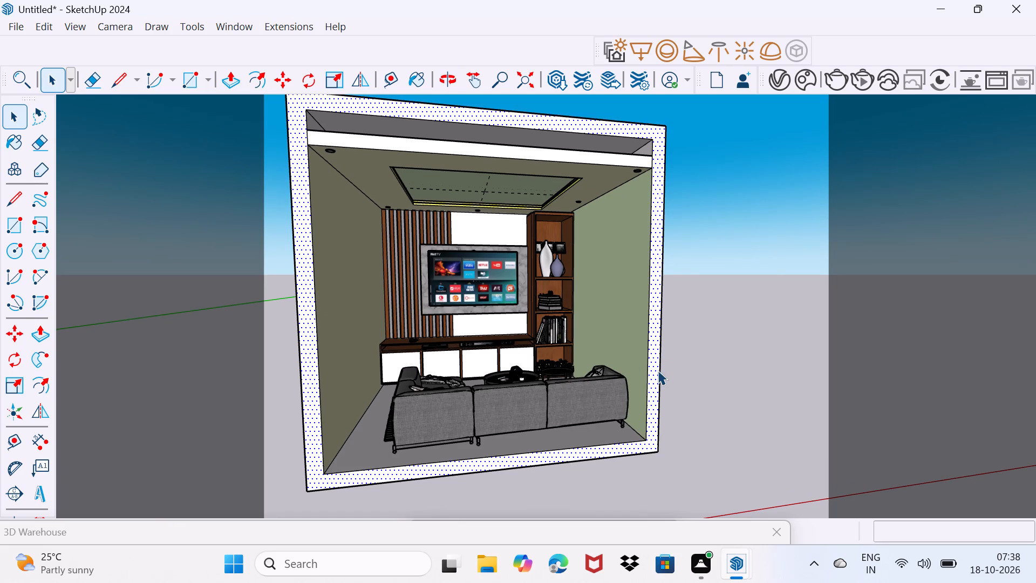
{"action": "key", "text": "p"}
{"action": "left_click", "coordinate": [658, 370]}
{"action": "scroll", "coordinate": [724, 419], "scroll_direction": "down", "scroll_amount": 3}
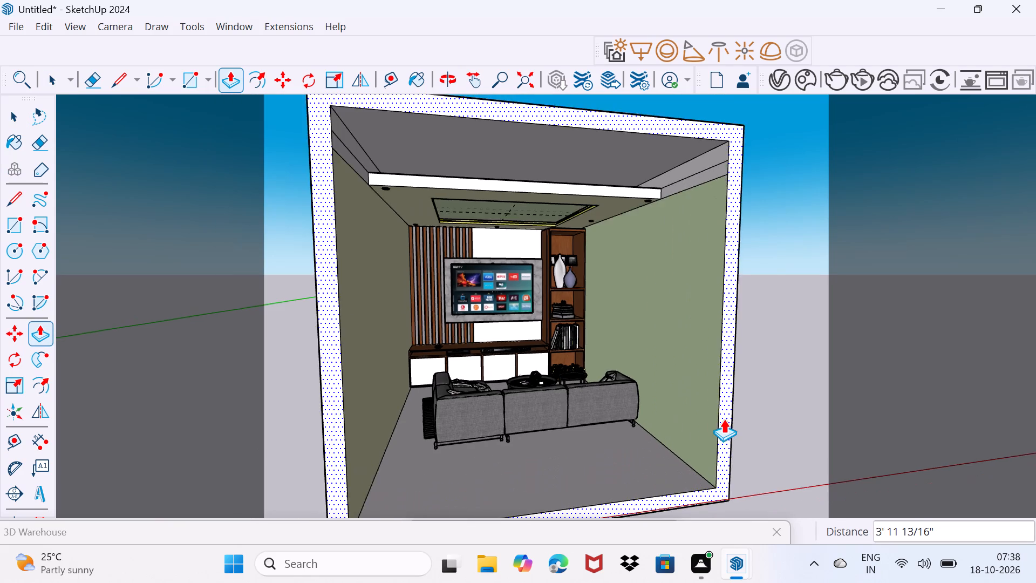
{"action": "scroll", "coordinate": [724, 419], "scroll_direction": "down", "scroll_amount": 6}
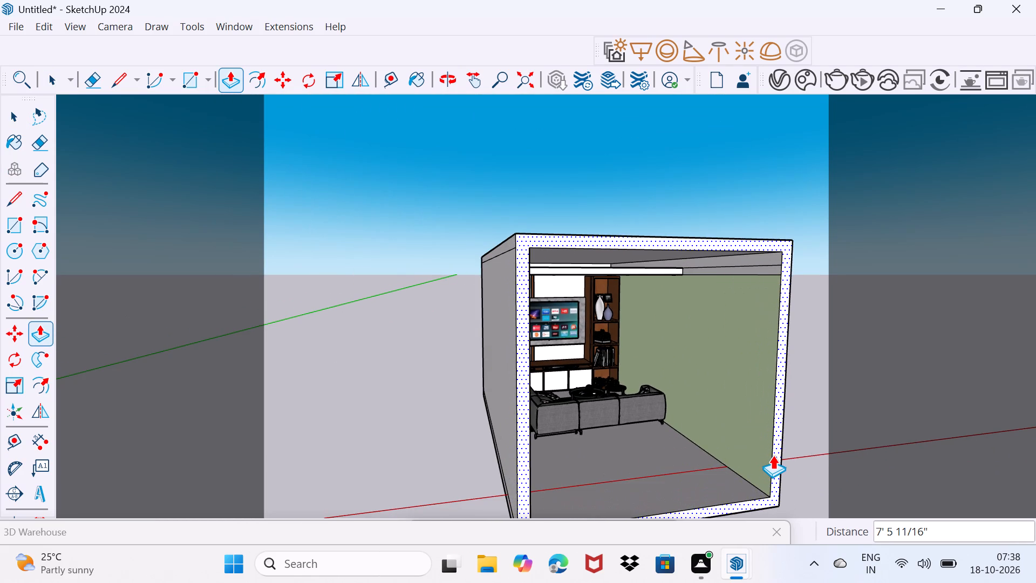
{"action": "left_click", "coordinate": [773, 455]}
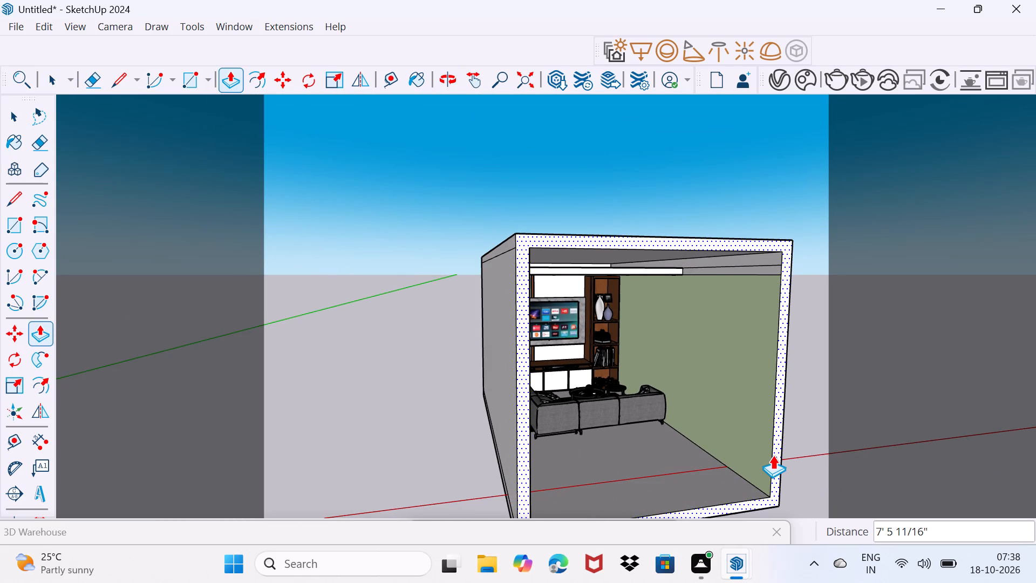
Draw a rectangle of about 11' by 10' 11 13/16" across the room shell's open front to close it off.
{"action": "key", "text": "space"}
{"action": "left_click_drag", "start_coordinate": [737, 467], "coordinate": [738, 444]}
{"action": "middle_click_drag", "start_coordinate": [726, 416], "coordinate": [653, 433]}
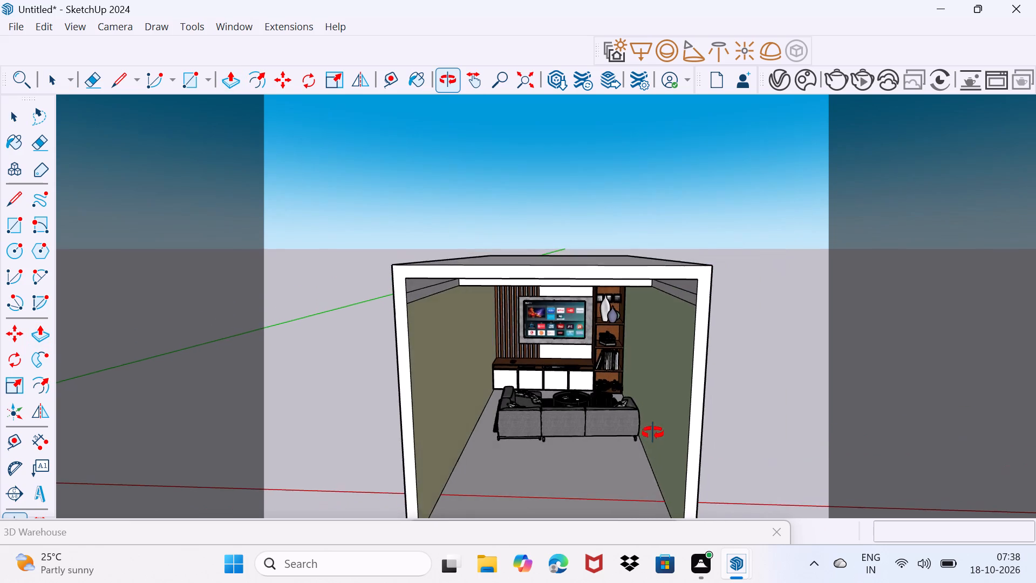
{"action": "middle_click_drag", "start_coordinate": [653, 433], "coordinate": [657, 396]}
{"action": "scroll", "coordinate": [657, 396], "scroll_direction": "down", "scroll_amount": 1}
{"action": "key", "text": "r"}
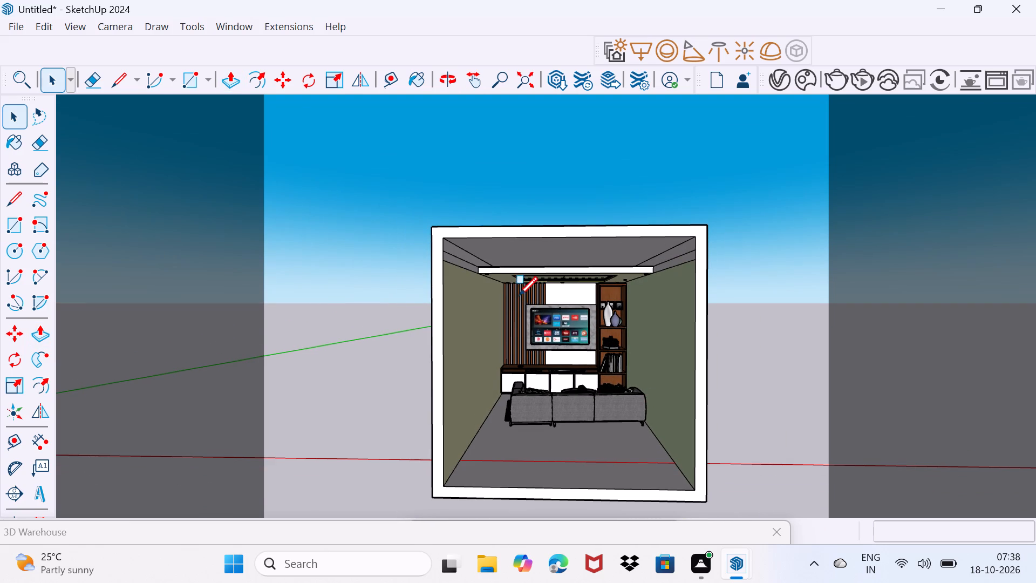
{"action": "left_click", "coordinate": [445, 236]}
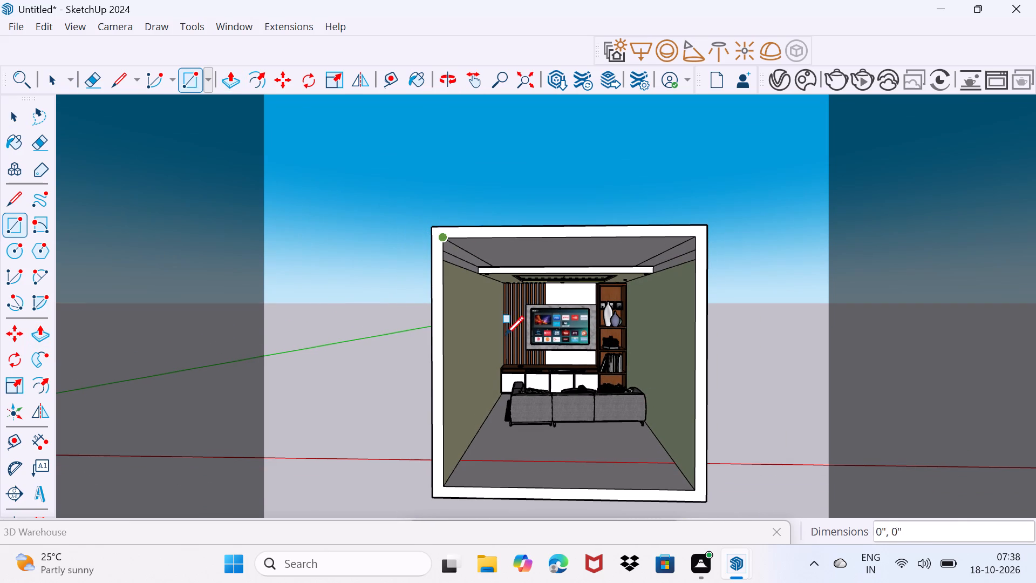
{"action": "left_click", "coordinate": [698, 488]}
{"action": "key", "text": "space"}
Bring the viewpoint inside the closed room, behind the sofa and facing the TV wall, at the 72.24 deg. field of view.
{"action": "scroll", "coordinate": [587, 424], "scroll_direction": "up", "scroll_amount": 6}
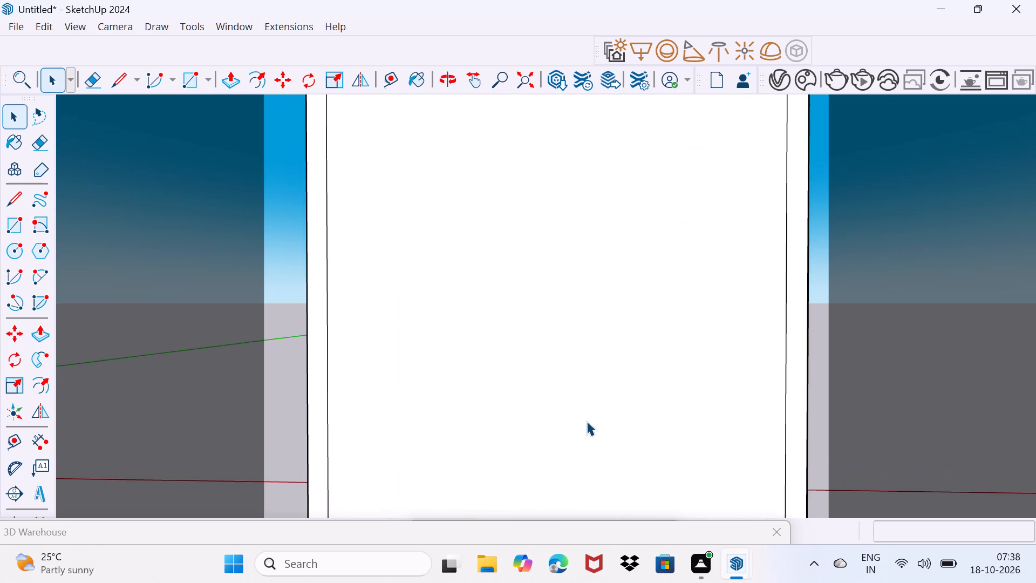
{"action": "scroll", "coordinate": [587, 421], "scroll_direction": "up", "scroll_amount": 20}
{"action": "scroll", "coordinate": [587, 421], "scroll_direction": "up", "scroll_amount": 5}
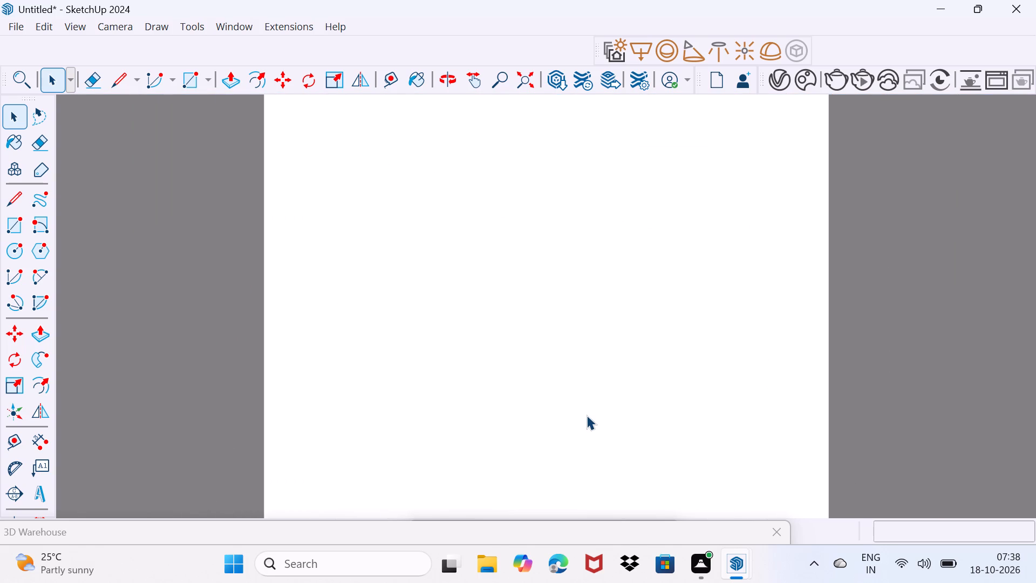
{"action": "scroll", "coordinate": [587, 415], "scroll_direction": "up", "scroll_amount": 20}
{"action": "scroll", "coordinate": [587, 415], "scroll_direction": "up", "scroll_amount": 6}
{"action": "scroll", "coordinate": [587, 412], "scroll_direction": "up", "scroll_amount": 20}
{"action": "scroll", "coordinate": [587, 412], "scroll_direction": "up", "scroll_amount": 5}
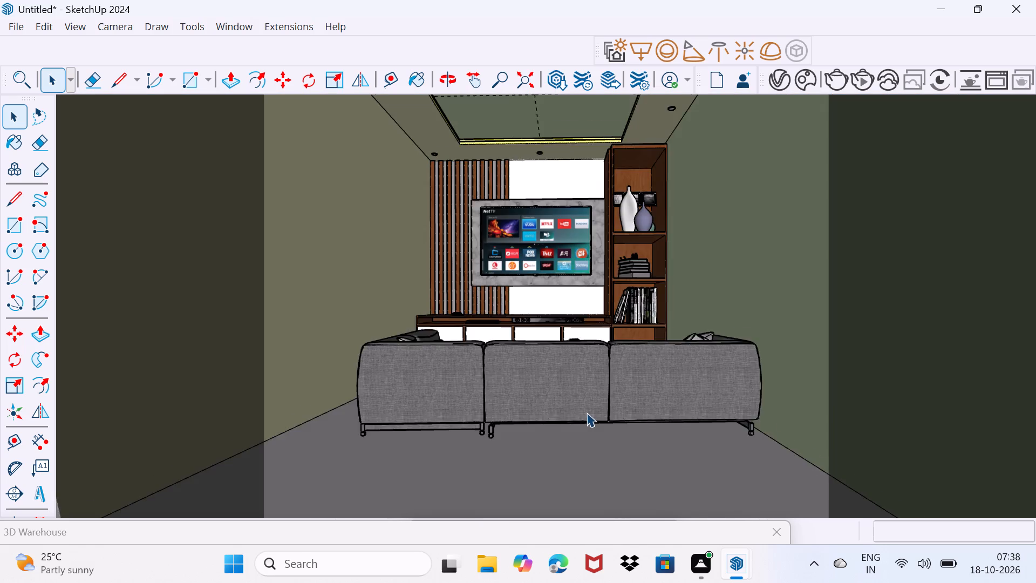
{"action": "scroll", "coordinate": [587, 412], "scroll_direction": "up", "scroll_amount": 1}
{"action": "scroll", "coordinate": [587, 412], "scroll_direction": "down", "scroll_amount": 6}
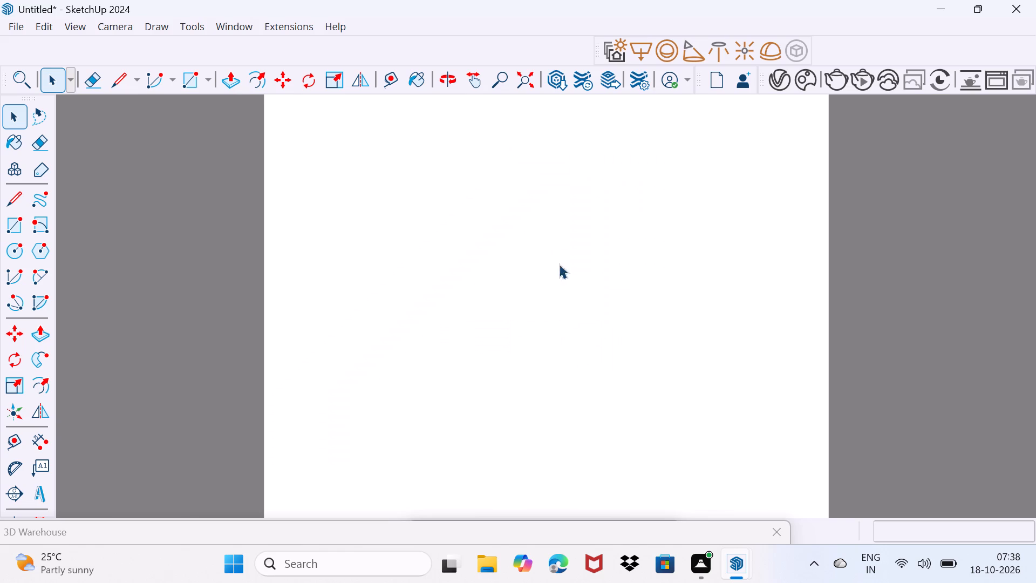
{"action": "scroll", "coordinate": [556, 218], "scroll_direction": "up", "scroll_amount": 1}
{"action": "scroll", "coordinate": [548, 317], "scroll_direction": "up", "scroll_amount": 6}
{"action": "scroll", "coordinate": [548, 317], "scroll_direction": "up", "scroll_amount": 18}
{"action": "scroll", "coordinate": [546, 330], "scroll_direction": "down", "scroll_amount": 2}
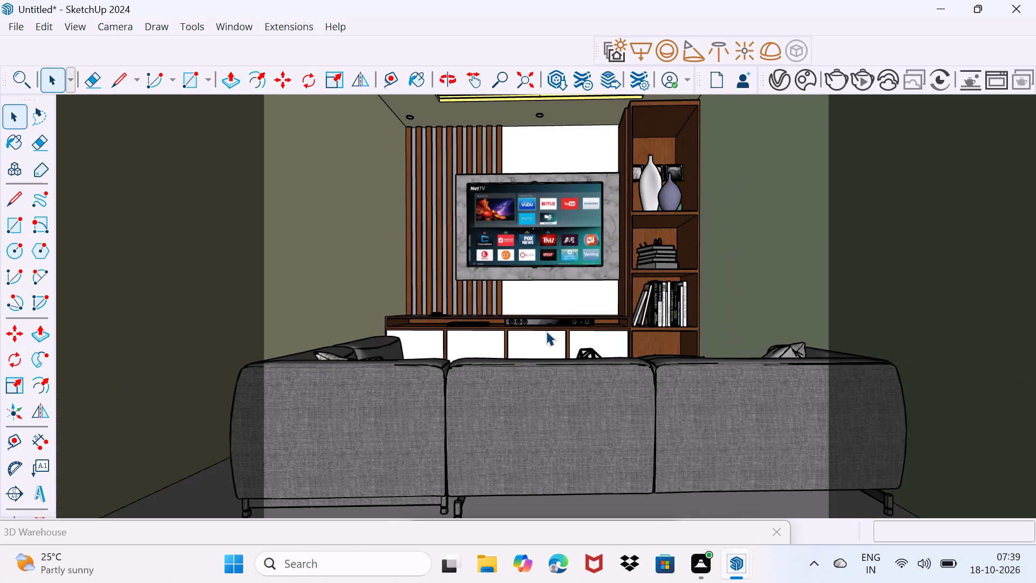
{"action": "middle_click_drag", "start_coordinate": [520, 371], "coordinate": [586, 431]}
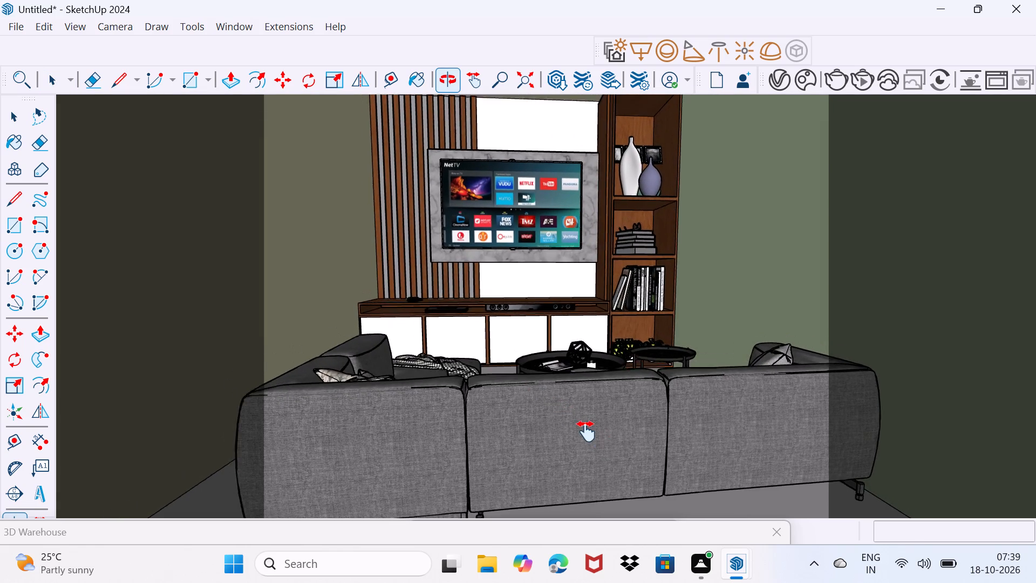
{"action": "middle_click_drag", "start_coordinate": [586, 431], "coordinate": [580, 392]}
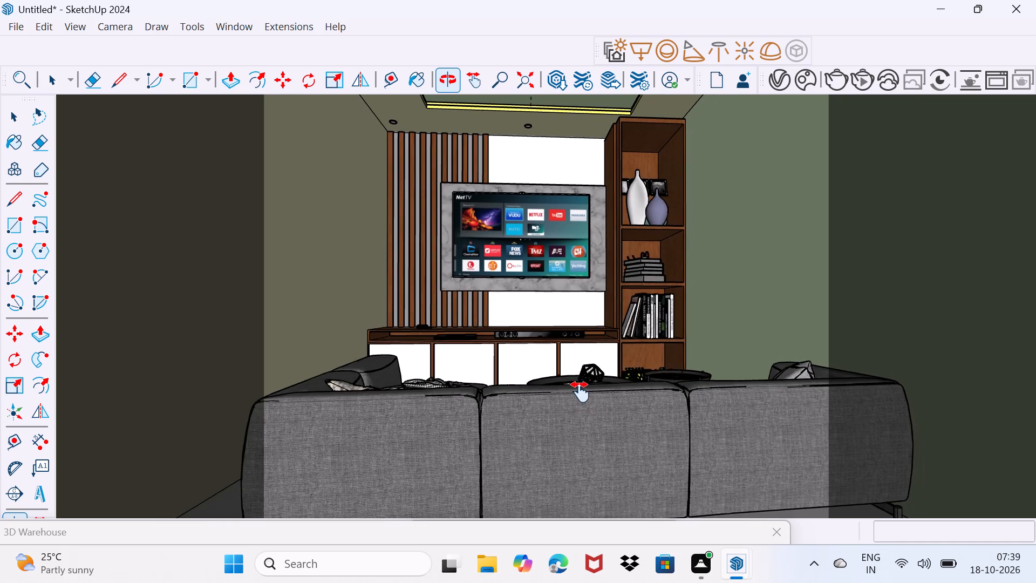
{"action": "middle_click_drag", "start_coordinate": [580, 392], "coordinate": [590, 408]}
{"action": "left_click", "coordinate": [492, 77]}
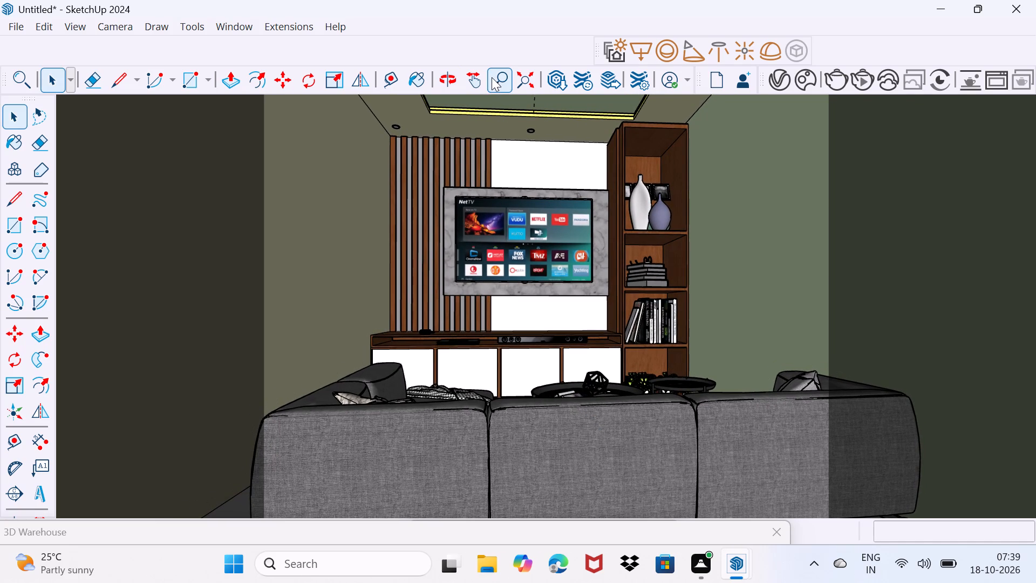
{"action": "left_click_drag", "start_coordinate": [594, 439], "coordinate": [592, 436]}
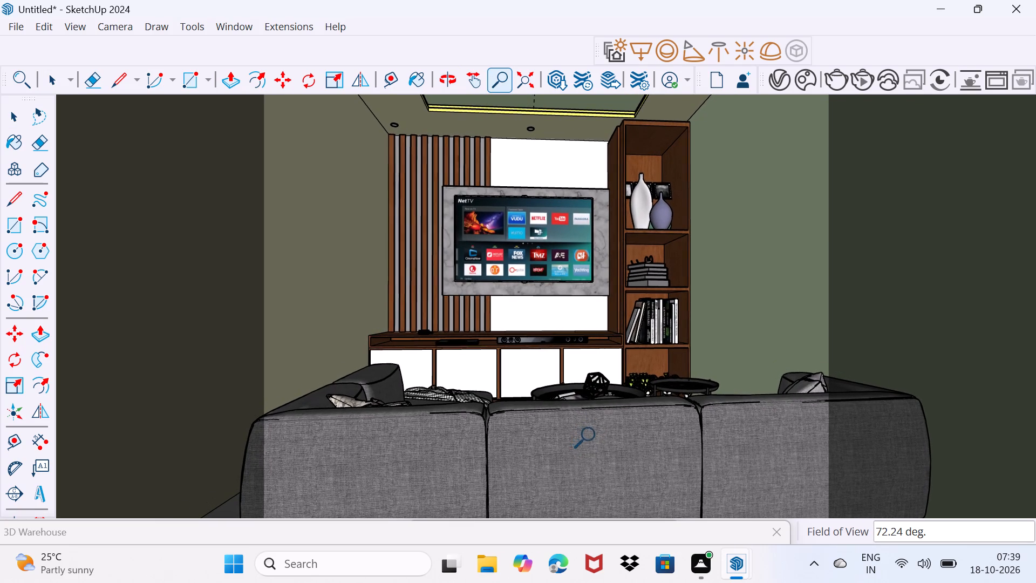
{"action": "left_click_drag", "start_coordinate": [592, 436], "coordinate": [610, 456]}
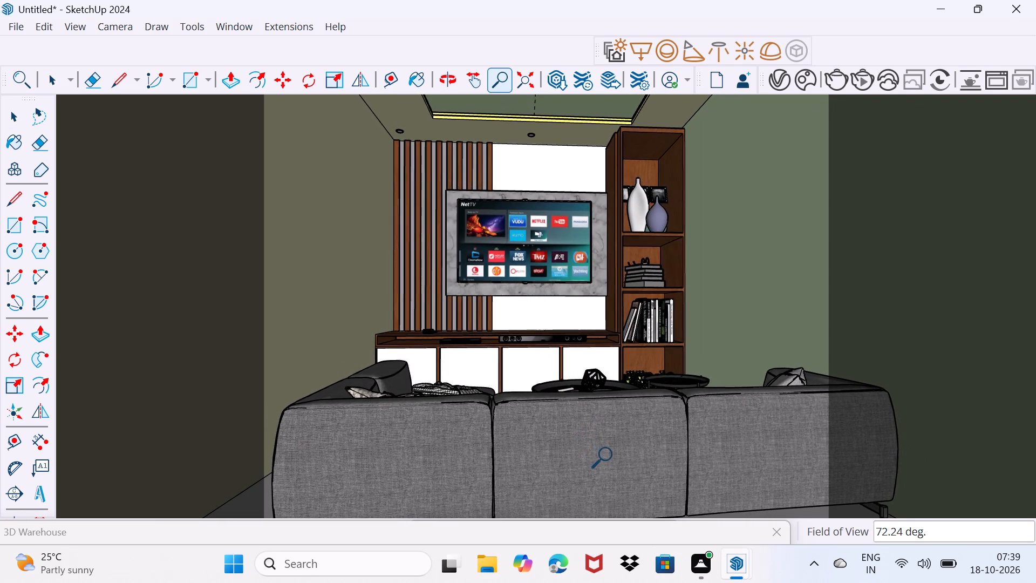
{"action": "left_click_drag", "start_coordinate": [610, 456], "coordinate": [622, 479]}
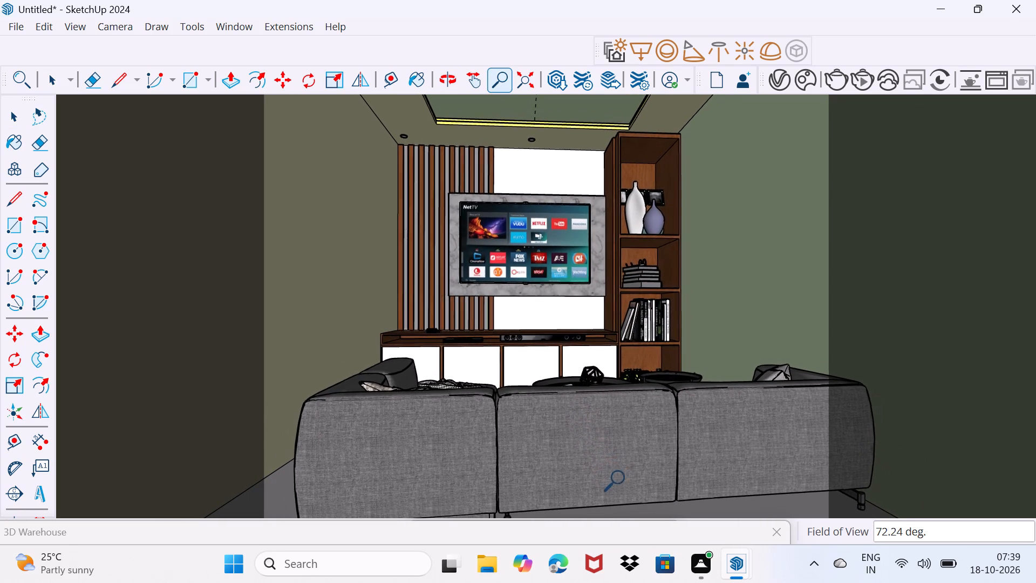
{"action": "left_click_drag", "start_coordinate": [622, 479], "coordinate": [627, 491]}
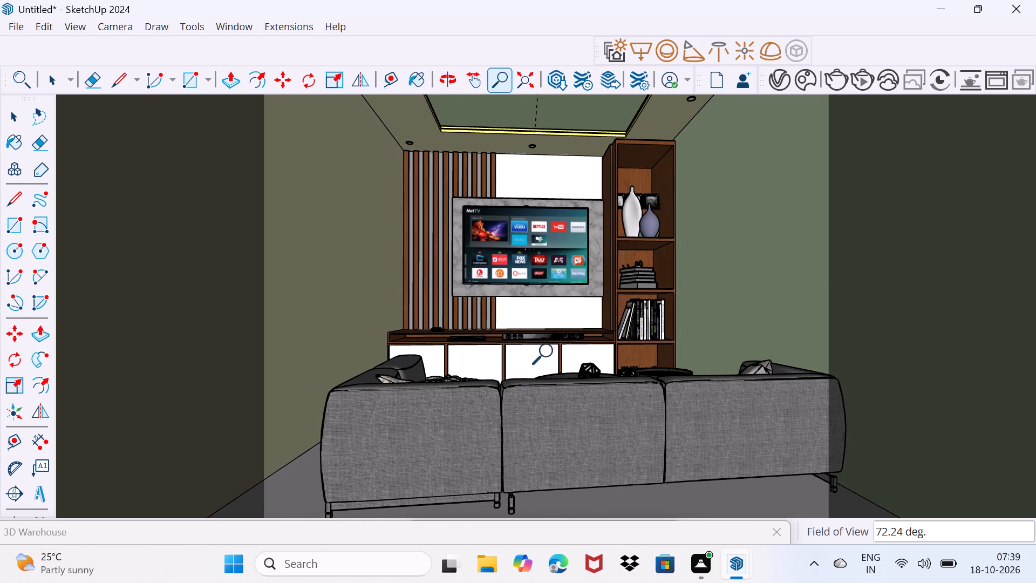
Frame an angled interior view across the sofa that takes in the TV wall, bookshelf, ceiling recess and green side wall.
{"action": "middle_click_drag", "start_coordinate": [514, 390], "coordinate": [536, 429]}
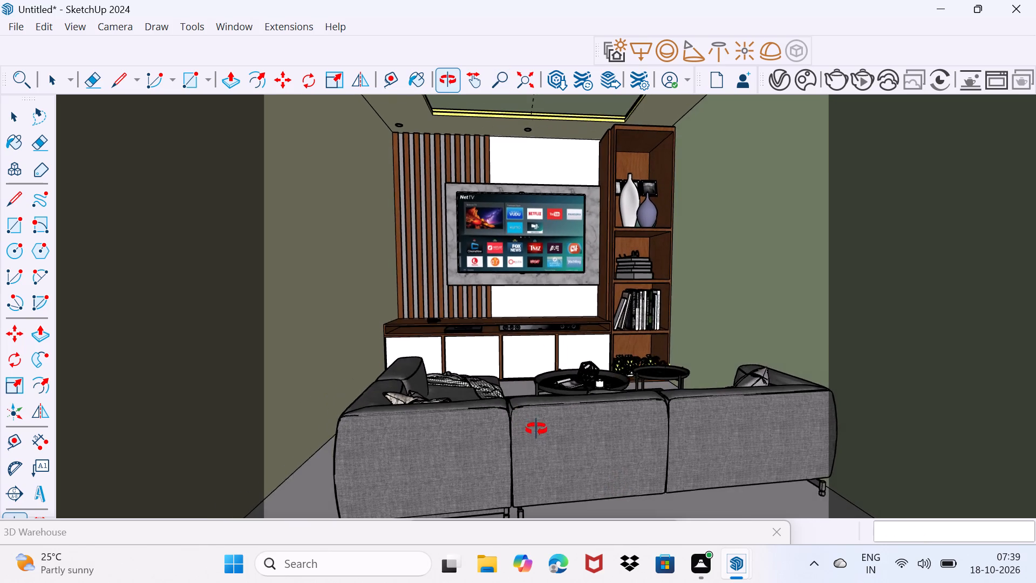
{"action": "middle_click_drag", "start_coordinate": [536, 429], "coordinate": [556, 440]}
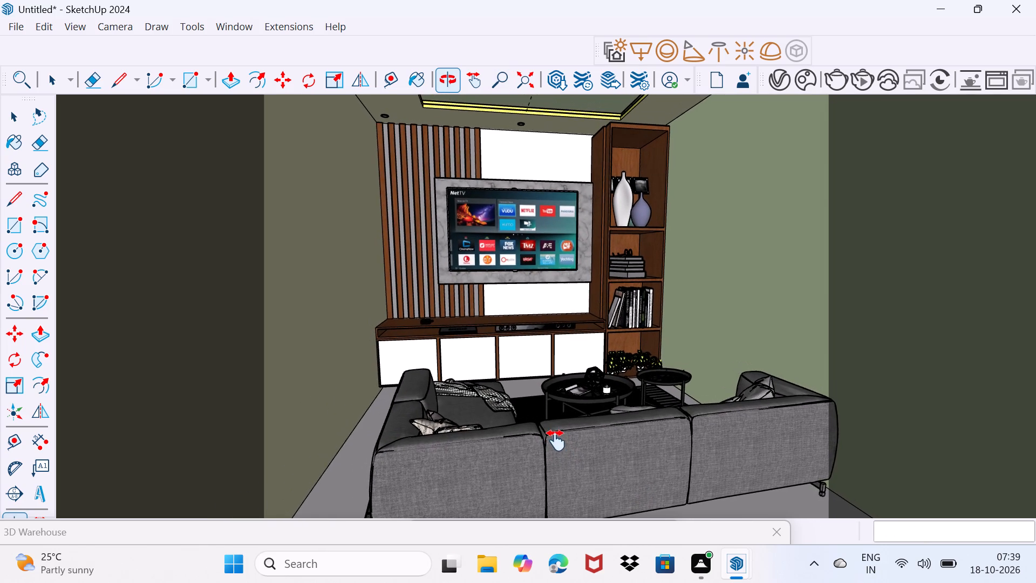
{"action": "middle_click_drag", "start_coordinate": [556, 440], "coordinate": [558, 450]}
{"action": "left_click_drag", "start_coordinate": [557, 448], "coordinate": [565, 458]}
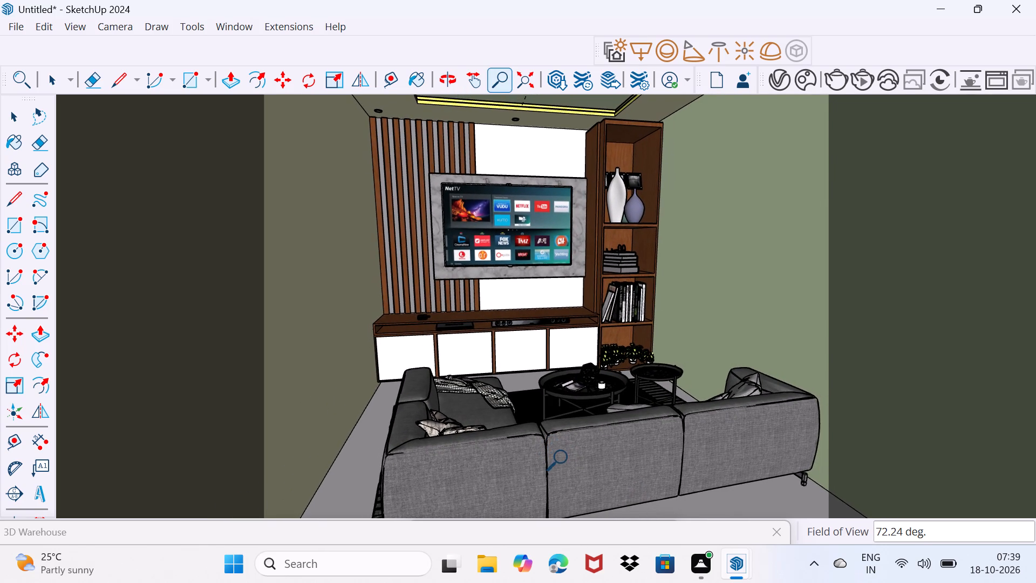
{"action": "left_click_drag", "start_coordinate": [565, 458], "coordinate": [577, 485]}
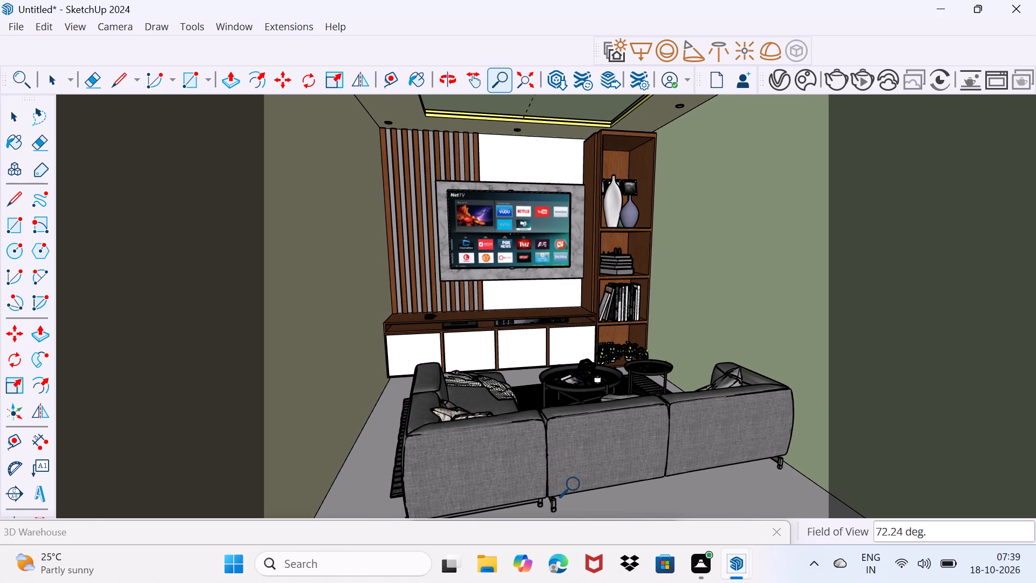
{"action": "left_click_drag", "start_coordinate": [577, 485], "coordinate": [584, 520]}
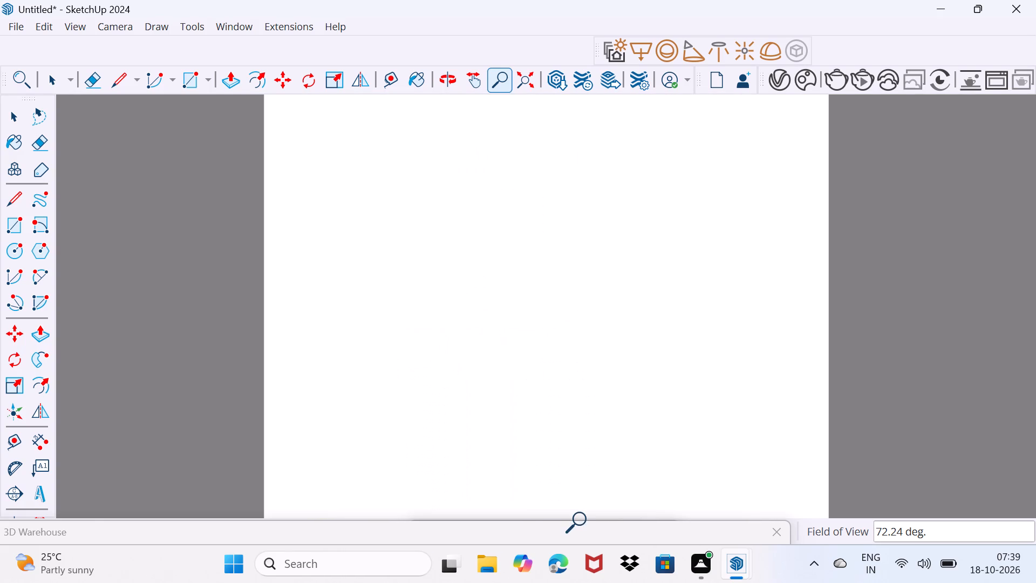
{"action": "left_click_drag", "start_coordinate": [584, 520], "coordinate": [534, 452]}
{"action": "middle_click_drag", "start_coordinate": [524, 443], "coordinate": [526, 437]}
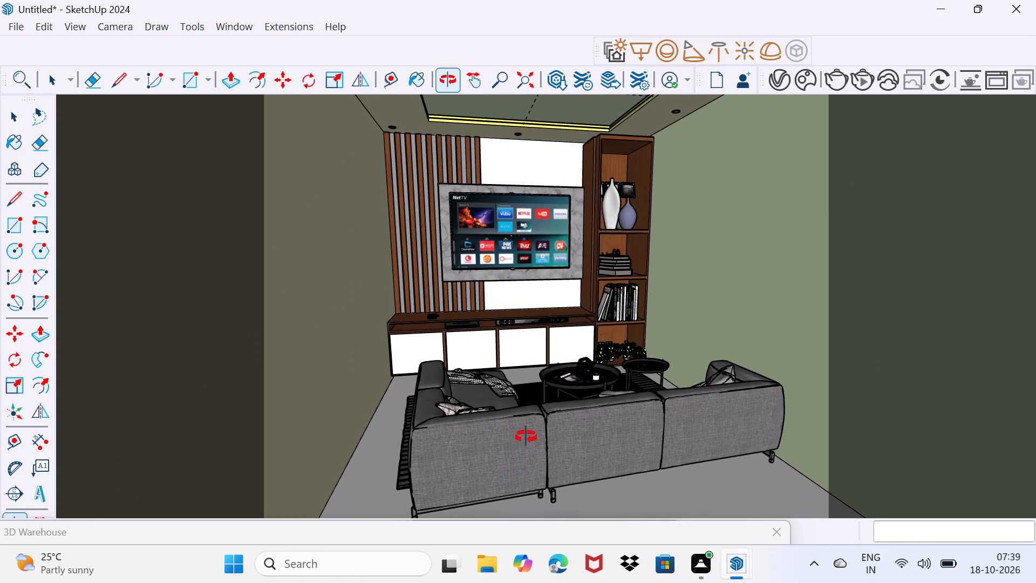
{"action": "middle_click_drag", "start_coordinate": [526, 437], "coordinate": [515, 457]}
{"action": "scroll", "coordinate": [515, 457], "scroll_direction": "down", "scroll_amount": 1, "text": "shift"}
{"action": "middle_click_drag", "start_coordinate": [515, 457], "coordinate": [565, 425]}
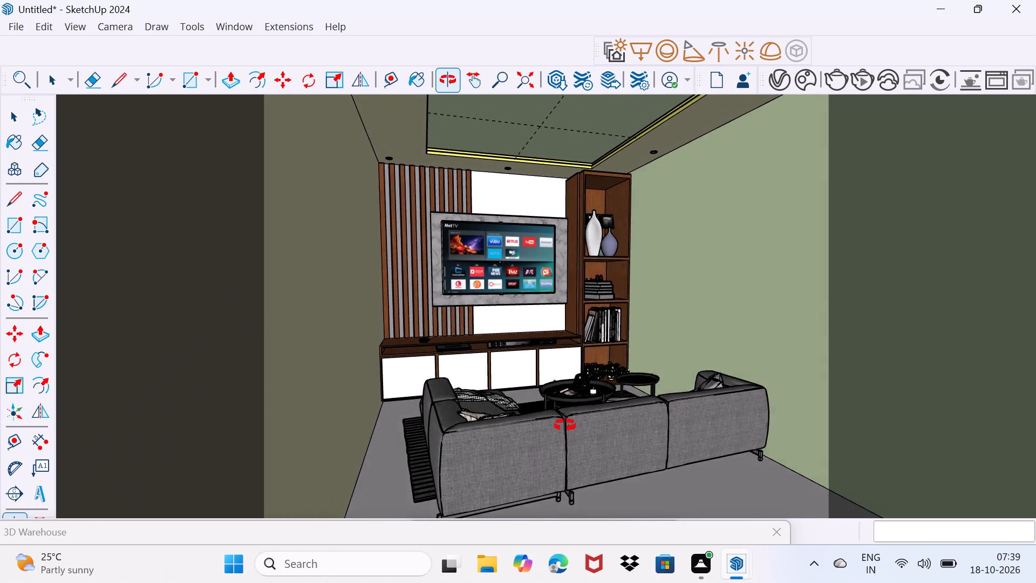
{"action": "middle_click_drag", "start_coordinate": [565, 425], "coordinate": [525, 473]}
{"action": "middle_click_drag", "start_coordinate": [521, 464], "coordinate": [529, 455]}
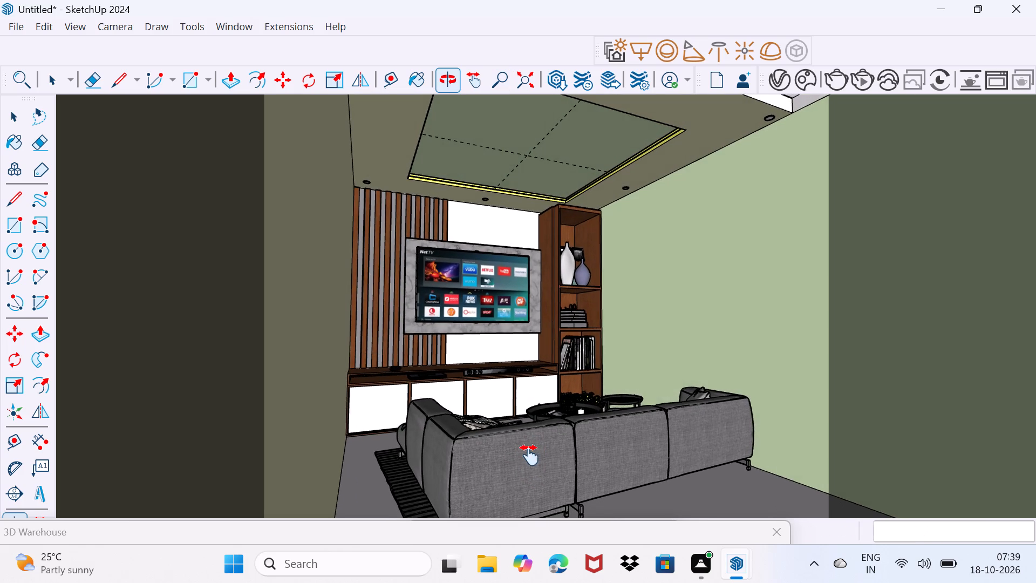
{"action": "middle_click_drag", "start_coordinate": [529, 455], "coordinate": [526, 459]}
{"action": "middle_click_drag", "start_coordinate": [521, 453], "coordinate": [507, 454]}
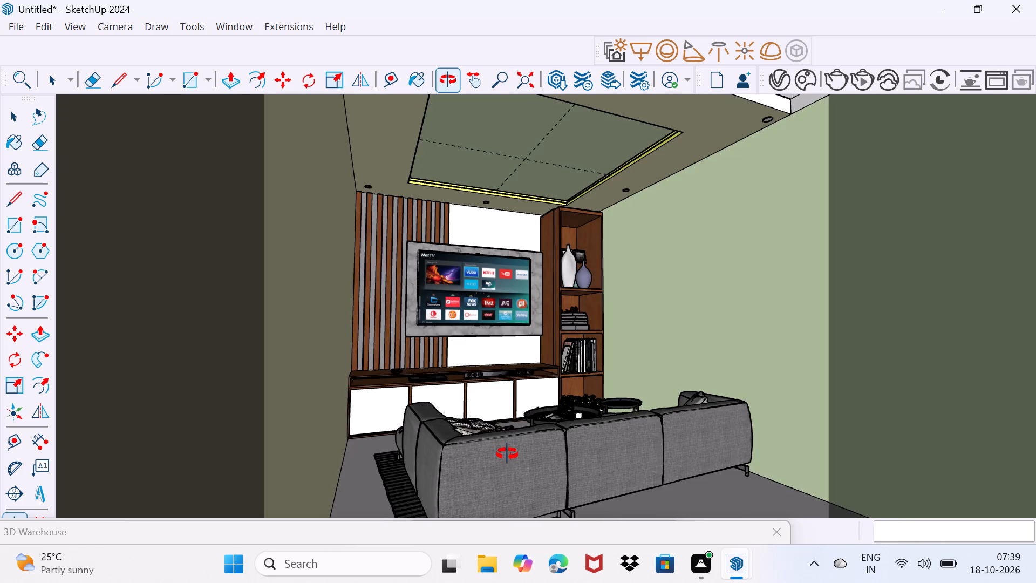
{"action": "middle_click_drag", "start_coordinate": [507, 454], "coordinate": [501, 462]}
{"action": "scroll", "coordinate": [501, 439], "scroll_direction": "up", "scroll_amount": 1}
{"action": "middle_click_drag", "start_coordinate": [501, 437], "coordinate": [506, 433]}
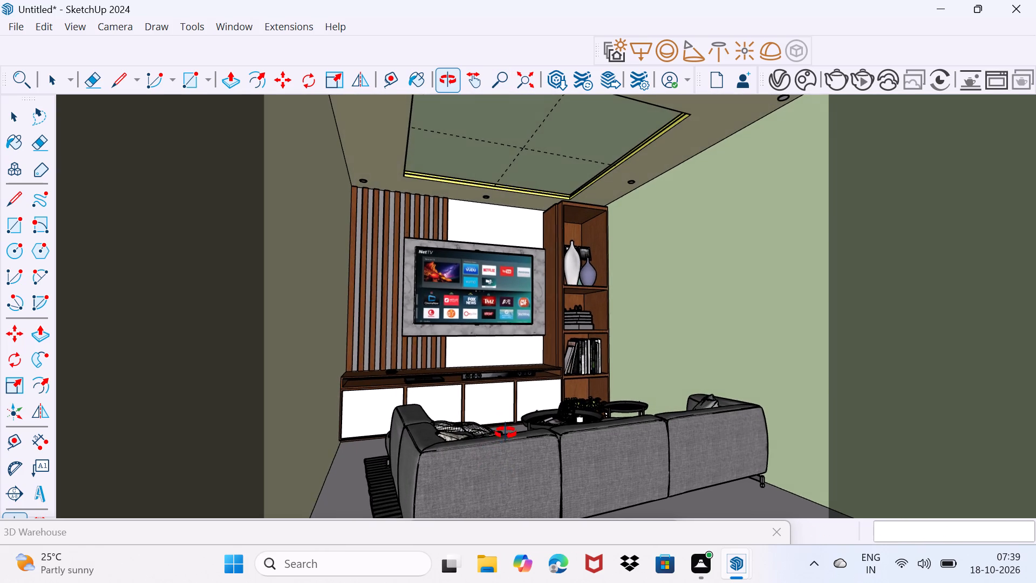
{"action": "middle_click_drag", "start_coordinate": [506, 433], "coordinate": [516, 437]}
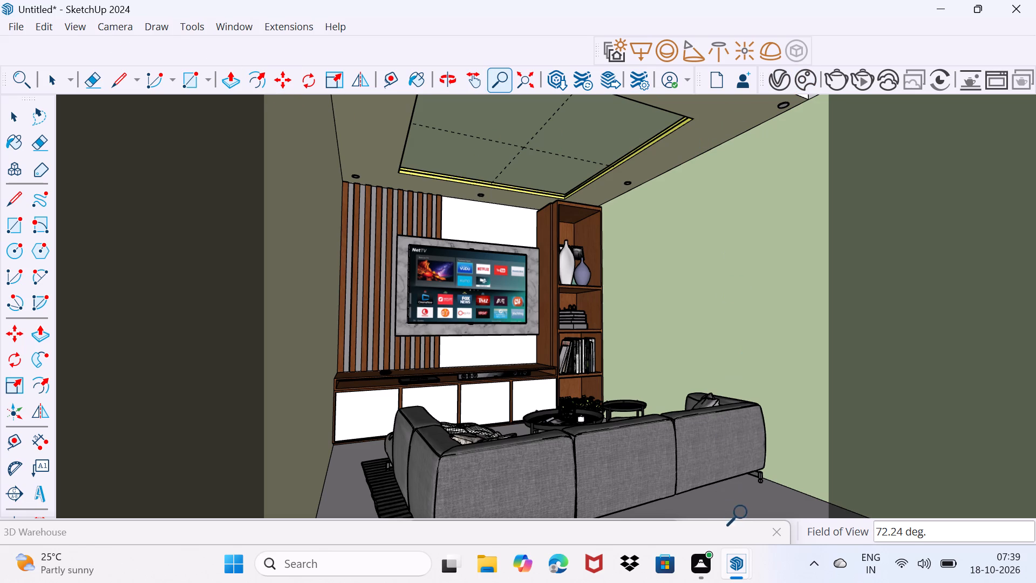
Close the 3D Warehouse window that covers the lower part of the model view.
{"action": "left_click_drag", "start_coordinate": [722, 537], "coordinate": [719, 273]}
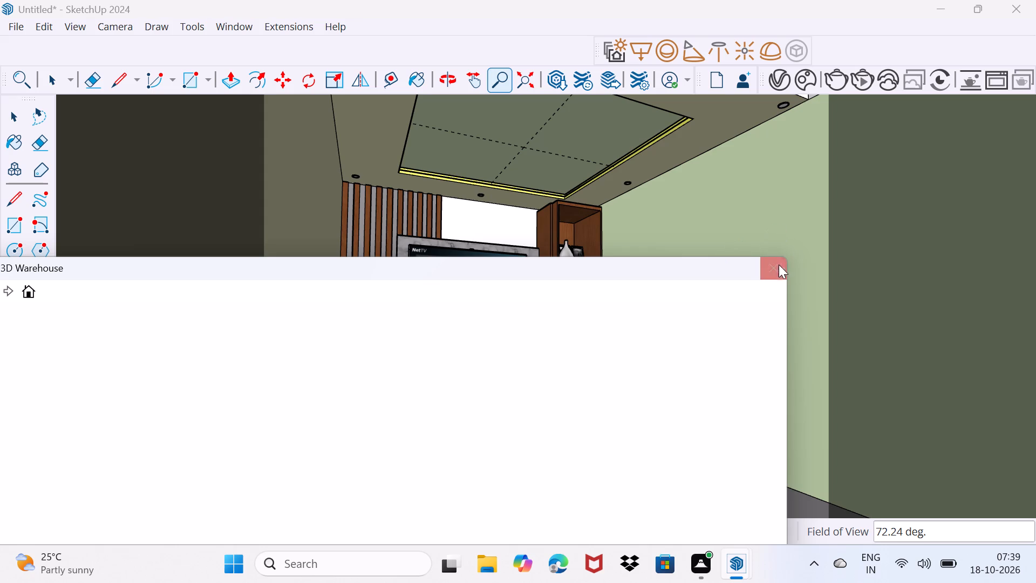
{"action": "left_click", "coordinate": [776, 267]}
Bring up and enlarge the Default Tray, and add a scene that saves the framed interior view.
{"action": "left_click_drag", "start_coordinate": [632, 534], "coordinate": [651, 489]}
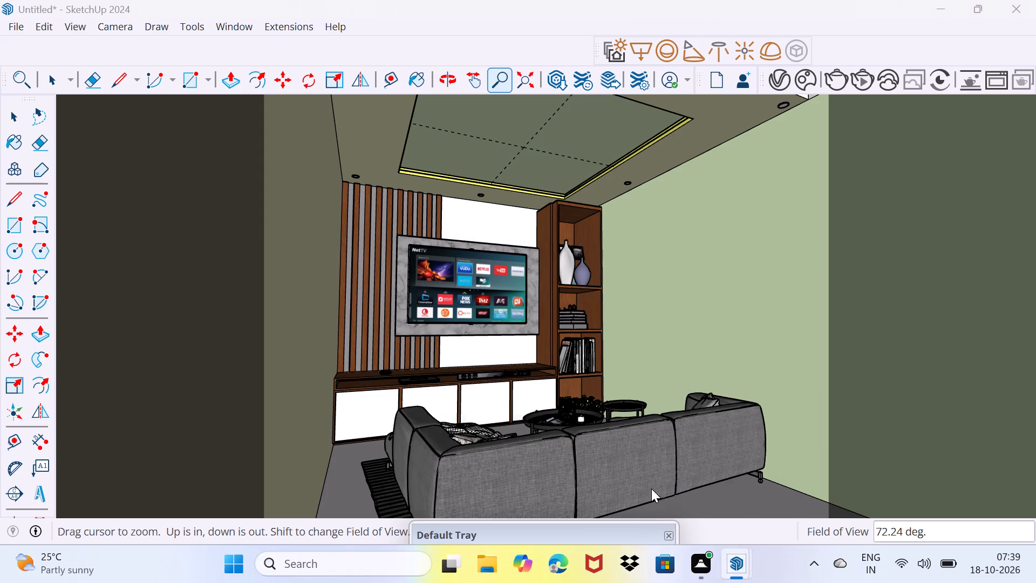
{"action": "left_click_drag", "start_coordinate": [651, 489], "coordinate": [832, 55]}
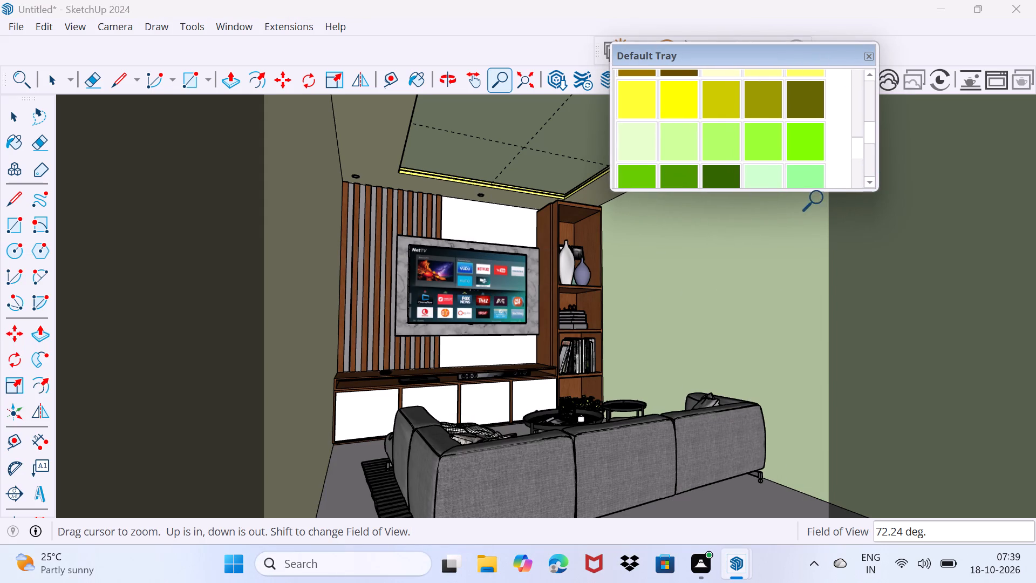
{"action": "left_click_drag", "start_coordinate": [761, 192], "coordinate": [761, 197]}
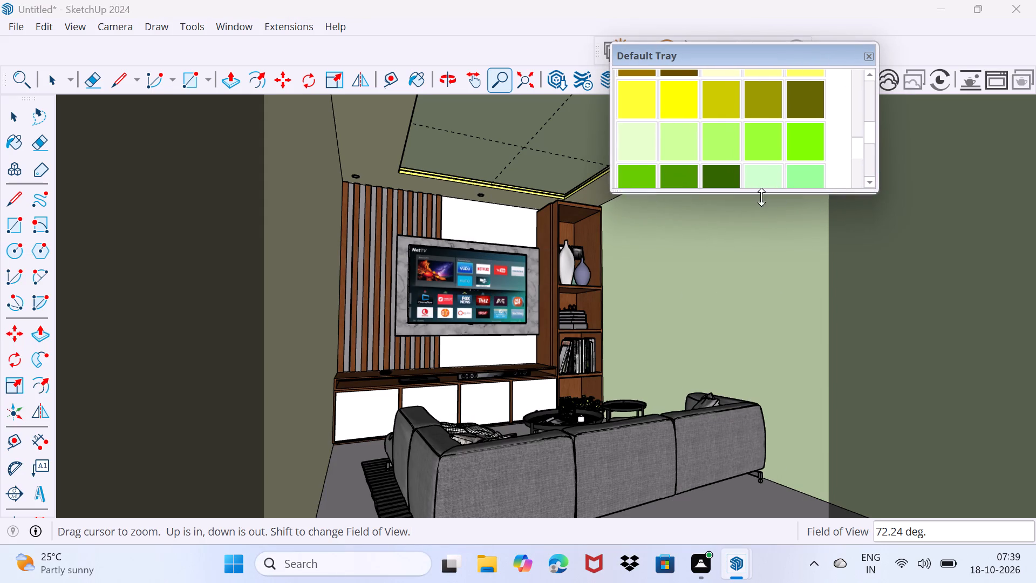
{"action": "left_click_drag", "start_coordinate": [761, 197], "coordinate": [795, 507]}
{"action": "left_click", "coordinate": [765, 476]}
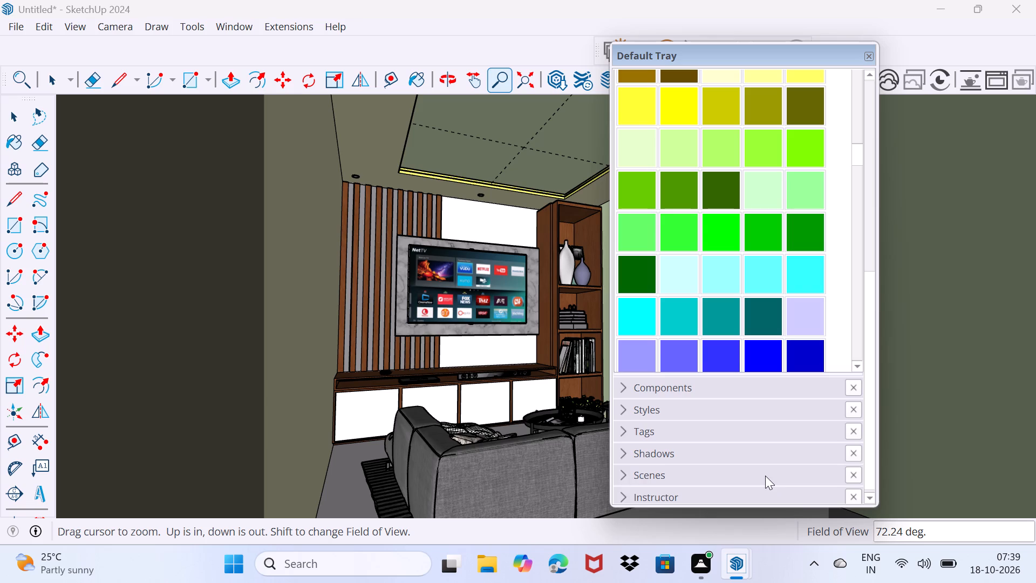
{"action": "left_click", "coordinate": [643, 495]}
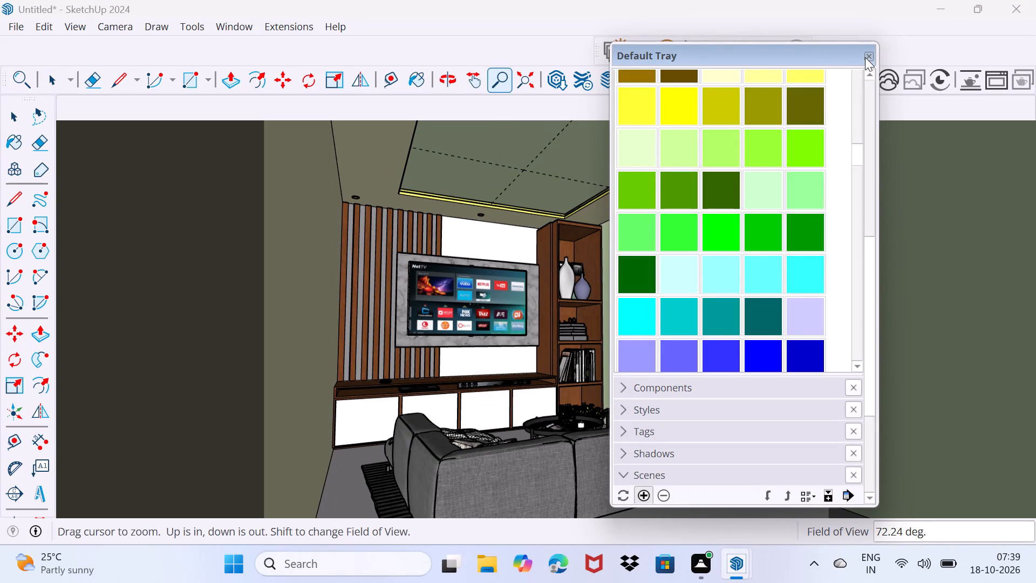
{"action": "left_click_drag", "start_coordinate": [844, 53], "coordinate": [693, 317]}
{"action": "left_click_drag", "start_coordinate": [737, 54], "coordinate": [708, 306]}
Collapse the Default Tray so that it no longer covers the framed interior view.
{"action": "left_click_drag", "start_coordinate": [708, 306], "coordinate": [683, 301]}
{"action": "left_click", "coordinate": [730, 54]}
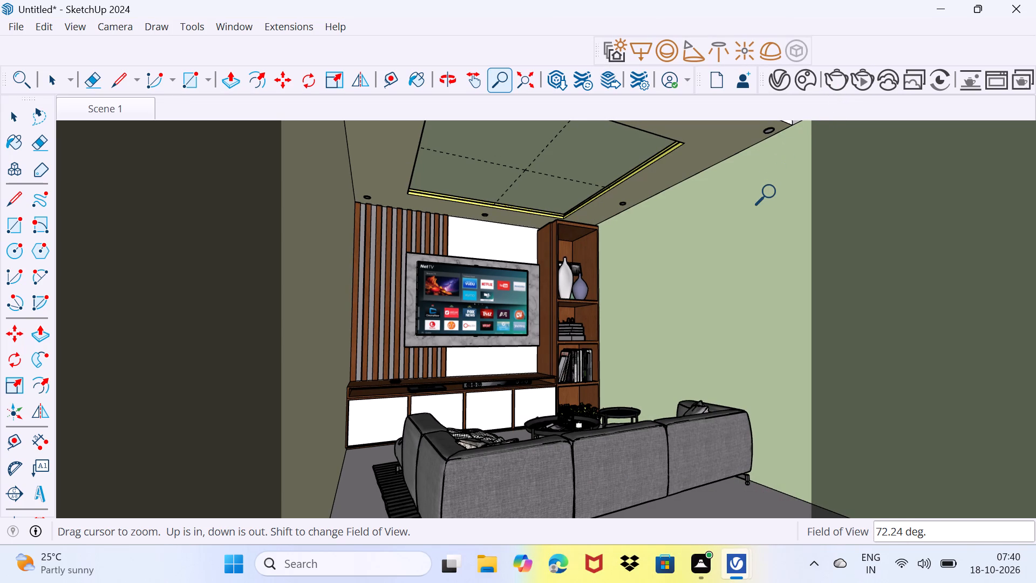
Render a slightly closer interior view across the sofa towards the TV wall in V-Ray.
{"action": "middle_click_drag", "start_coordinate": [705, 308], "coordinate": [711, 301]}
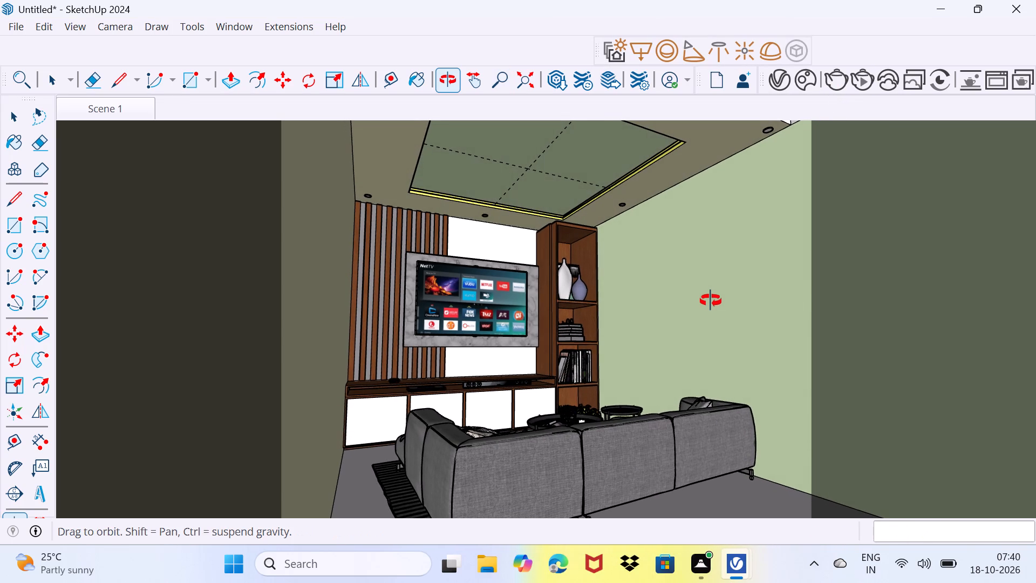
{"action": "middle_click_drag", "start_coordinate": [711, 301], "coordinate": [711, 300]}
{"action": "scroll", "coordinate": [711, 300], "scroll_direction": "up", "scroll_amount": 1}
{"action": "middle_click_drag", "start_coordinate": [601, 399], "coordinate": [607, 401]}
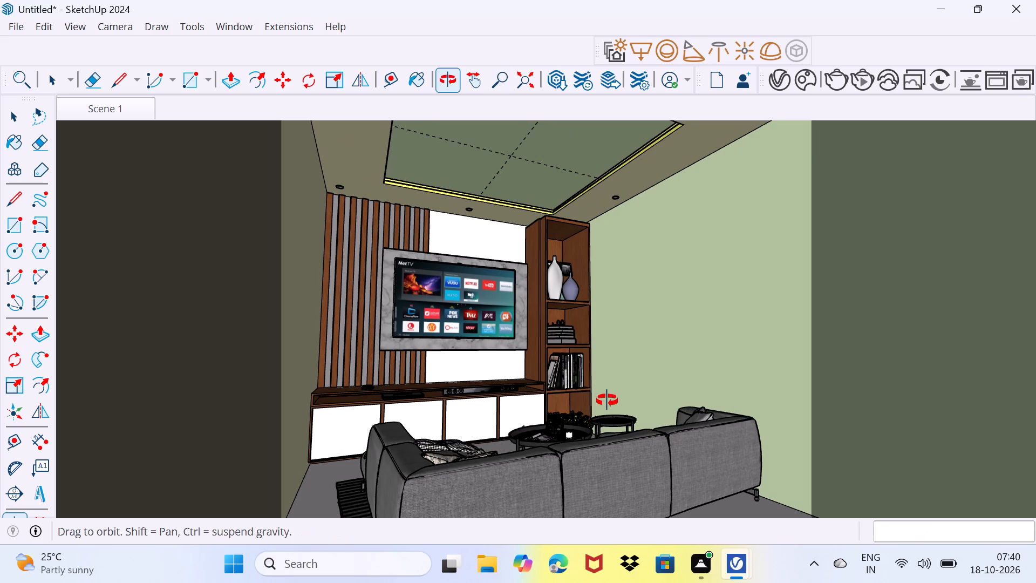
{"action": "middle_click_drag", "start_coordinate": [607, 401], "coordinate": [611, 399]}
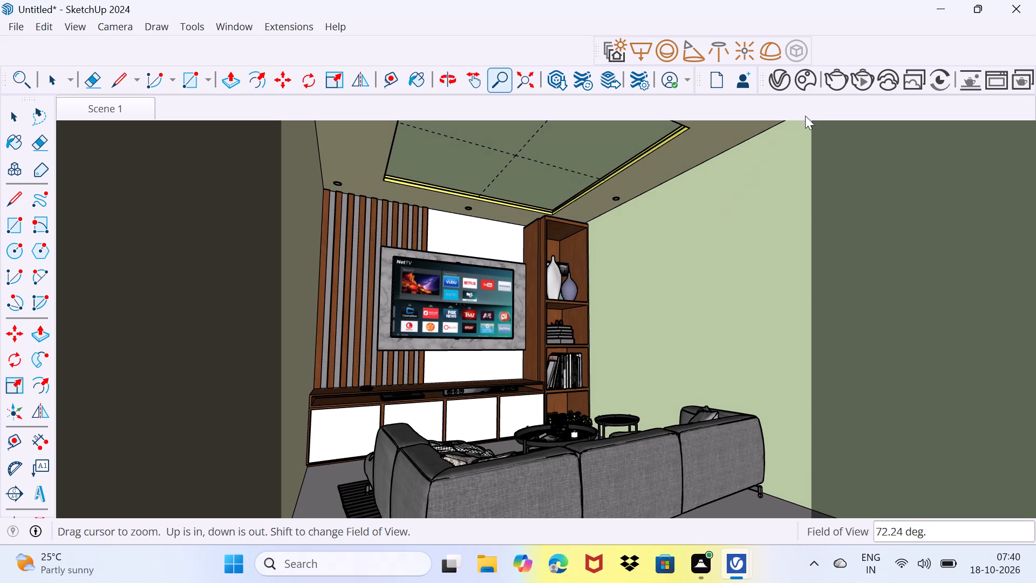
{"action": "left_click", "coordinate": [781, 83]}
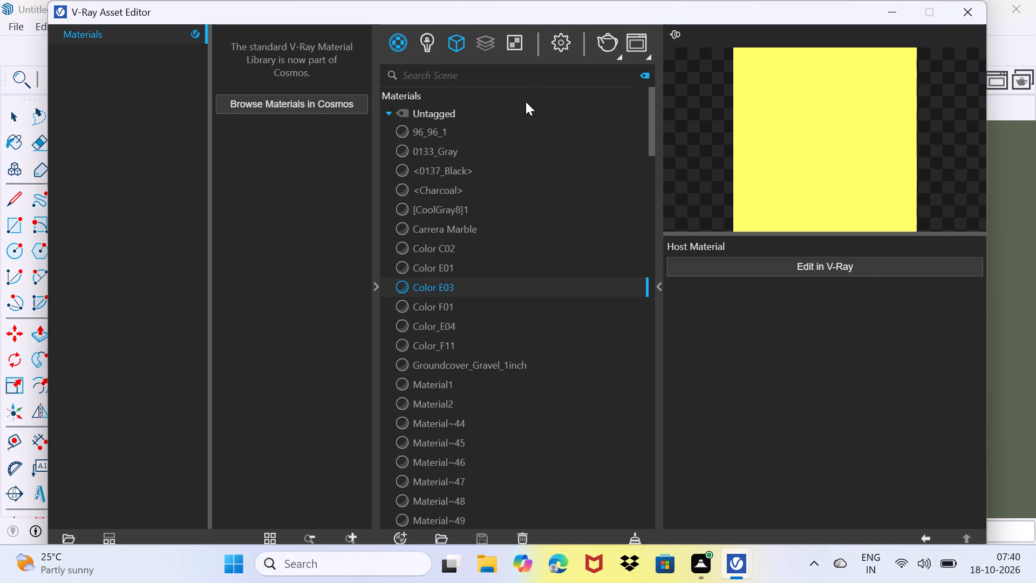
{"action": "left_click", "coordinate": [604, 45]}
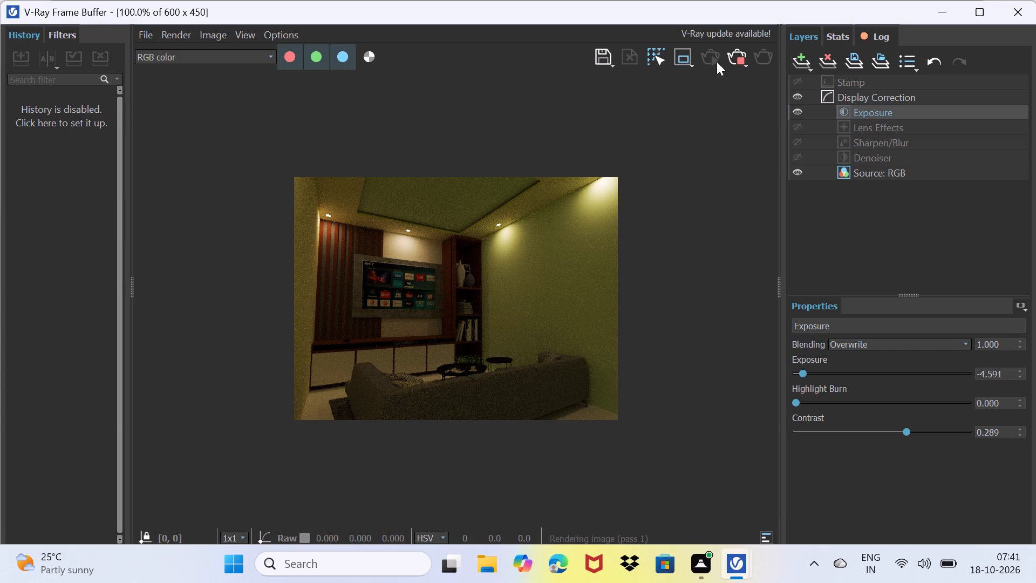
Add a second Exposure correction layer to the render and set its exposure to about 1.667.
{"action": "left_click", "coordinate": [806, 58]}
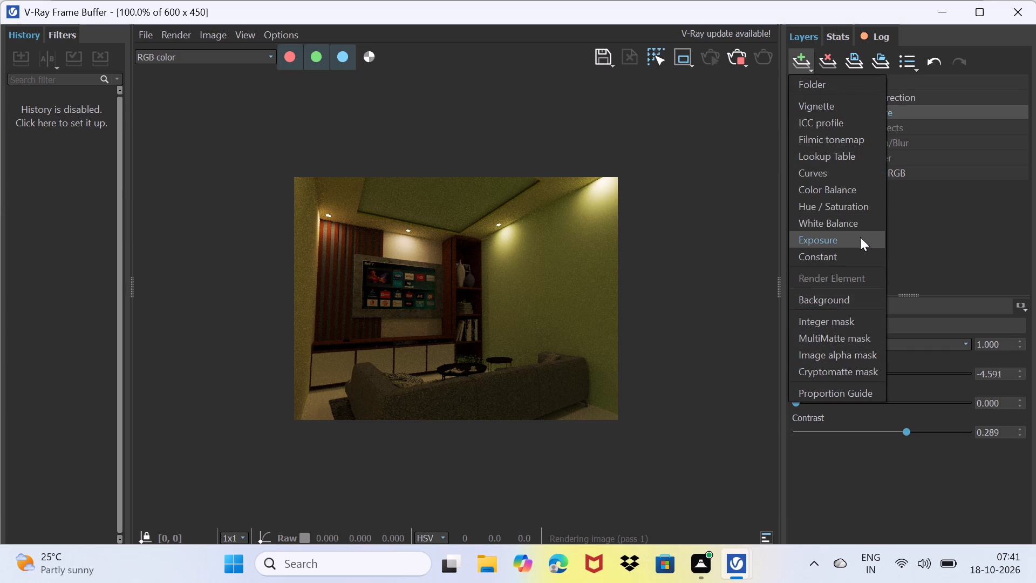
{"action": "left_click", "coordinate": [860, 237]}
{"action": "left_click_drag", "start_coordinate": [885, 375], "coordinate": [885, 375]}
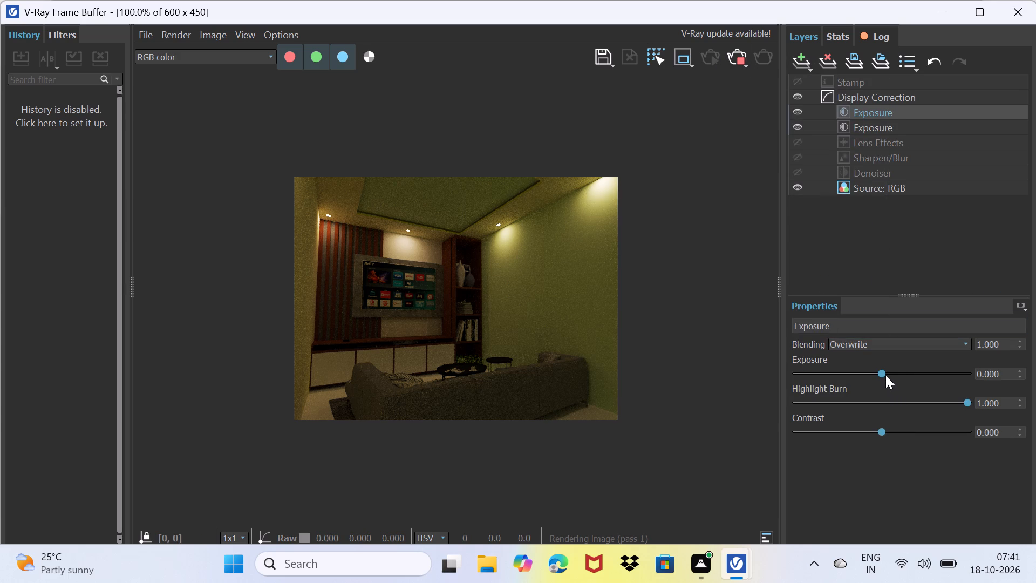
{"action": "left_click_drag", "start_coordinate": [885, 375], "coordinate": [873, 379]}
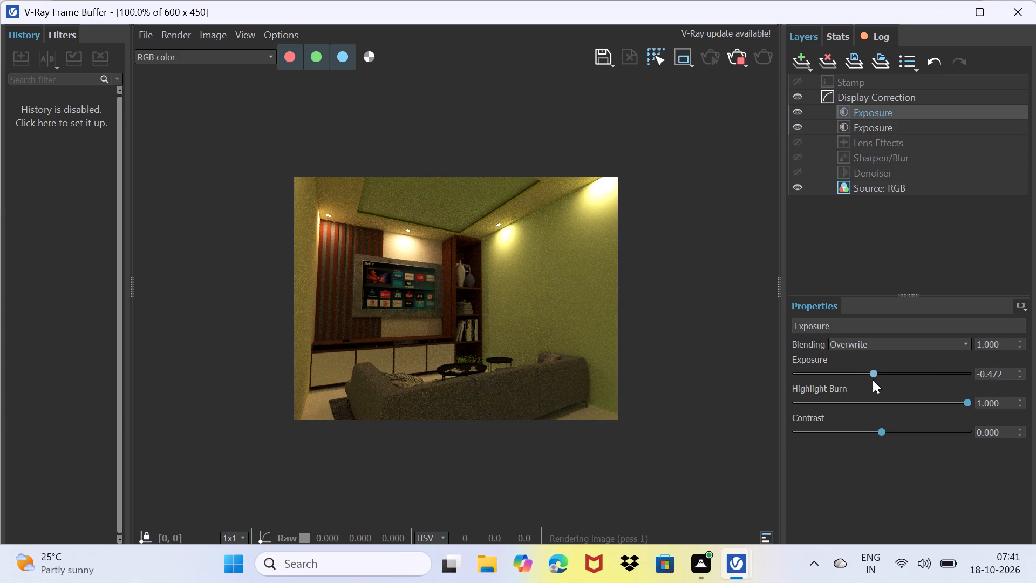
{"action": "left_click_drag", "start_coordinate": [873, 379], "coordinate": [835, 382]}
{"action": "left_click_drag", "start_coordinate": [836, 382], "coordinate": [837, 382]}
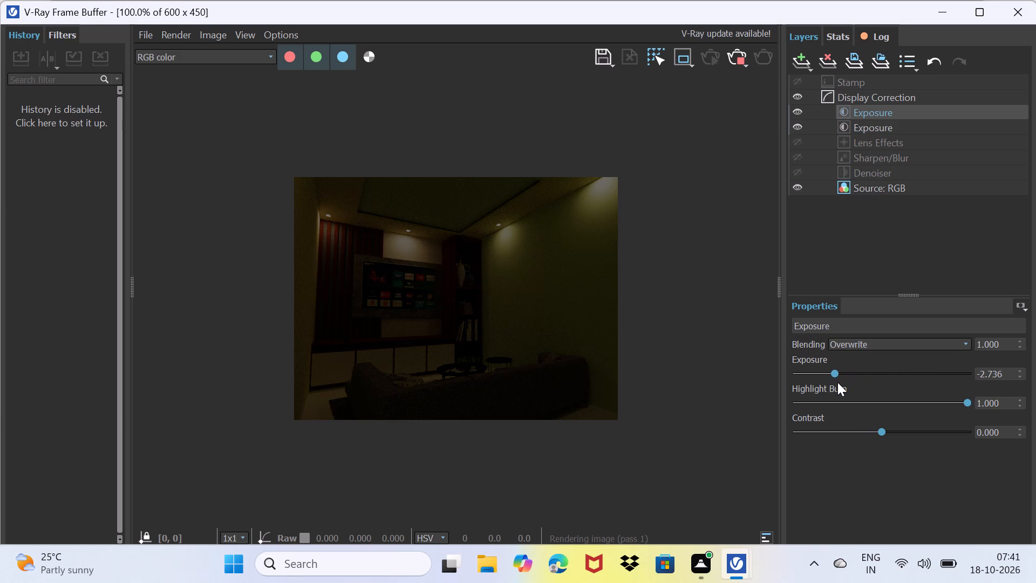
{"action": "left_click_drag", "start_coordinate": [837, 382], "coordinate": [876, 378]}
{"action": "left_click_drag", "start_coordinate": [833, 374], "coordinate": [856, 374]}
{"action": "left_click_drag", "start_coordinate": [856, 374], "coordinate": [869, 374]}
{"action": "left_click_drag", "start_coordinate": [870, 374], "coordinate": [901, 373]}
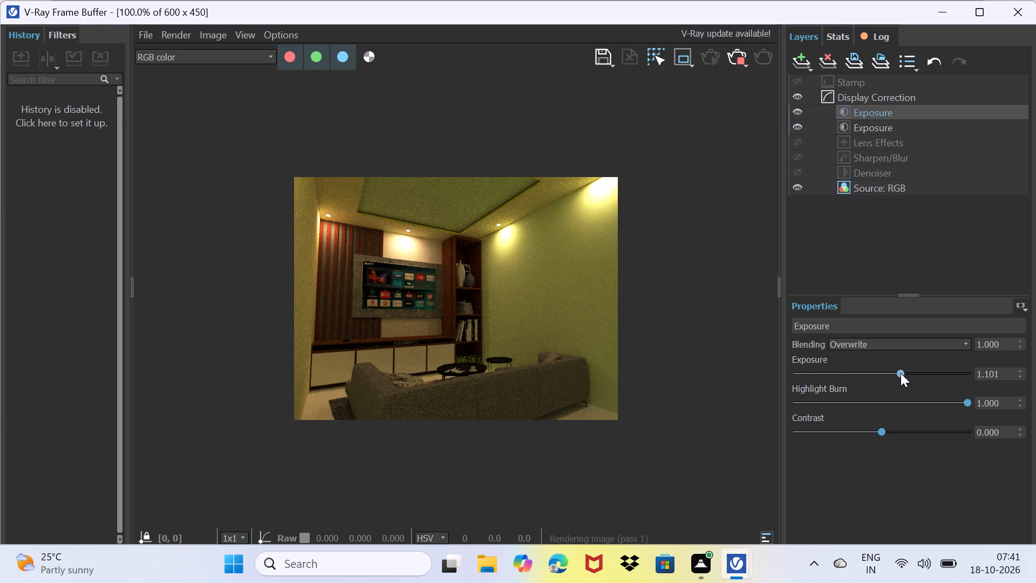
{"action": "left_click_drag", "start_coordinate": [901, 373], "coordinate": [913, 375]}
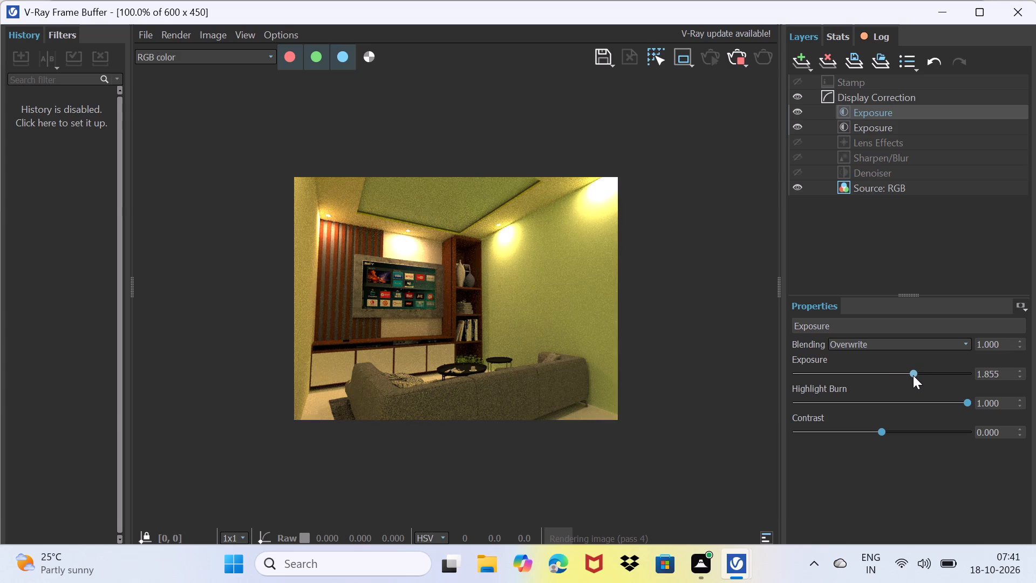
{"action": "left_click_drag", "start_coordinate": [913, 375], "coordinate": [910, 376]}
Set the contrast of the new Exposure layer to about -0.673.
{"action": "left_click_drag", "start_coordinate": [883, 435], "coordinate": [893, 433]}
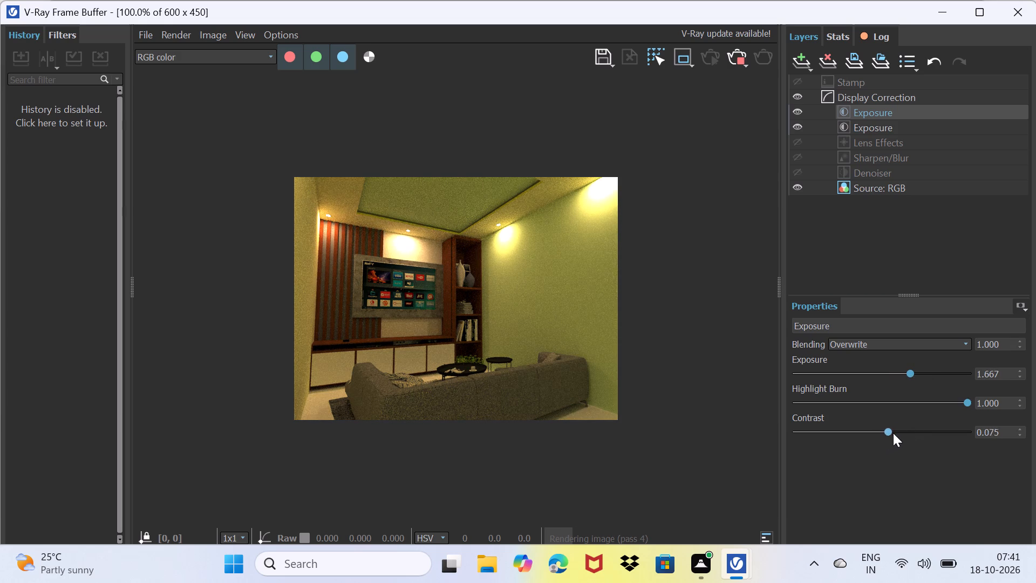
{"action": "left_click_drag", "start_coordinate": [893, 433], "coordinate": [925, 430]}
{"action": "left_click_drag", "start_coordinate": [925, 430], "coordinate": [873, 436]}
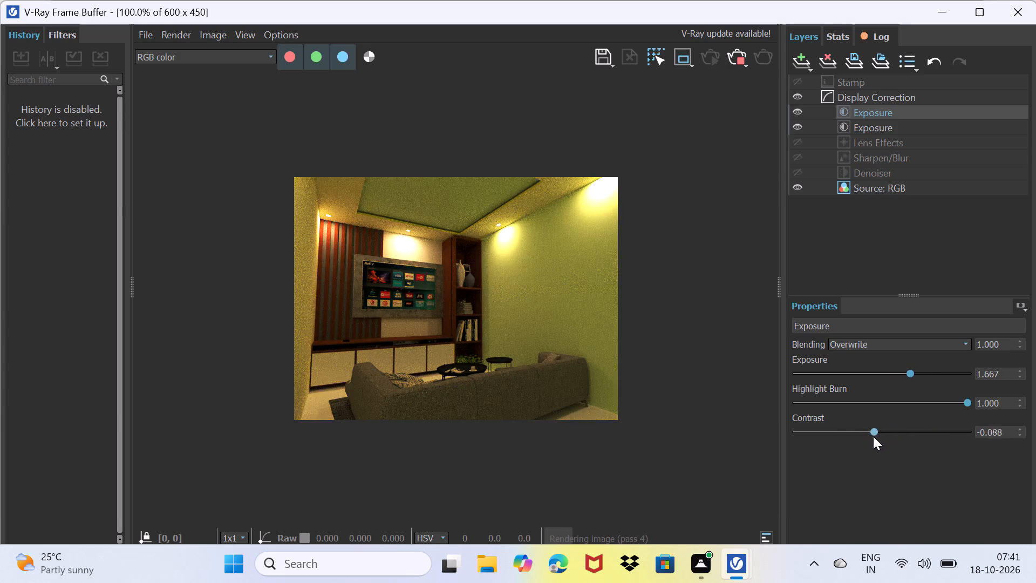
{"action": "left_click_drag", "start_coordinate": [873, 436], "coordinate": [827, 437]}
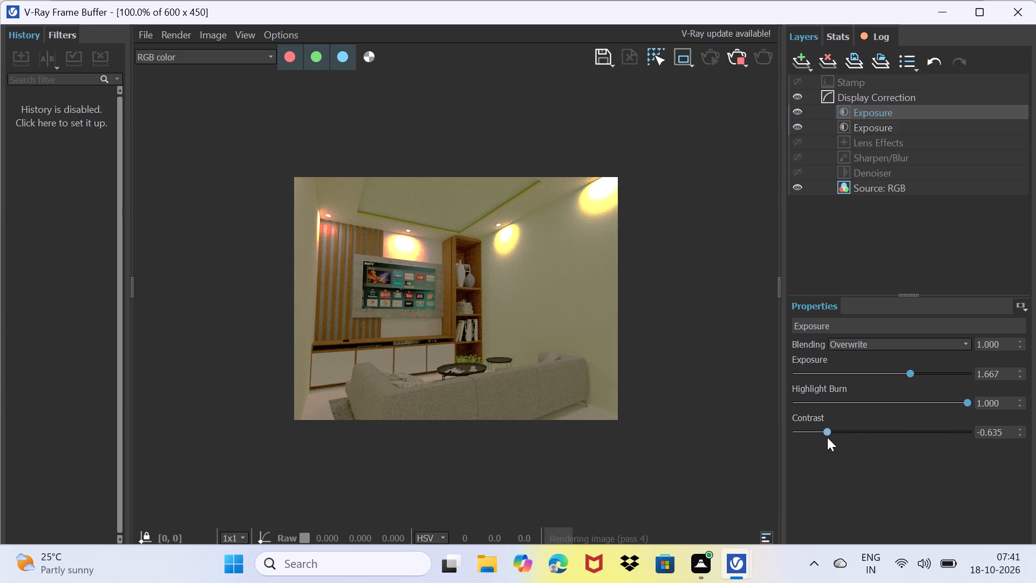
{"action": "left_click_drag", "start_coordinate": [827, 437], "coordinate": [824, 437]}
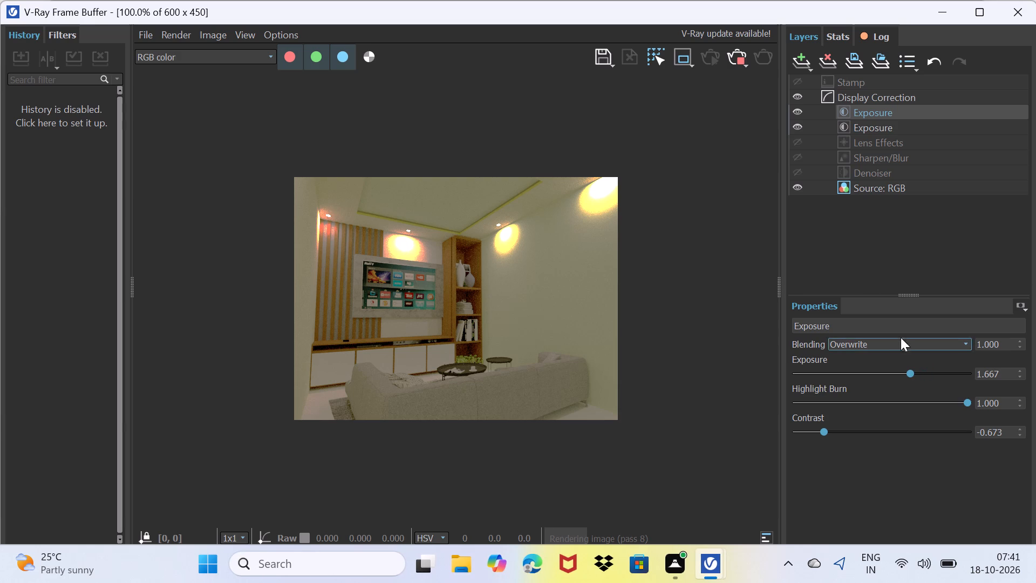
Minimise the V-Ray windows and delete the two ceiling spotlights beside the bookshelf and above the TV.
{"action": "left_click", "coordinate": [945, 12]}
{"action": "left_click", "coordinate": [898, 13]}
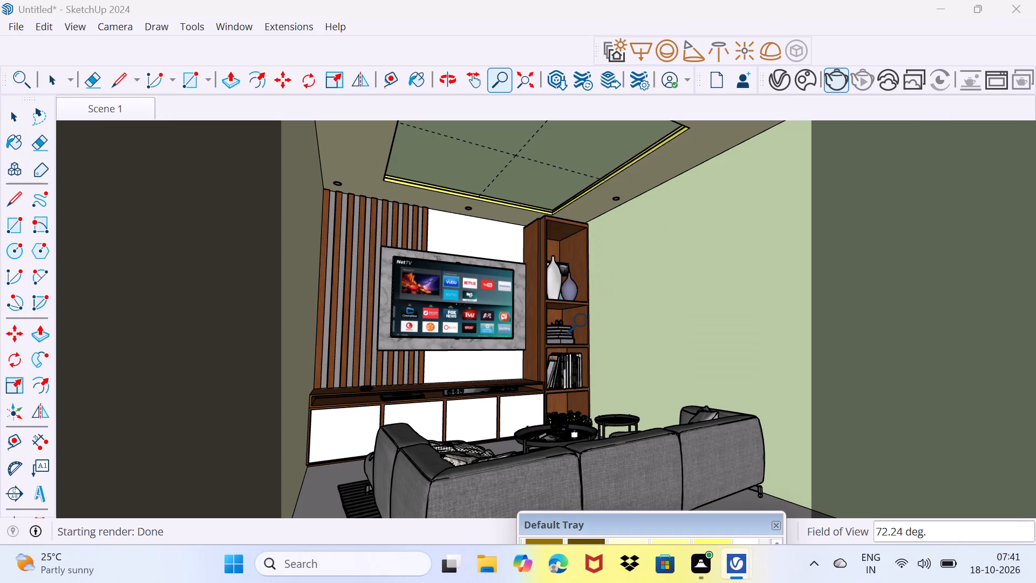
{"action": "key", "text": "space"}
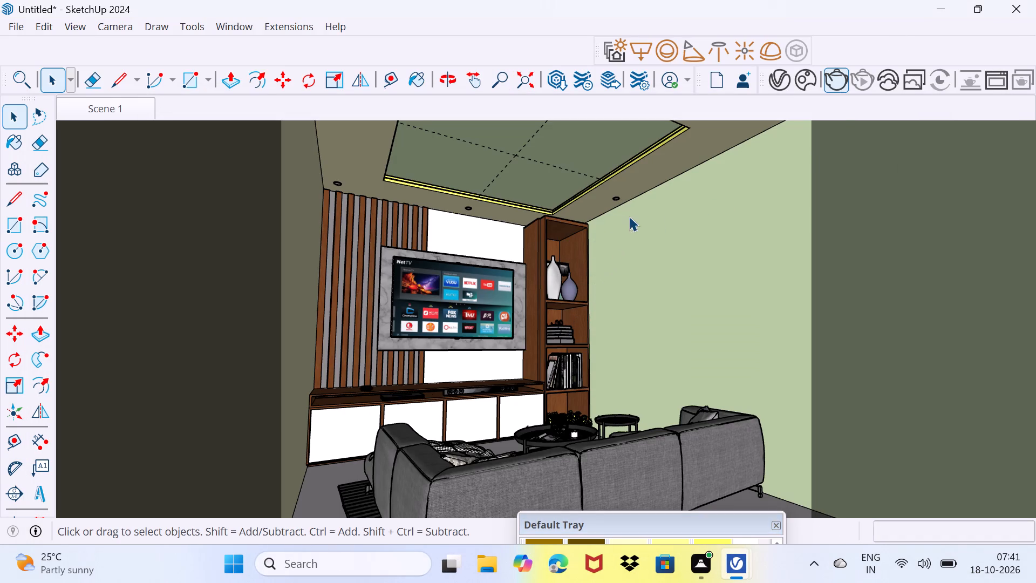
{"action": "left_click", "coordinate": [615, 198]}
{"action": "key", "text": "Delete"}
{"action": "left_click", "coordinate": [468, 211]}
{"action": "key", "text": "Delete"}
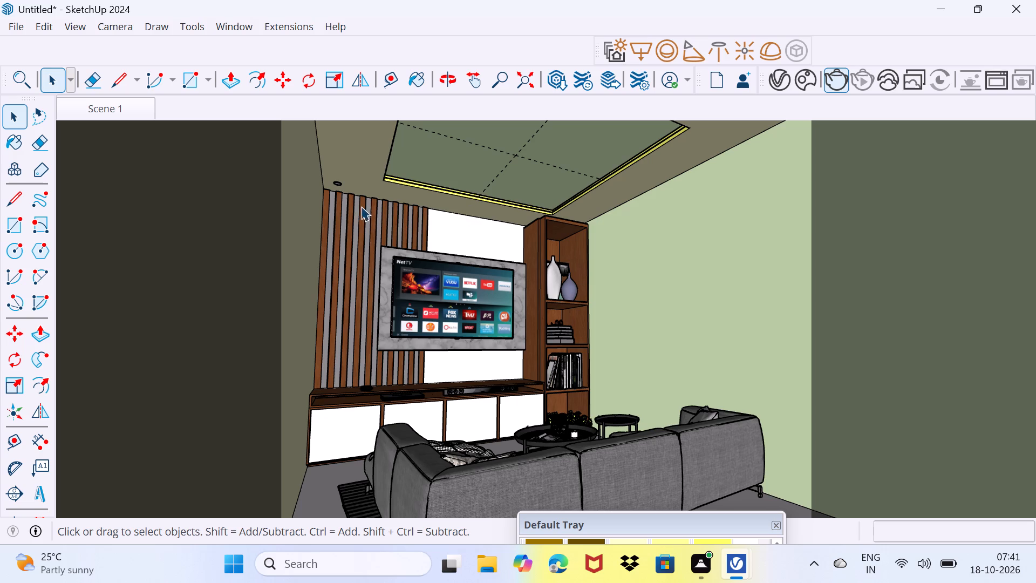
Set the intensity multiplier of the remaining ceiling spotlight above the wood slats to 26.9.
{"action": "left_click", "coordinate": [338, 186]}
{"action": "left_click", "coordinate": [779, 74]}
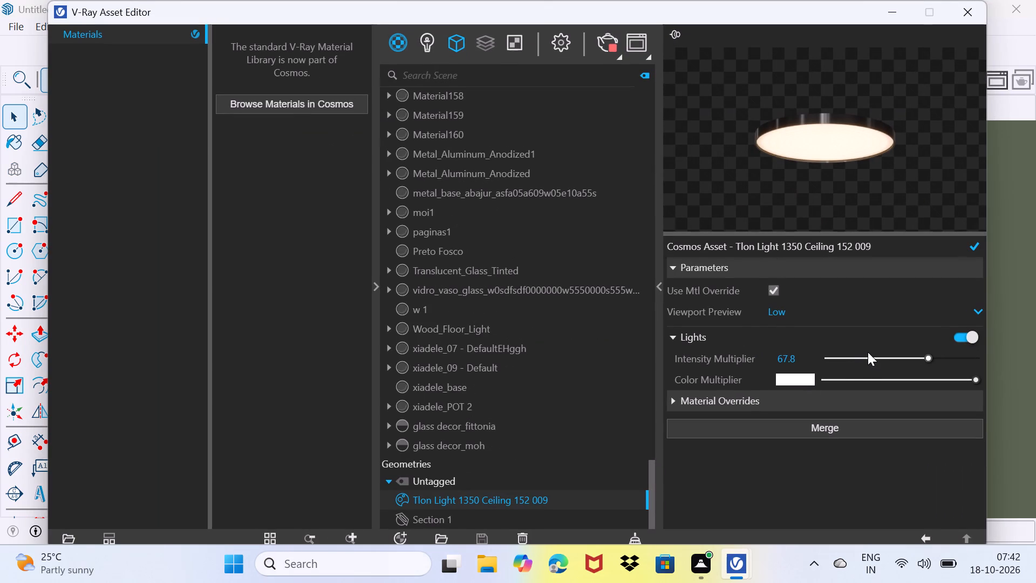
{"action": "left_click", "coordinate": [868, 356]}
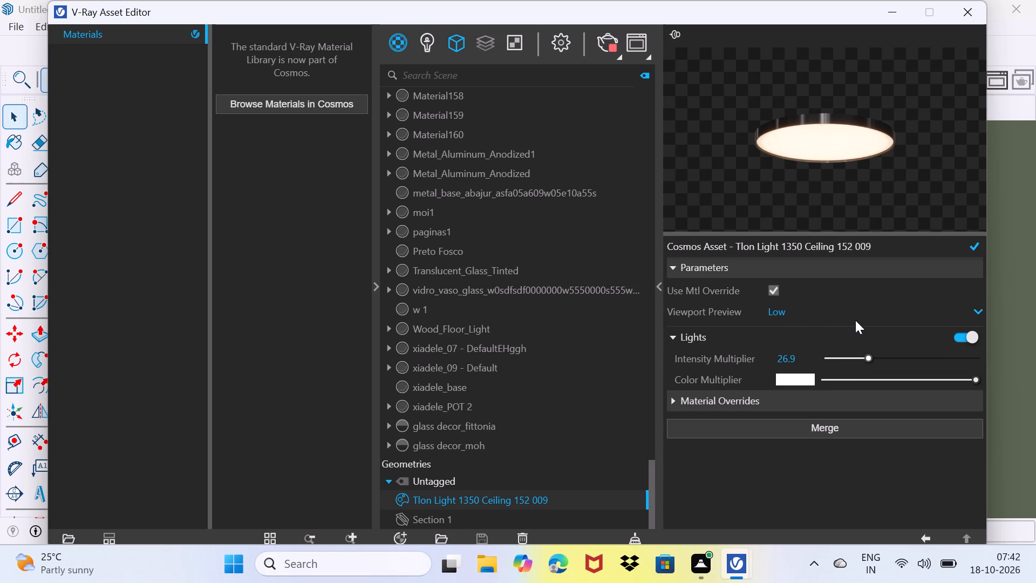
{"action": "left_click", "coordinate": [819, 316]}
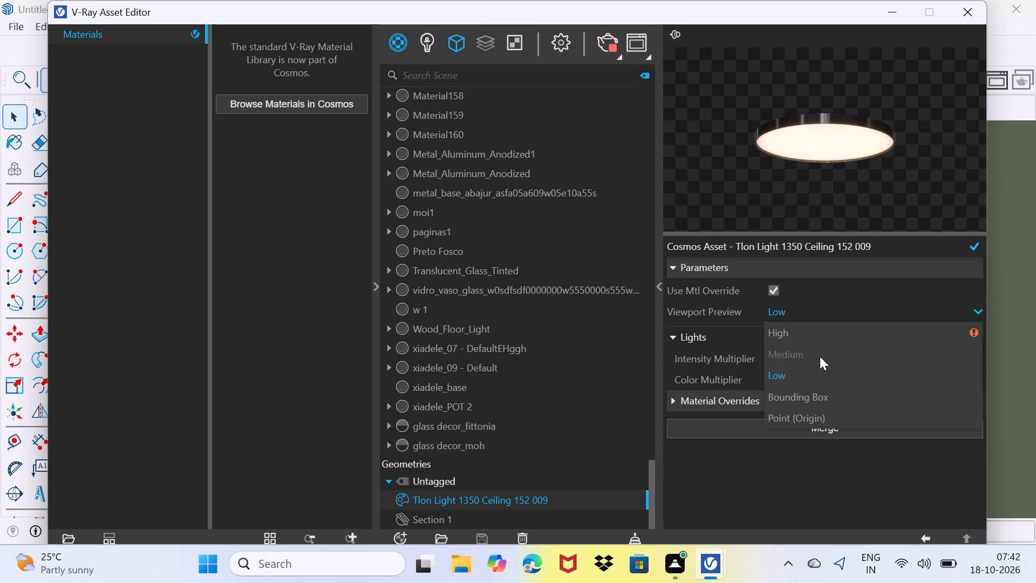
{"action": "left_click", "coordinate": [819, 303]}
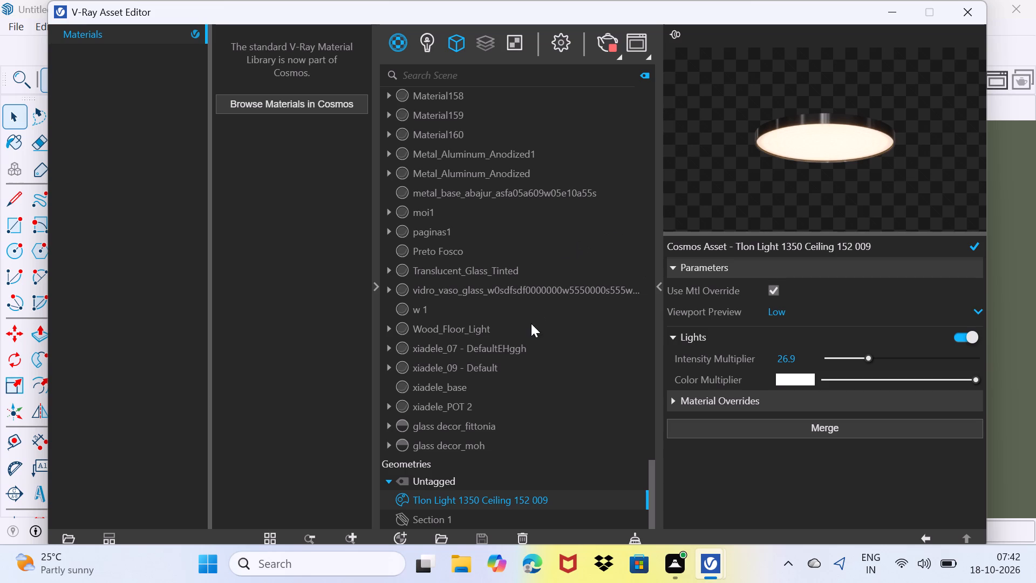
{"action": "scroll", "coordinate": [519, 413], "scroll_direction": "down", "scroll_amount": 1}
{"action": "scroll", "coordinate": [469, 489], "scroll_direction": "down", "scroll_amount": 2}
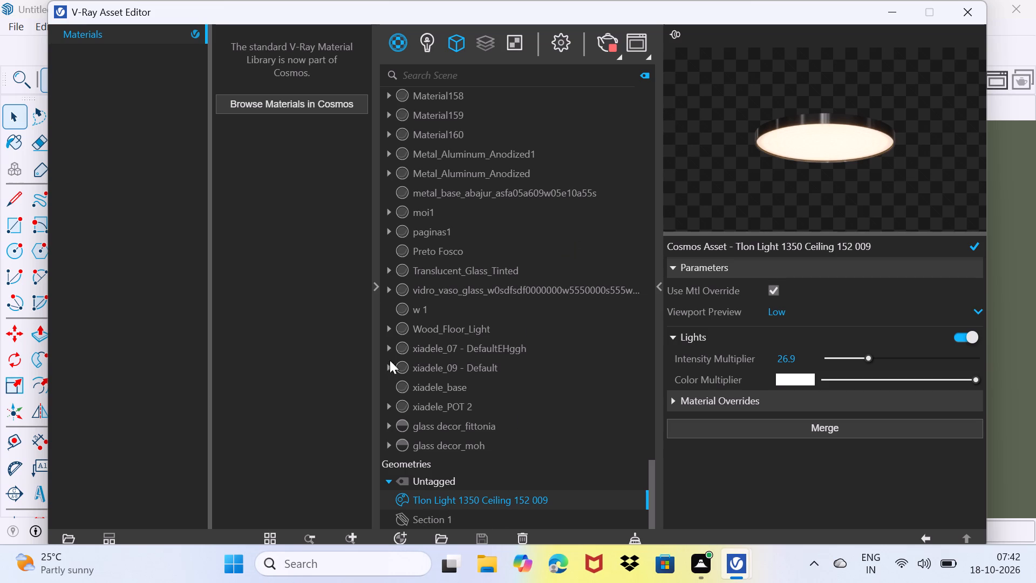
Change the Mesh Light's colour to a warm off-white of about R 0.964, G 0.958, B 0.895.
{"action": "left_click", "coordinate": [425, 48]}
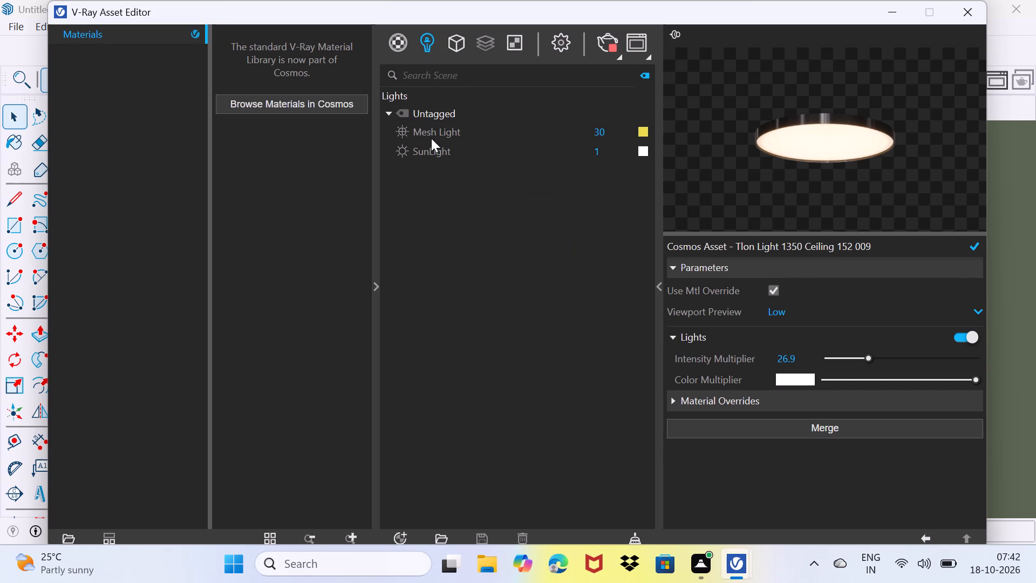
{"action": "double_click", "coordinate": [431, 136]}
{"action": "left_click", "coordinate": [778, 290]}
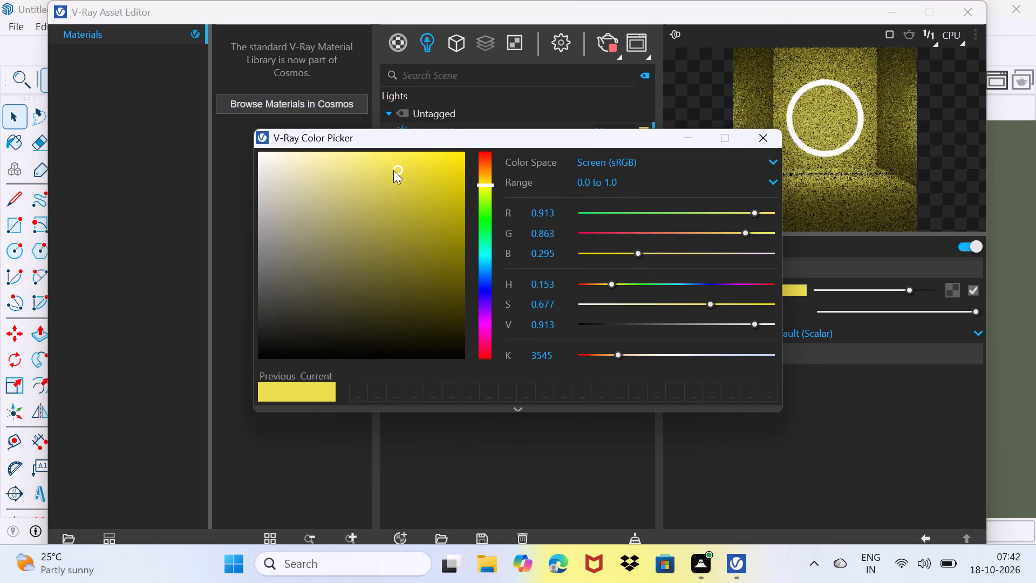
{"action": "left_click_drag", "start_coordinate": [396, 170], "coordinate": [273, 160]}
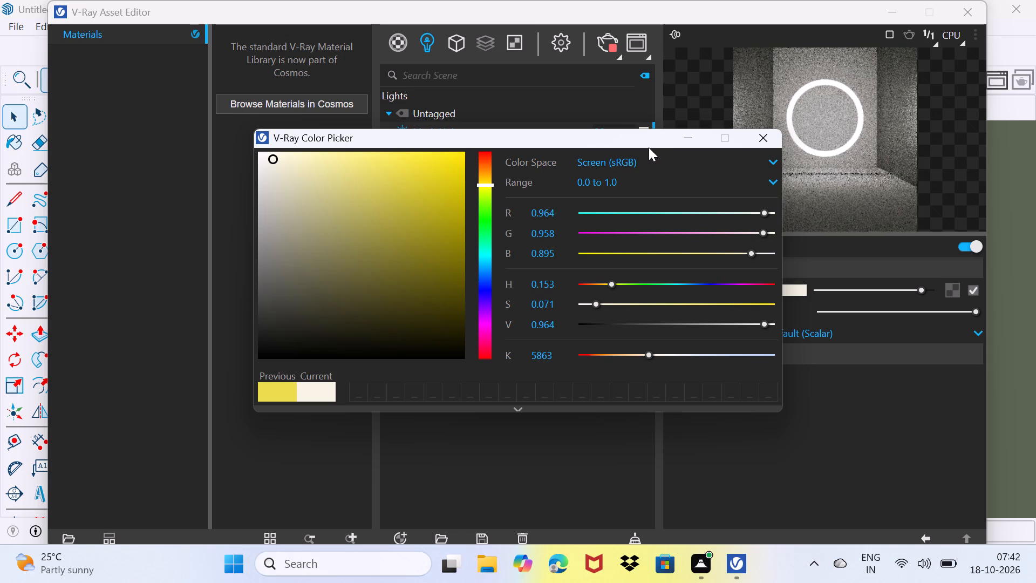
{"action": "left_click", "coordinate": [767, 141]}
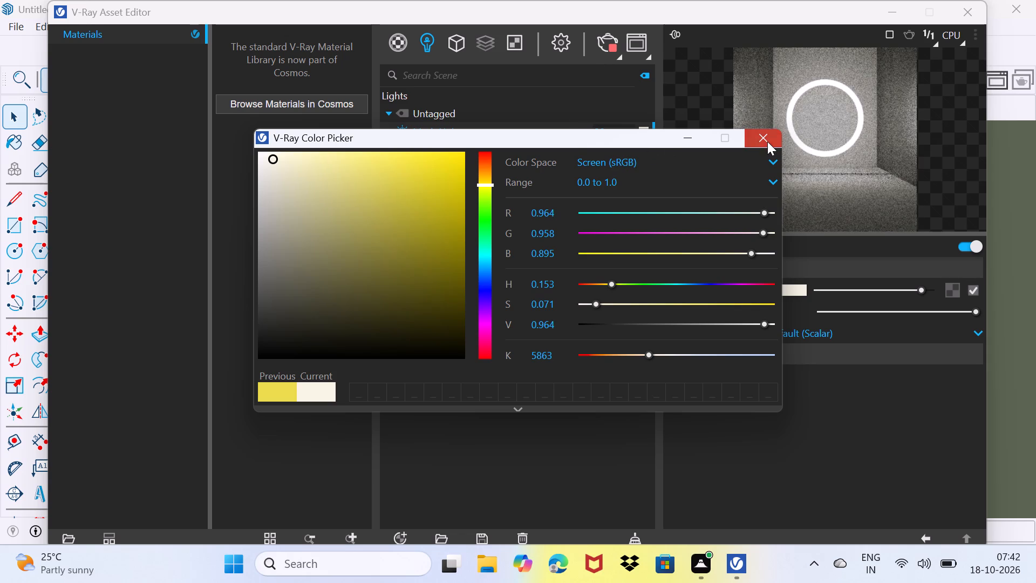
{"action": "left_click", "coordinate": [475, 145]}
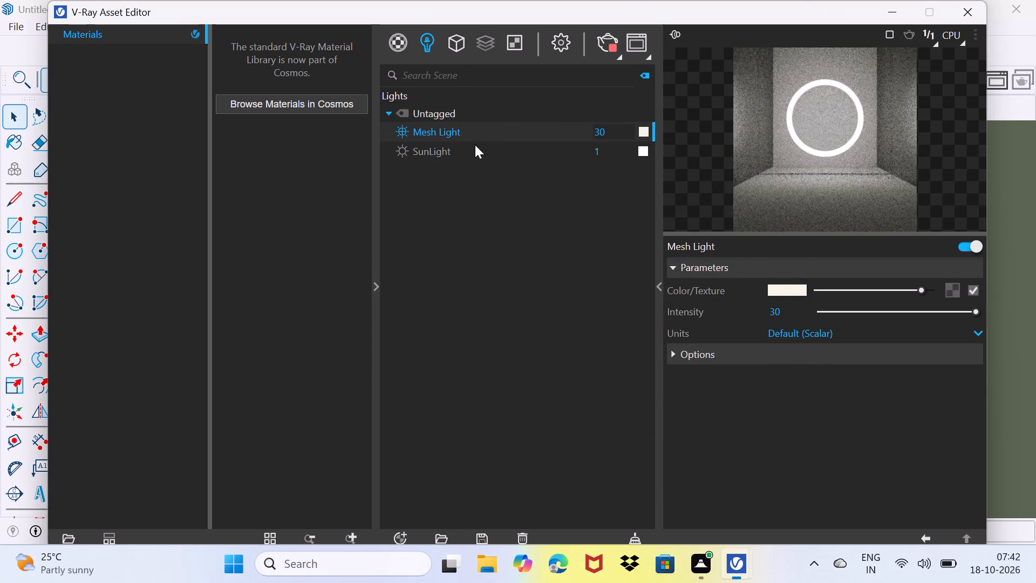
Set the SunLight's intensity multiplier to about 1.097.
{"action": "left_click", "coordinate": [478, 151]}
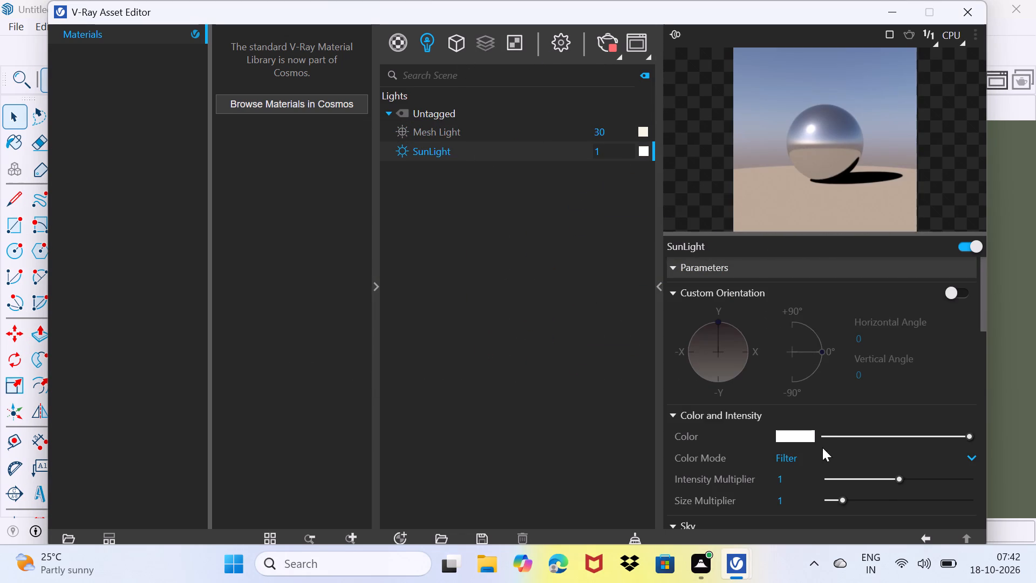
{"action": "left_click_drag", "start_coordinate": [894, 478], "coordinate": [906, 477]}
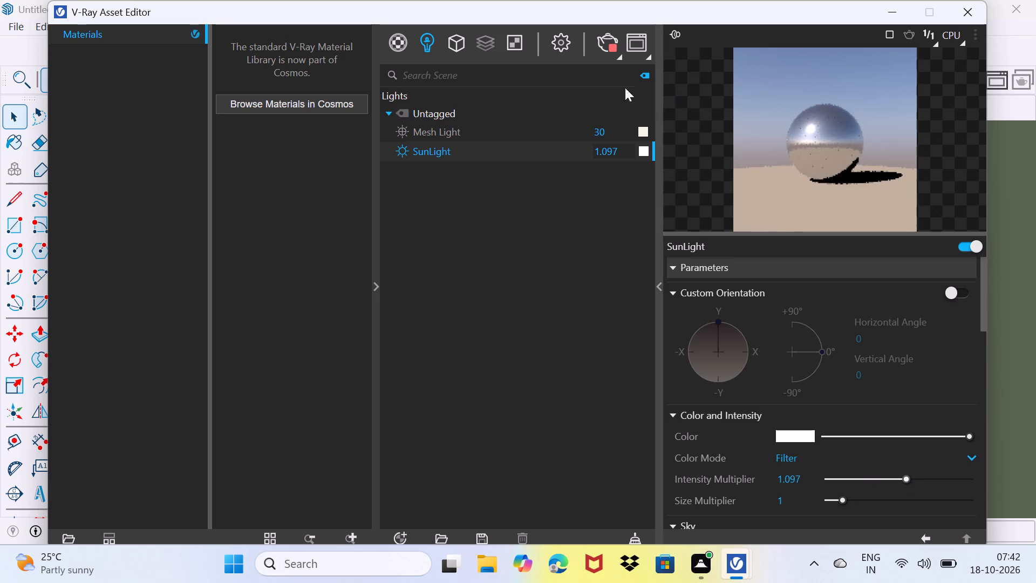
Stop the running V-Ray render.
{"action": "left_click", "coordinate": [599, 43]}
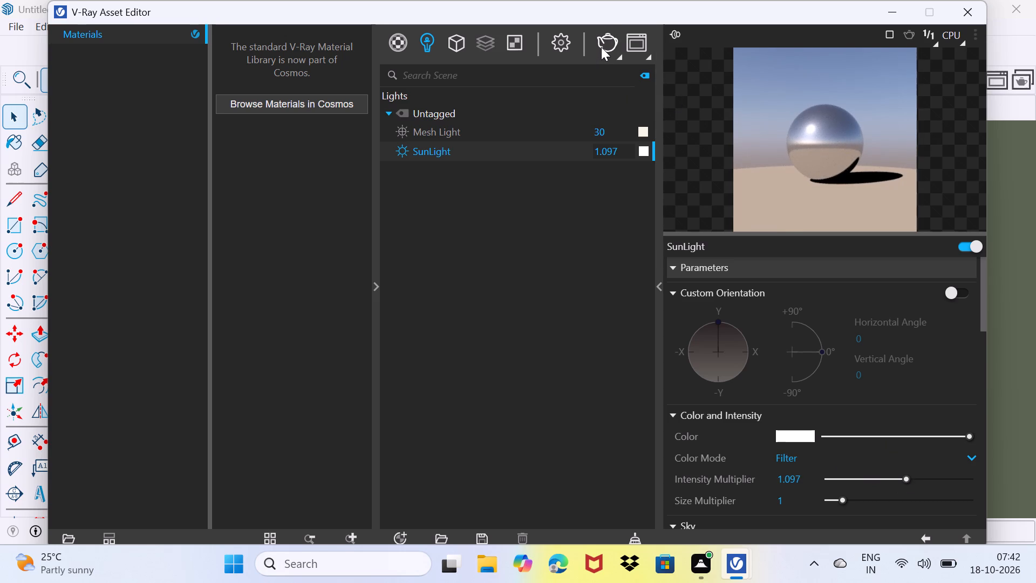
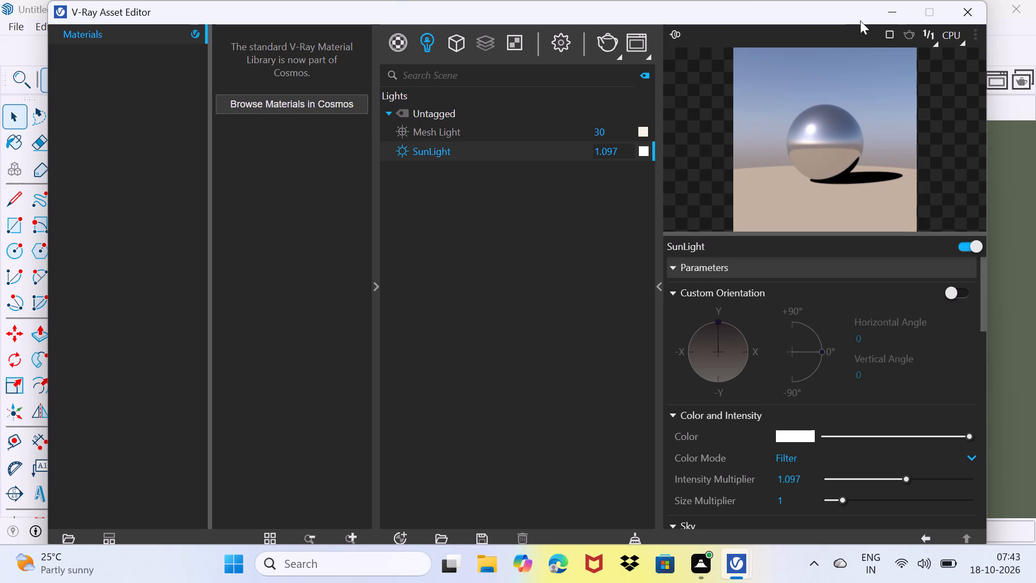
Close the V-Ray Asset Editor and the V-Ray Frame Buffer.
{"action": "left_click", "coordinate": [980, 11]}
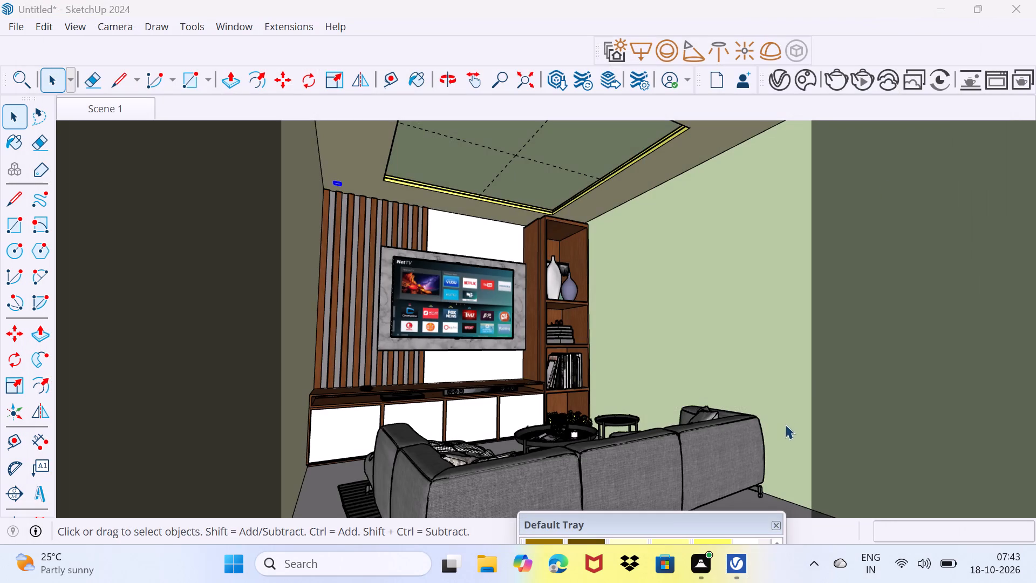
{"action": "left_click", "coordinate": [744, 567]}
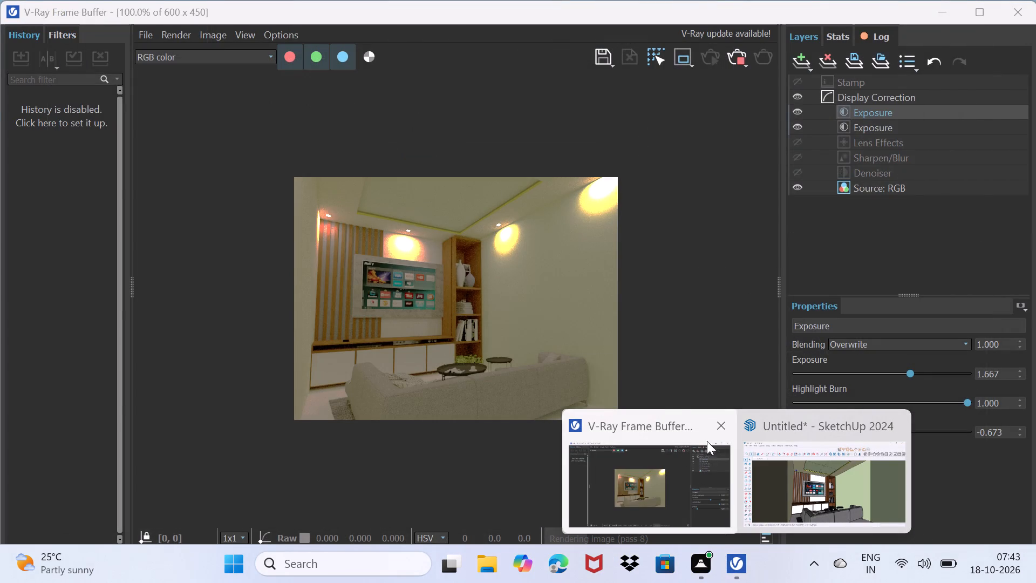
{"action": "left_click", "coordinate": [718, 421]}
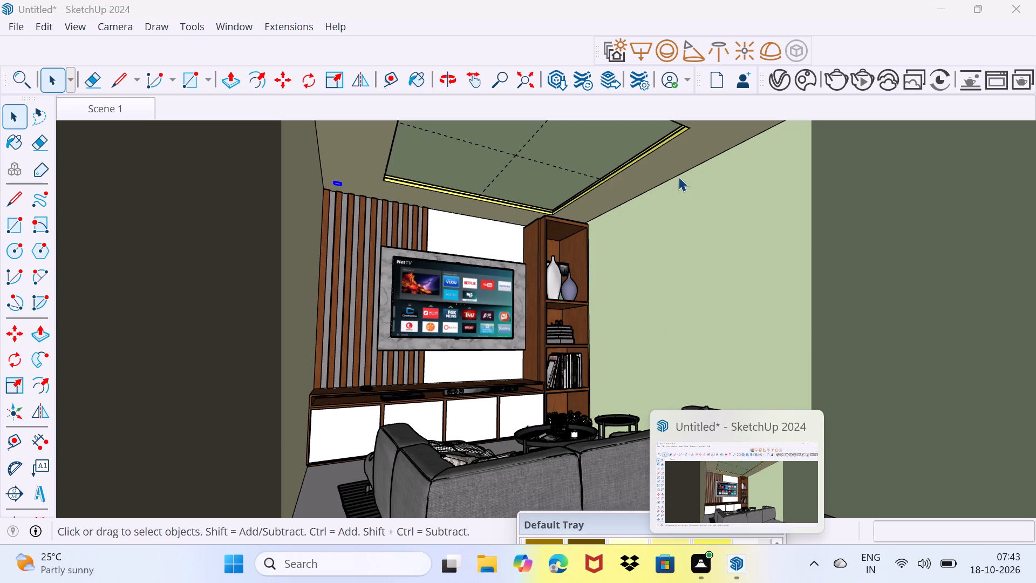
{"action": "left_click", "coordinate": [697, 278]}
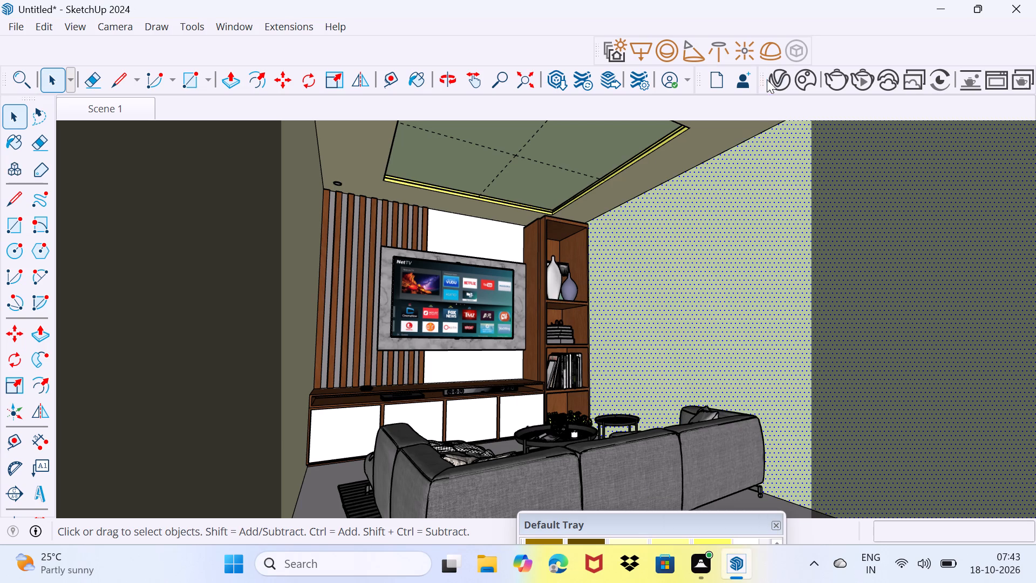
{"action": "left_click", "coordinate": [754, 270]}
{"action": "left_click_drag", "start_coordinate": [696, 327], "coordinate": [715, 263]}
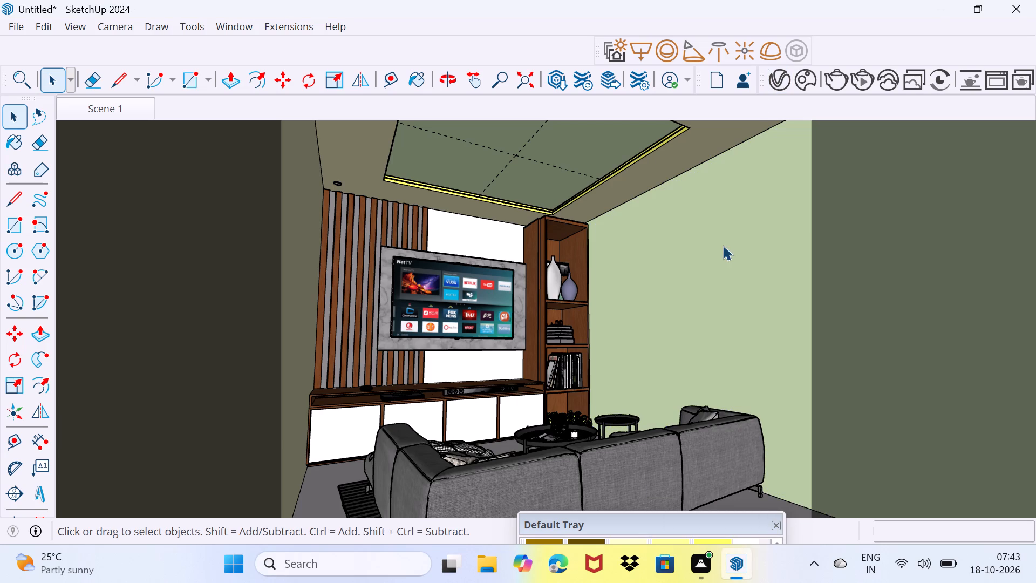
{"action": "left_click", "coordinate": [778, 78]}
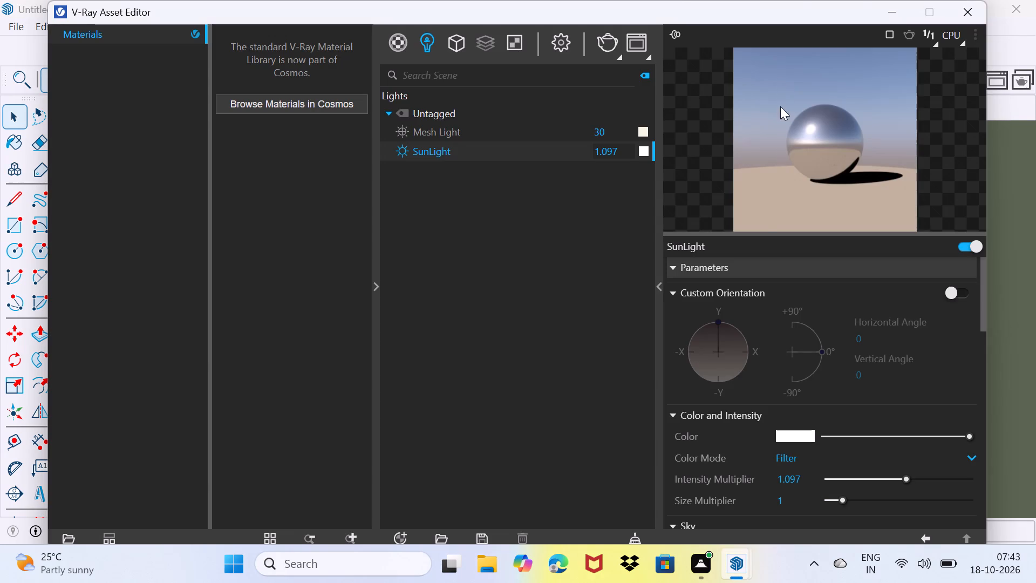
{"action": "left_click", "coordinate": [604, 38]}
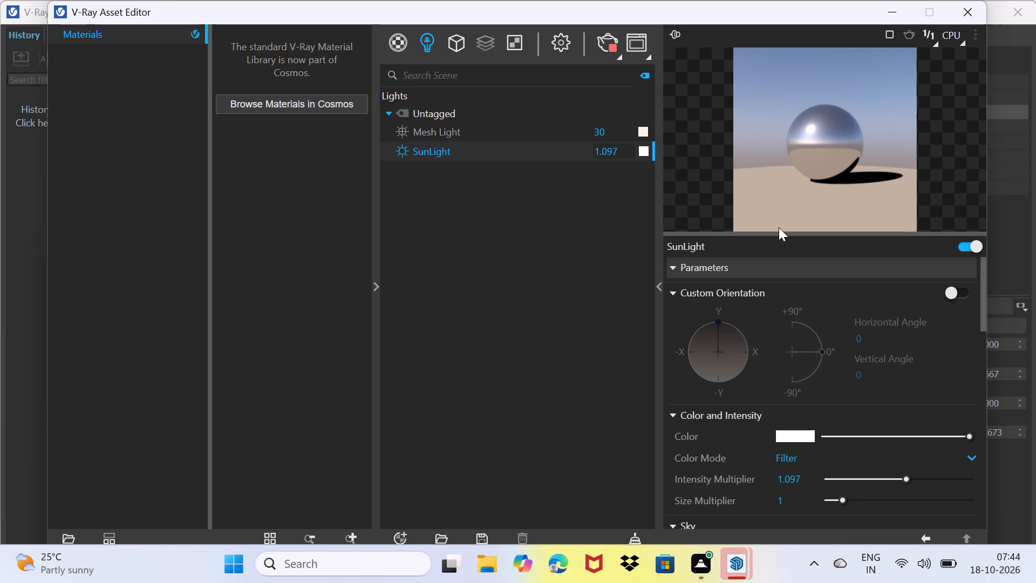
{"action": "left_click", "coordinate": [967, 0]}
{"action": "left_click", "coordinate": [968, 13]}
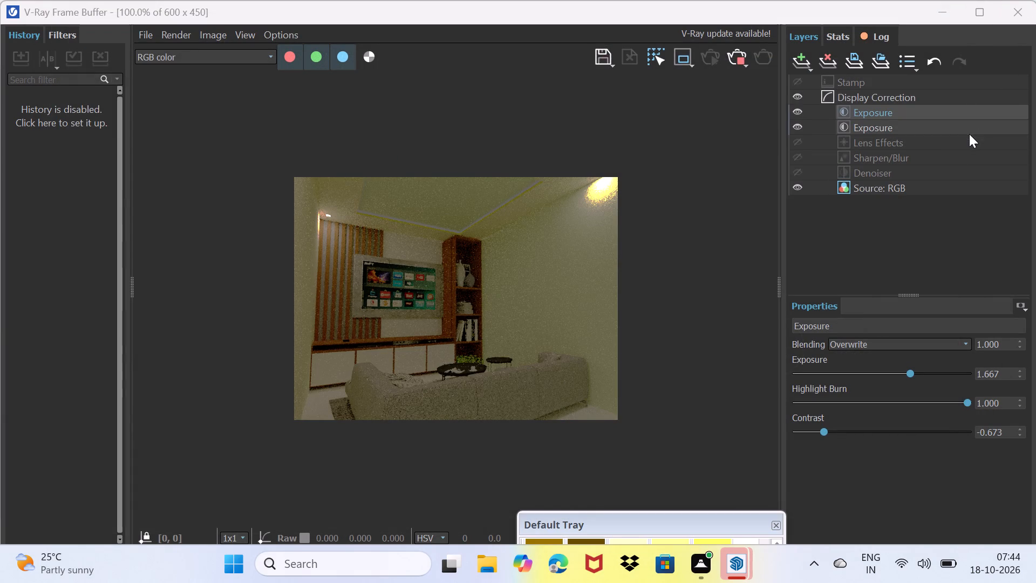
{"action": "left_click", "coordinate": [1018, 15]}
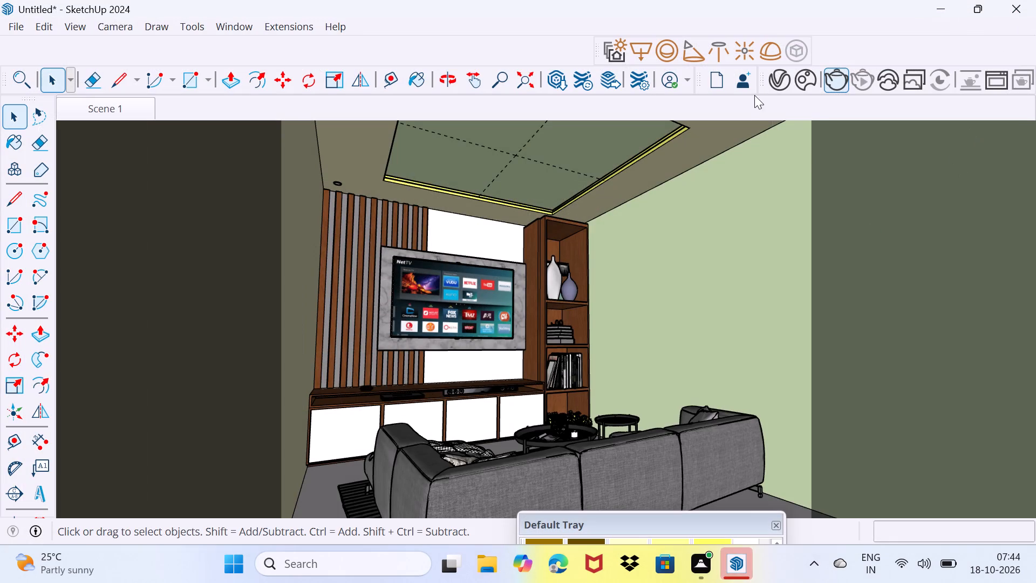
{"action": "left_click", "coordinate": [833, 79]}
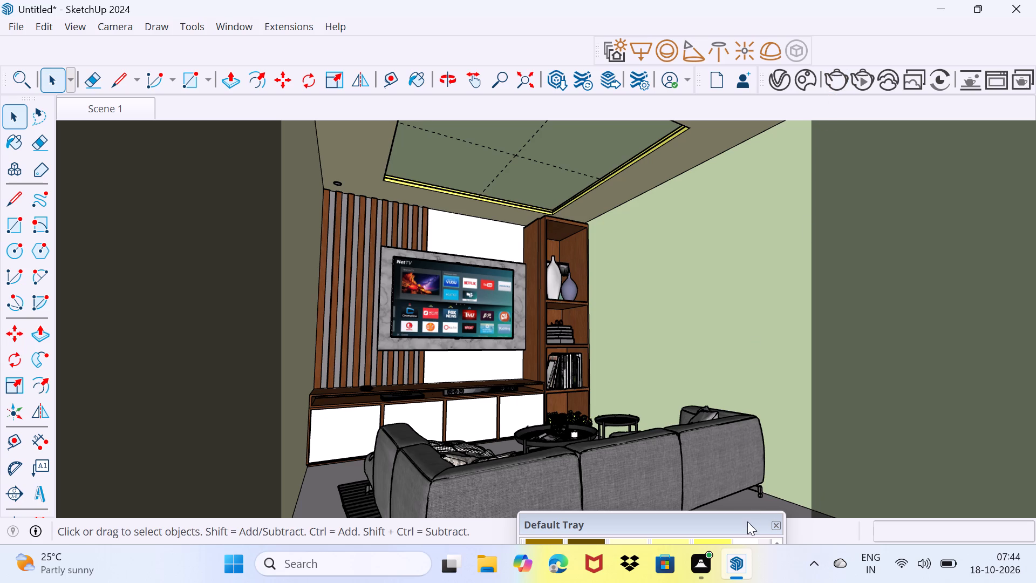
Start a new V-Ray render of the room from a slightly turned interior view, with the Default Tray moved aside.
{"action": "left_click_drag", "start_coordinate": [732, 528], "coordinate": [853, 532]}
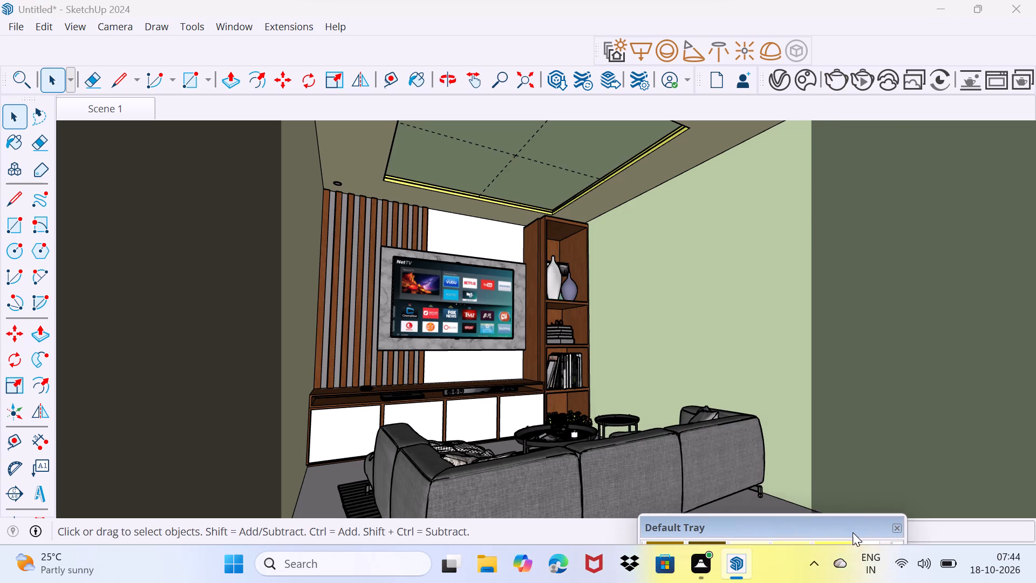
{"action": "left_click_drag", "start_coordinate": [853, 532], "coordinate": [854, 537]}
{"action": "middle_click_drag", "start_coordinate": [732, 385], "coordinate": [710, 401]}
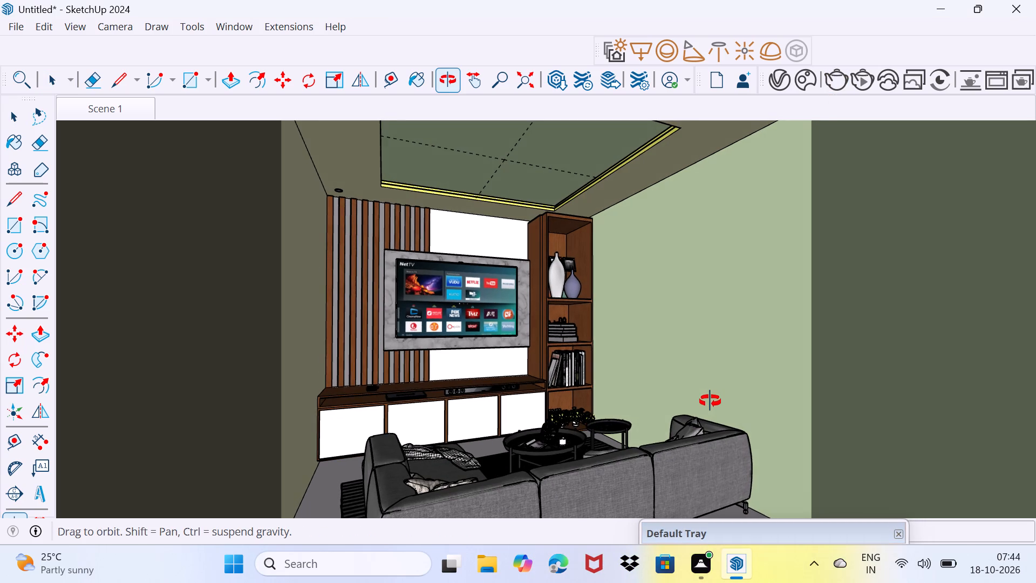
{"action": "middle_click_drag", "start_coordinate": [710, 401], "coordinate": [723, 394]}
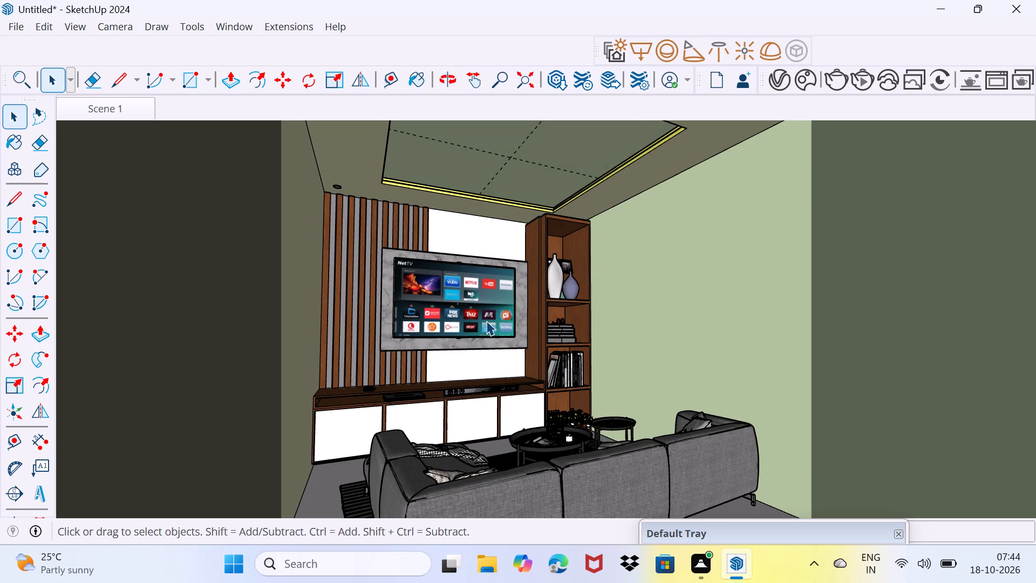
{"action": "left_click", "coordinate": [832, 74]}
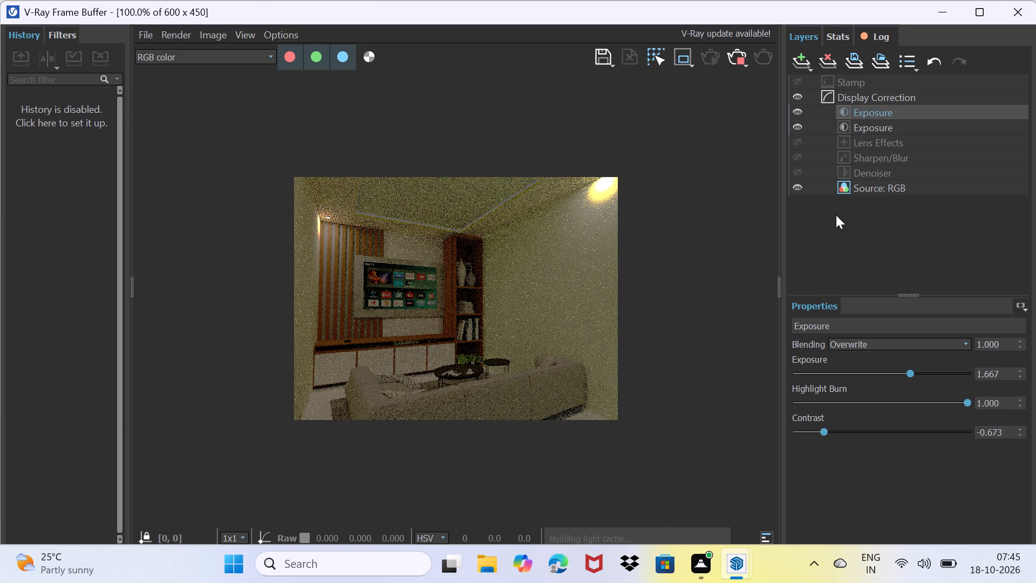
On the second Exposure layer under Display Correction, set exposure to about -3.994 and highlight burn to about 0.236.
{"action": "left_click", "coordinate": [864, 130]}
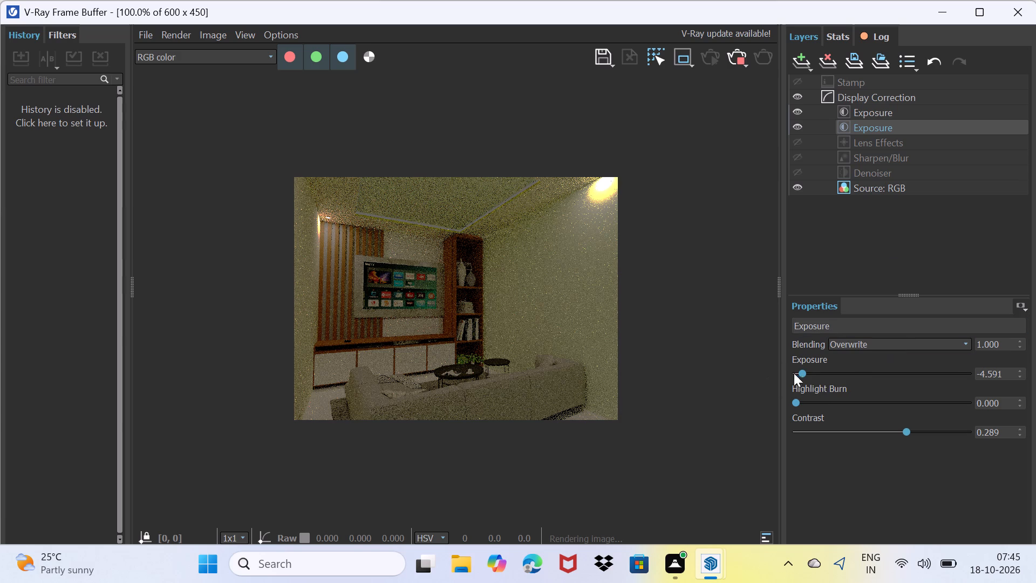
{"action": "left_click_drag", "start_coordinate": [807, 371], "coordinate": [863, 369]}
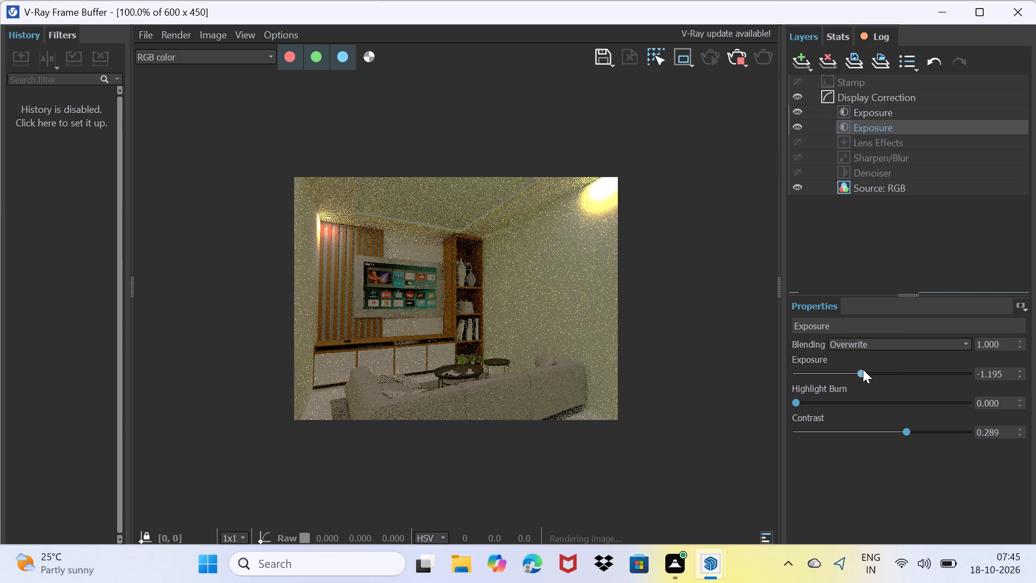
{"action": "left_click_drag", "start_coordinate": [863, 369], "coordinate": [799, 395]}
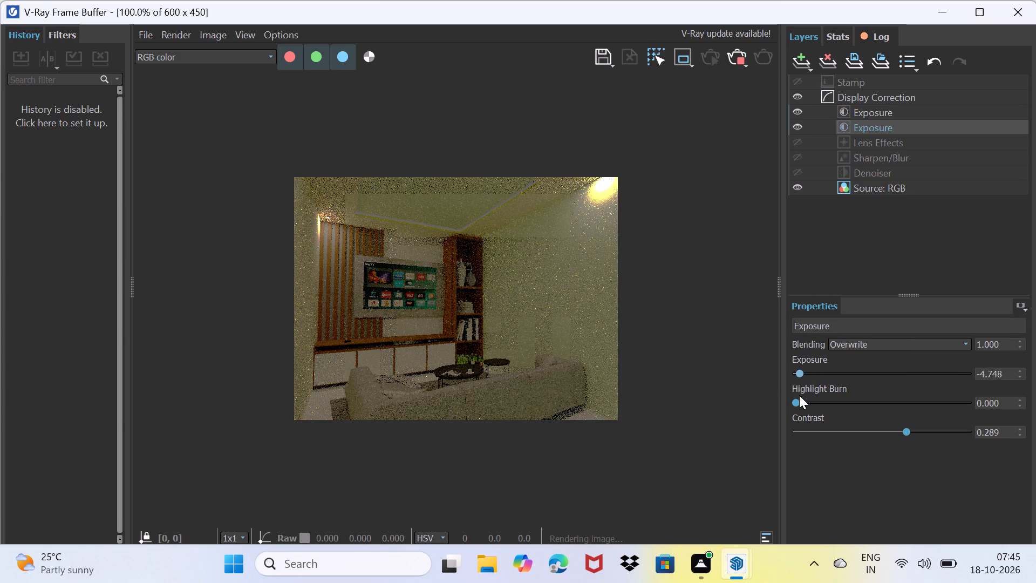
{"action": "left_click_drag", "start_coordinate": [799, 395], "coordinate": [802, 396]}
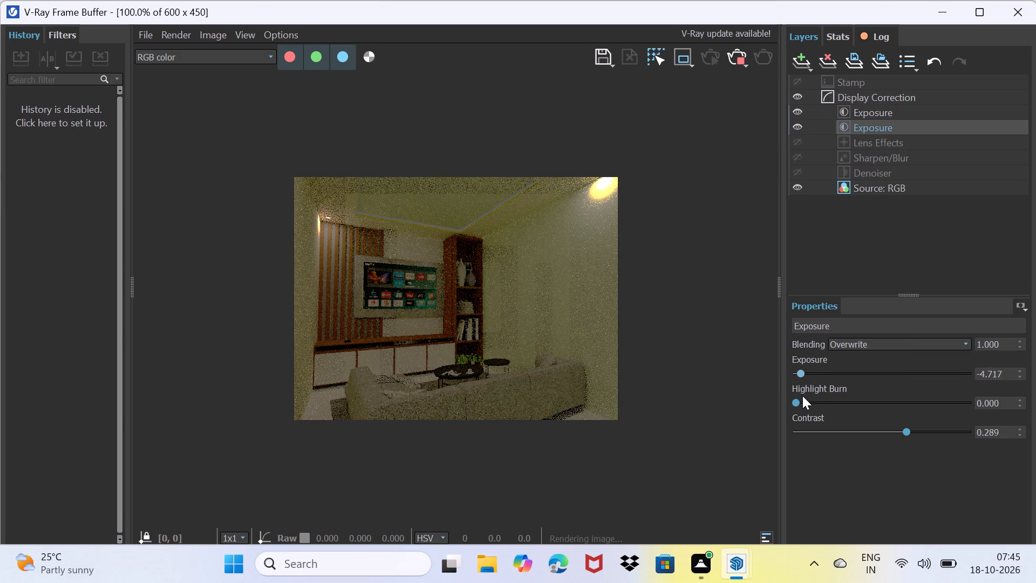
{"action": "left_click_drag", "start_coordinate": [802, 396], "coordinate": [813, 395]}
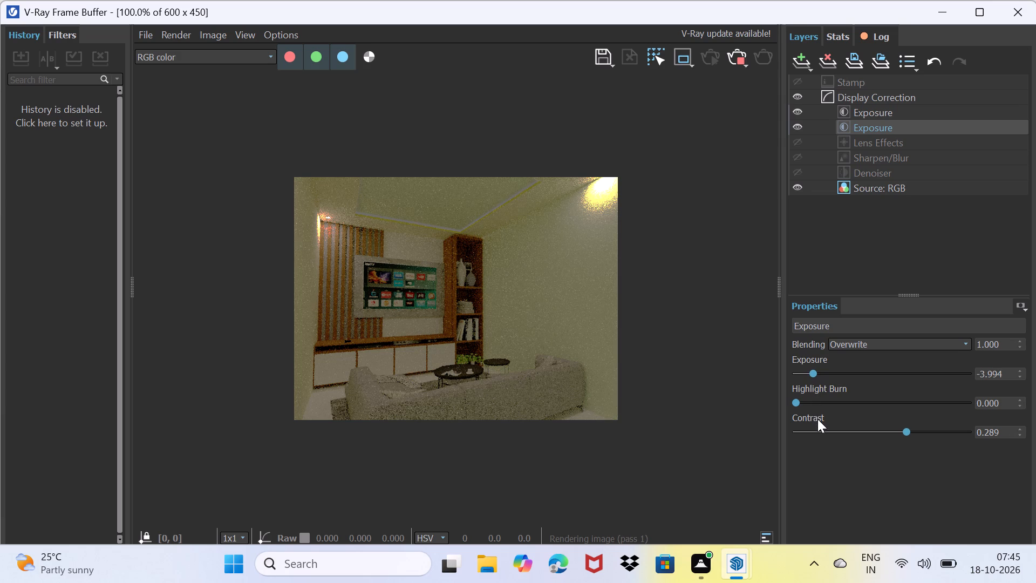
{"action": "left_click_drag", "start_coordinate": [799, 406], "coordinate": [817, 406]}
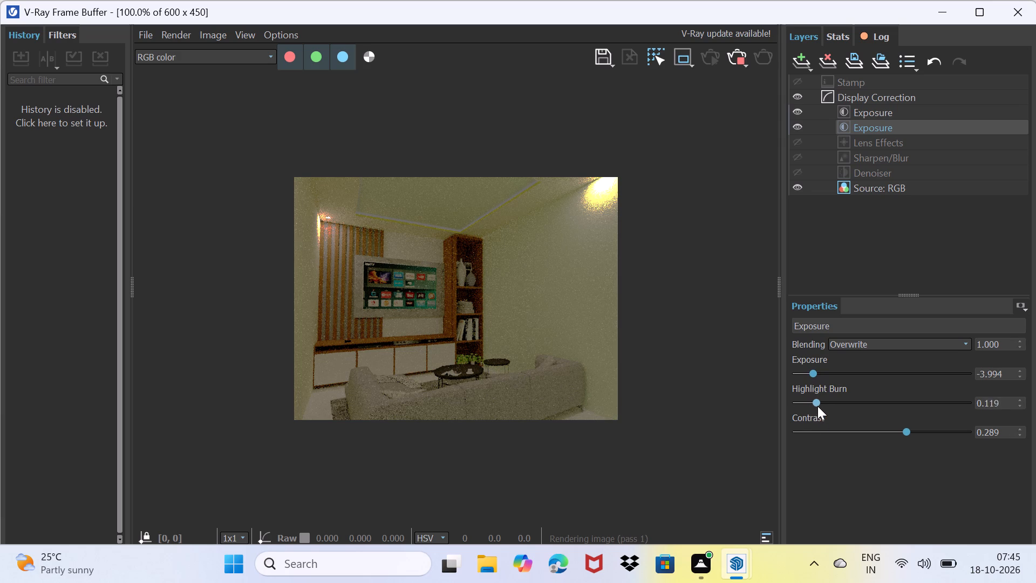
{"action": "left_click_drag", "start_coordinate": [817, 406], "coordinate": [836, 404]}
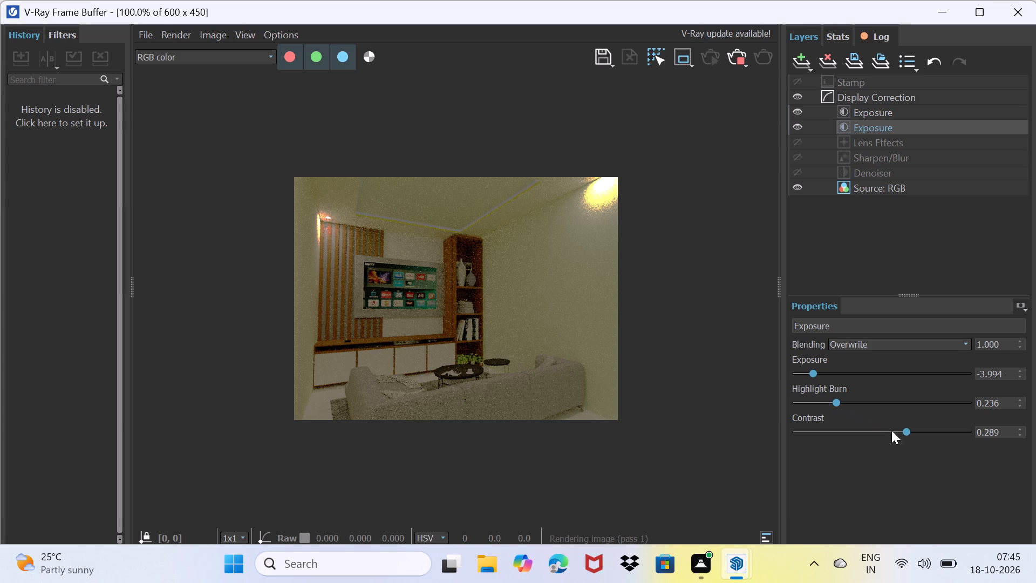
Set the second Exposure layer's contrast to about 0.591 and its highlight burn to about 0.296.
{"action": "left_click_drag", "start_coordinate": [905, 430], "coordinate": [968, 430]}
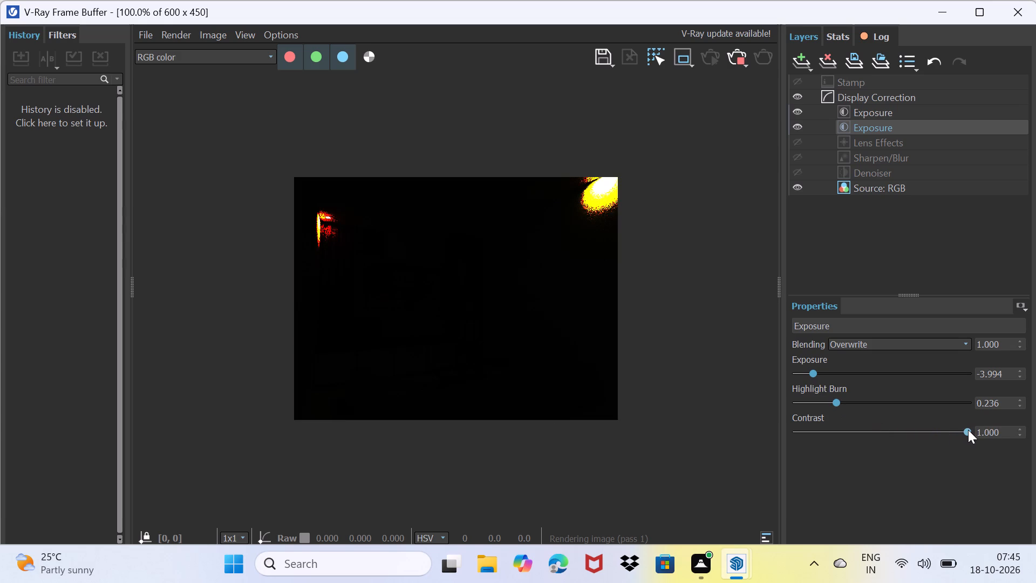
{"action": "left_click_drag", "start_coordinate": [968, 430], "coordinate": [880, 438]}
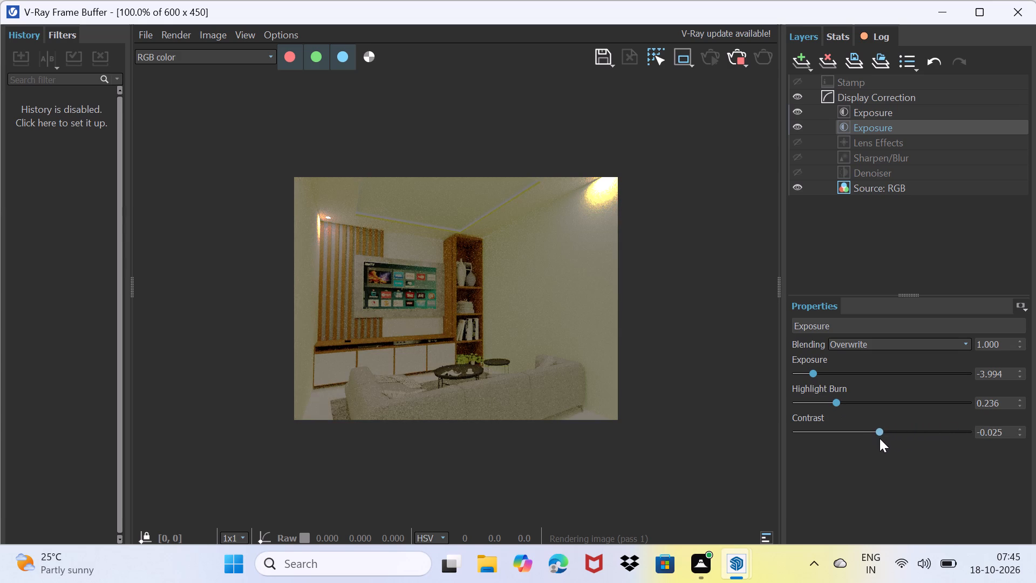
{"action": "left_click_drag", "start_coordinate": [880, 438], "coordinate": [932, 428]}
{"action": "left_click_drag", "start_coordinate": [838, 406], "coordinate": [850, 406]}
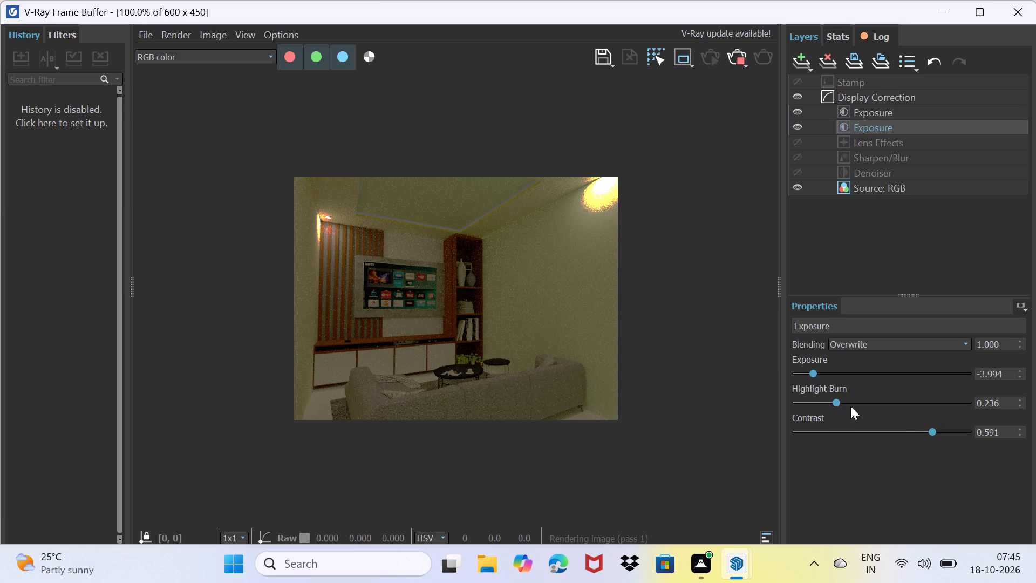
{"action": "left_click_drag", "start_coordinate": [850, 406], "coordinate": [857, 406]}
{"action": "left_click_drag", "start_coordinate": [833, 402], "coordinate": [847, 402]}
Lower the second Exposure layer's exposure to its minimum of -5.000, after trying brighter values.
{"action": "left_click_drag", "start_coordinate": [813, 370], "coordinate": [827, 370]}
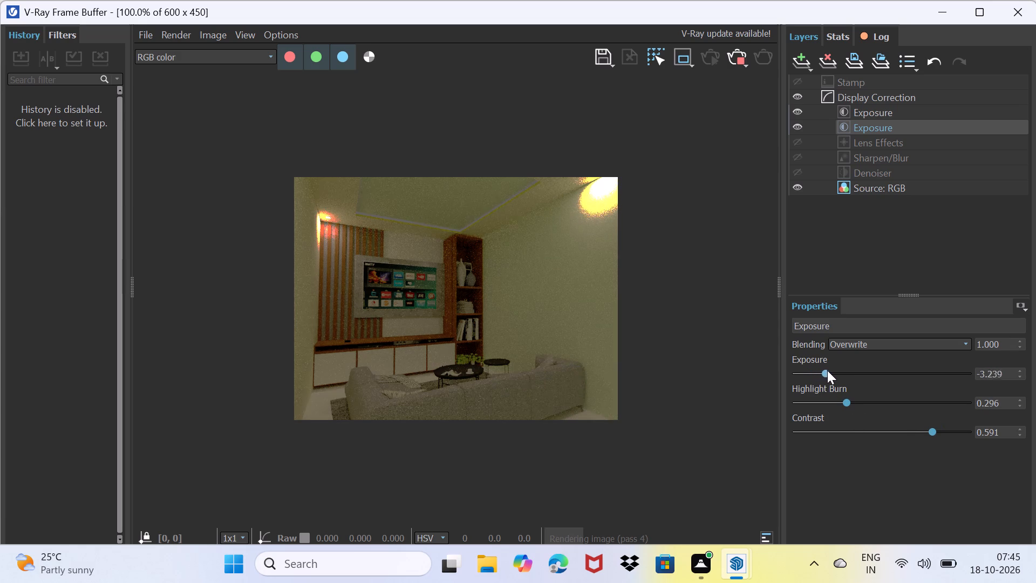
{"action": "left_click_drag", "start_coordinate": [827, 370], "coordinate": [911, 370]}
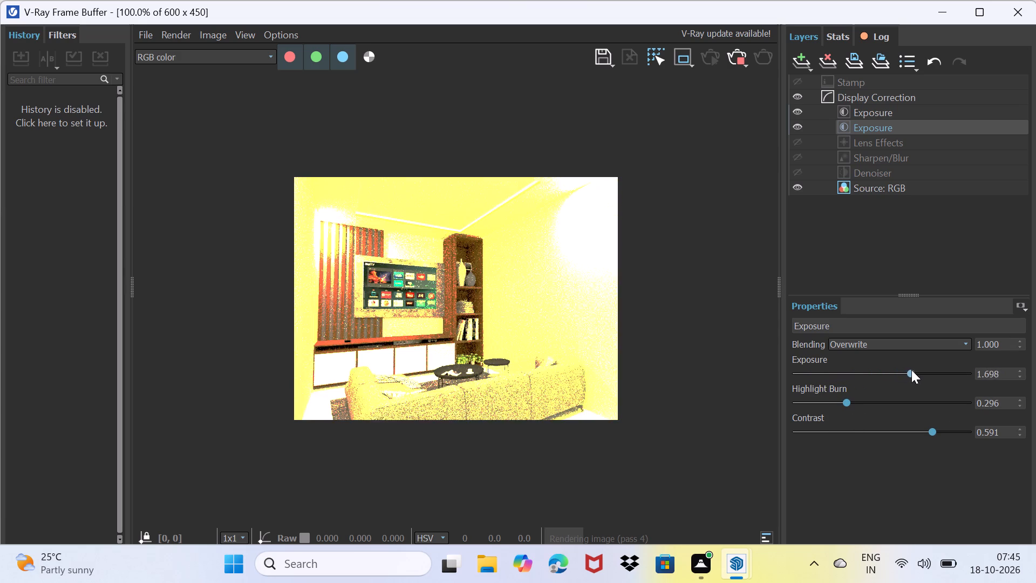
{"action": "left_click_drag", "start_coordinate": [911, 370], "coordinate": [878, 375]}
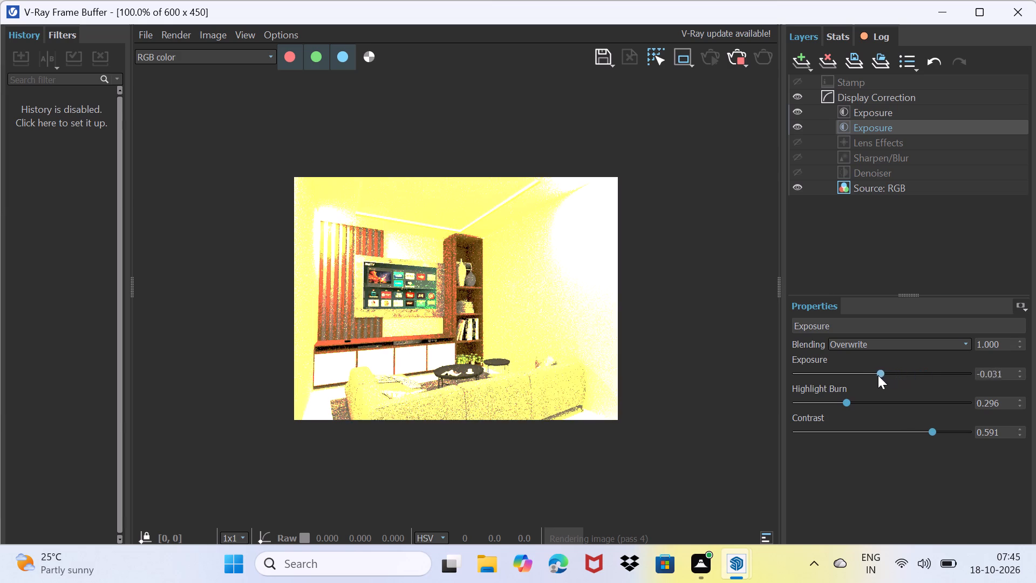
{"action": "left_click_drag", "start_coordinate": [878, 375], "coordinate": [825, 376]}
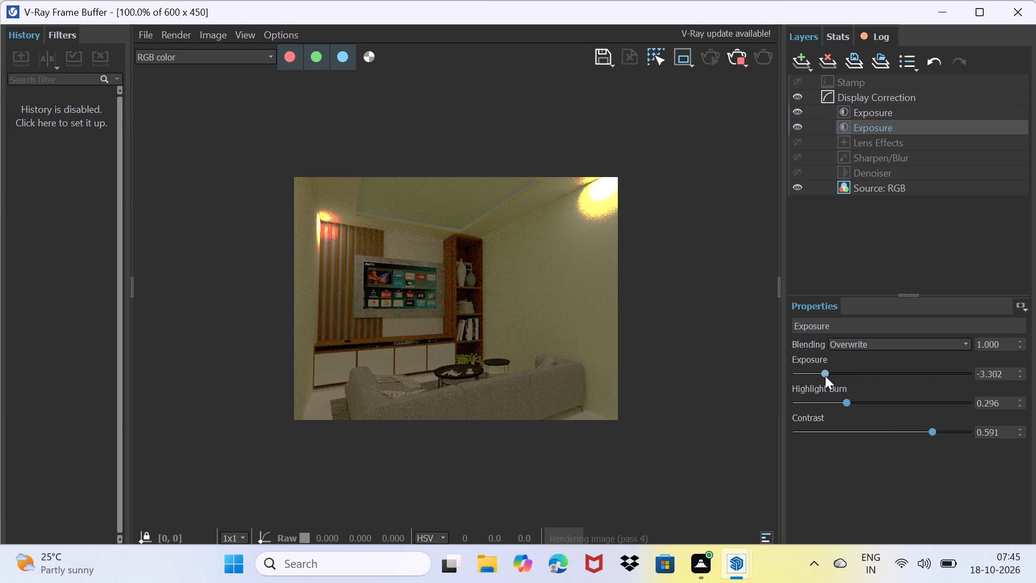
{"action": "left_click_drag", "start_coordinate": [825, 376], "coordinate": [792, 376]}
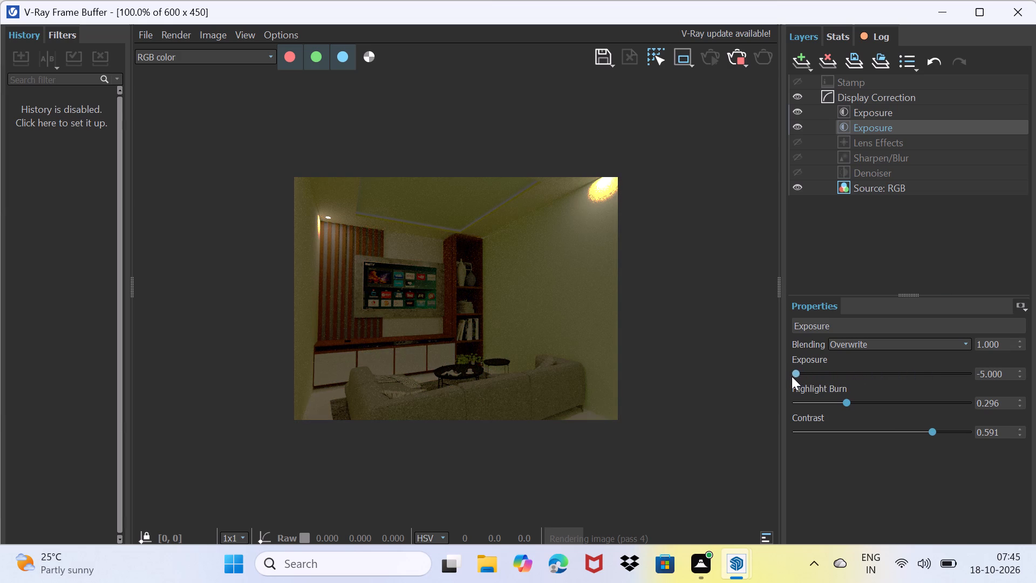
{"action": "left_click_drag", "start_coordinate": [792, 376], "coordinate": [774, 376]}
{"action": "left_click_drag", "start_coordinate": [774, 376], "coordinate": [773, 376]}
Set the second Exposure layer's highlight burn to 0.500 and its contrast to about 0.164.
{"action": "left_click_drag", "start_coordinate": [843, 402], "coordinate": [884, 402]}
{"action": "left_click_drag", "start_coordinate": [884, 402], "coordinate": [882, 407]}
{"action": "left_click_drag", "start_coordinate": [930, 433], "coordinate": [834, 445]}
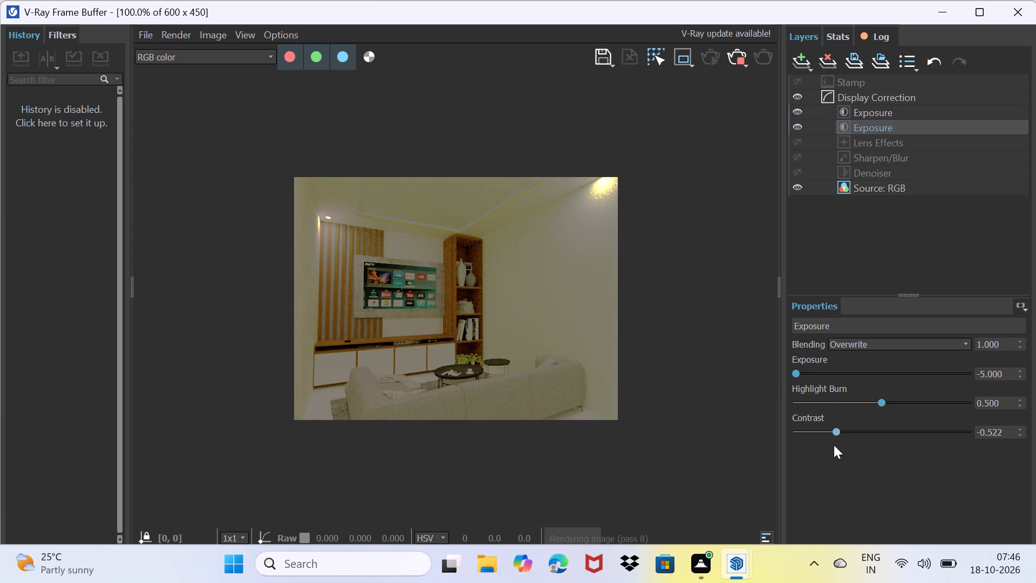
{"action": "left_click_drag", "start_coordinate": [834, 445], "coordinate": [897, 435]}
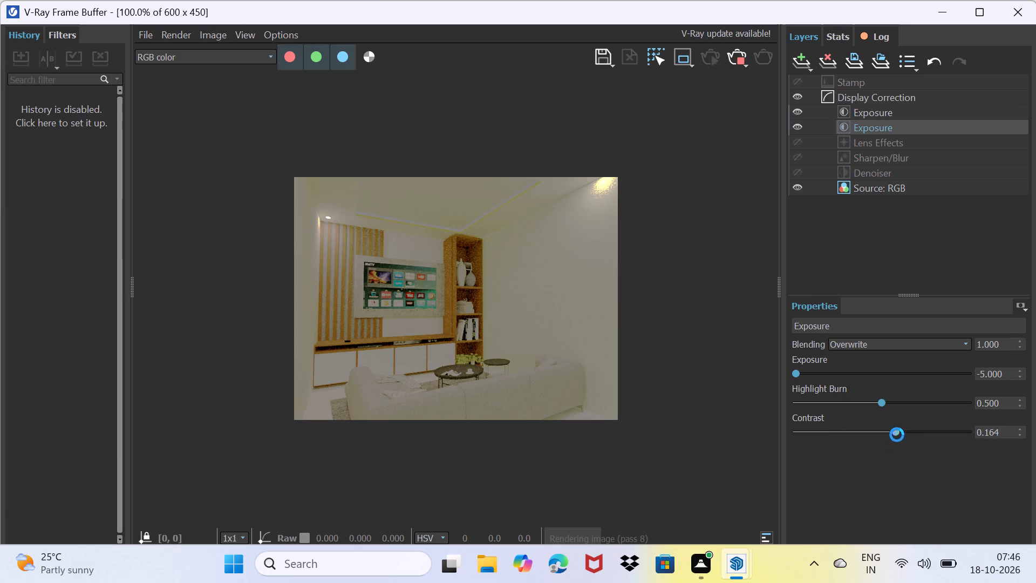
Set the second Exposure layer's contrast to about 0.308 and its exposure to about -3.742, and close the frame buffer.
{"action": "left_click_drag", "start_coordinate": [897, 435], "coordinate": [908, 433]}
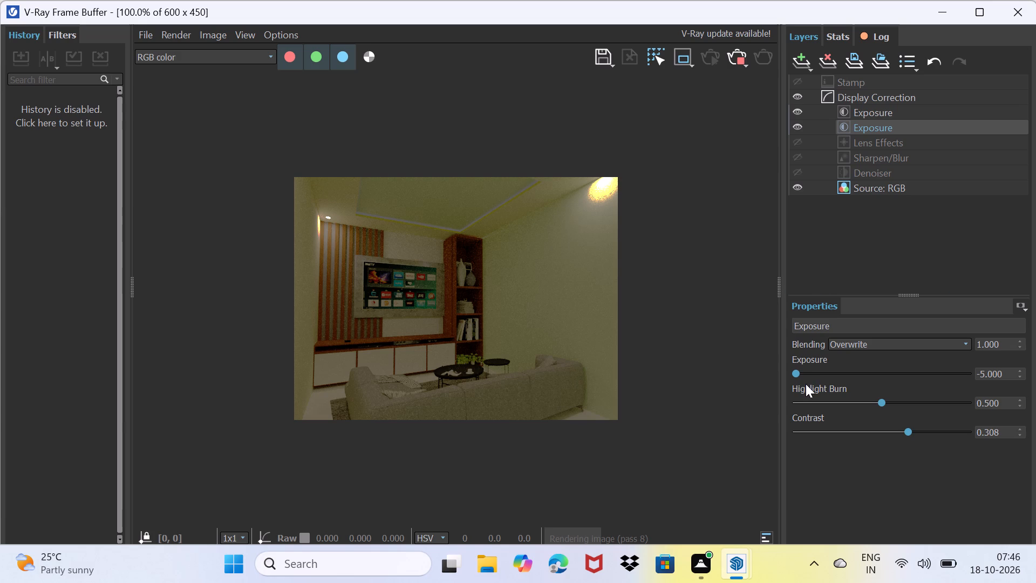
{"action": "left_click_drag", "start_coordinate": [796, 370], "coordinate": [815, 371]}
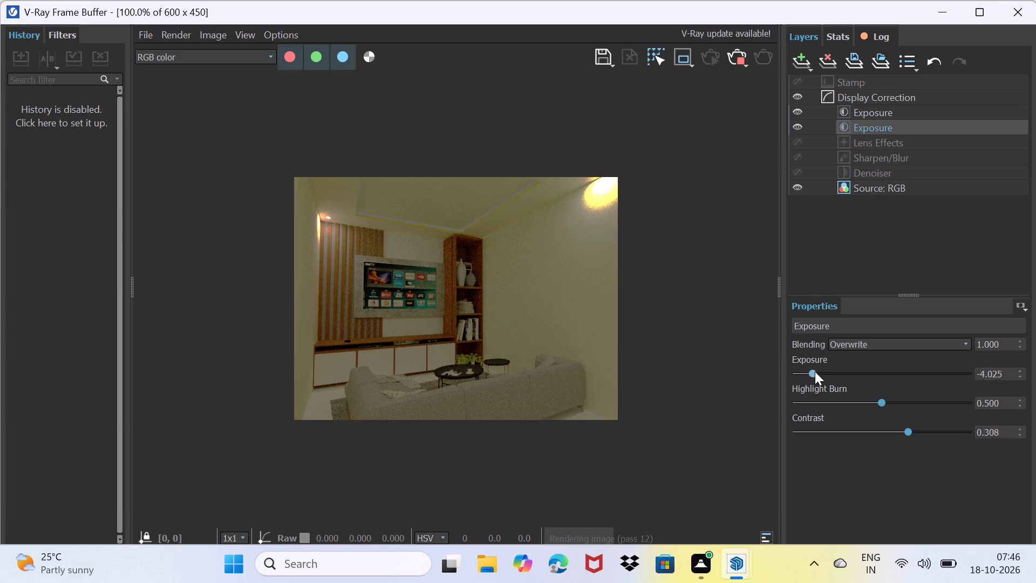
{"action": "left_click_drag", "start_coordinate": [815, 371], "coordinate": [817, 372]}
{"action": "scroll", "coordinate": [451, 379], "scroll_direction": "up", "scroll_amount": 1}
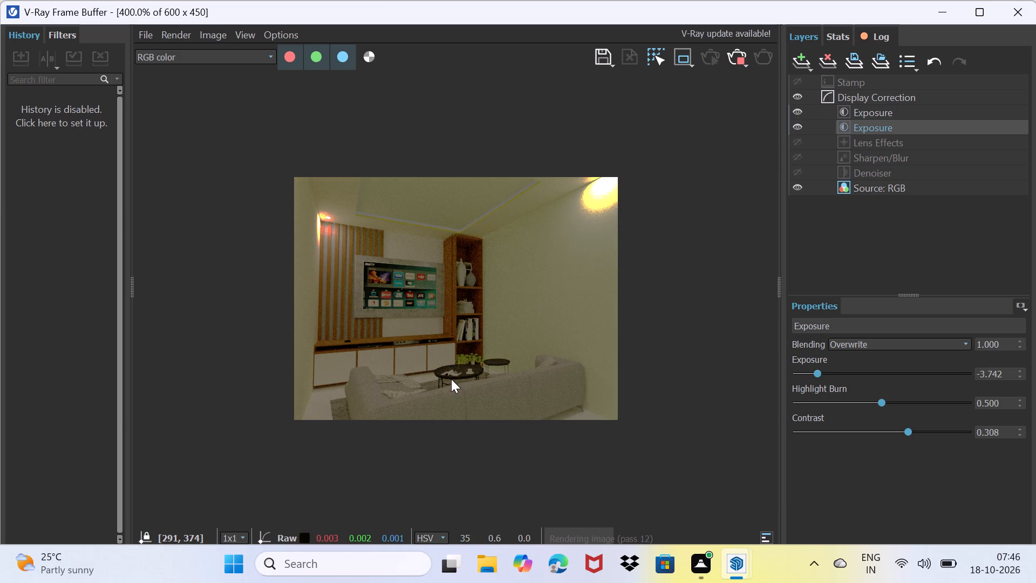
{"action": "scroll", "coordinate": [451, 379], "scroll_direction": "up", "scroll_amount": 2}
{"action": "scroll", "coordinate": [460, 377], "scroll_direction": "down", "scroll_amount": 5}
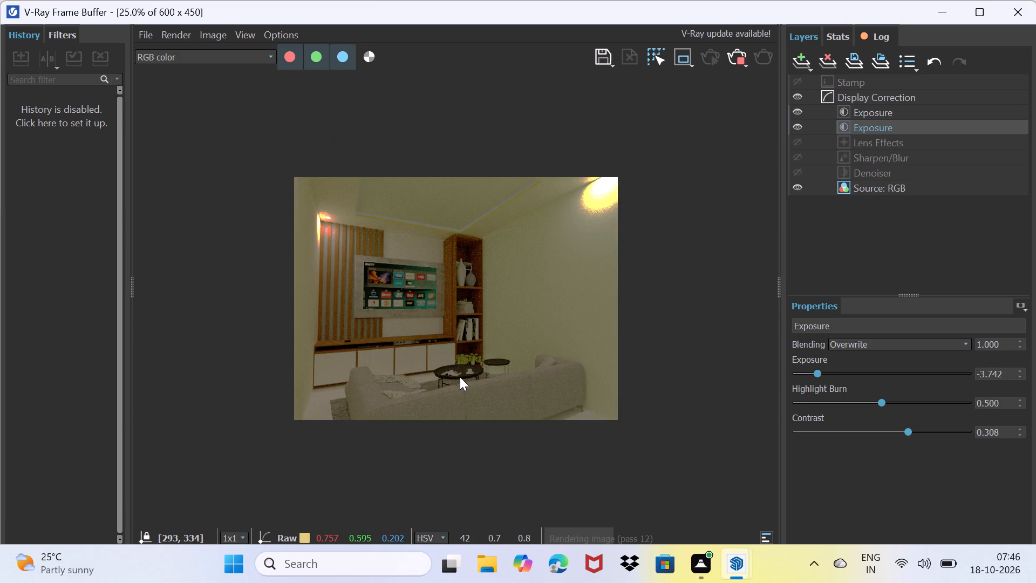
{"action": "scroll", "coordinate": [457, 372], "scroll_direction": "up", "scroll_amount": 2}
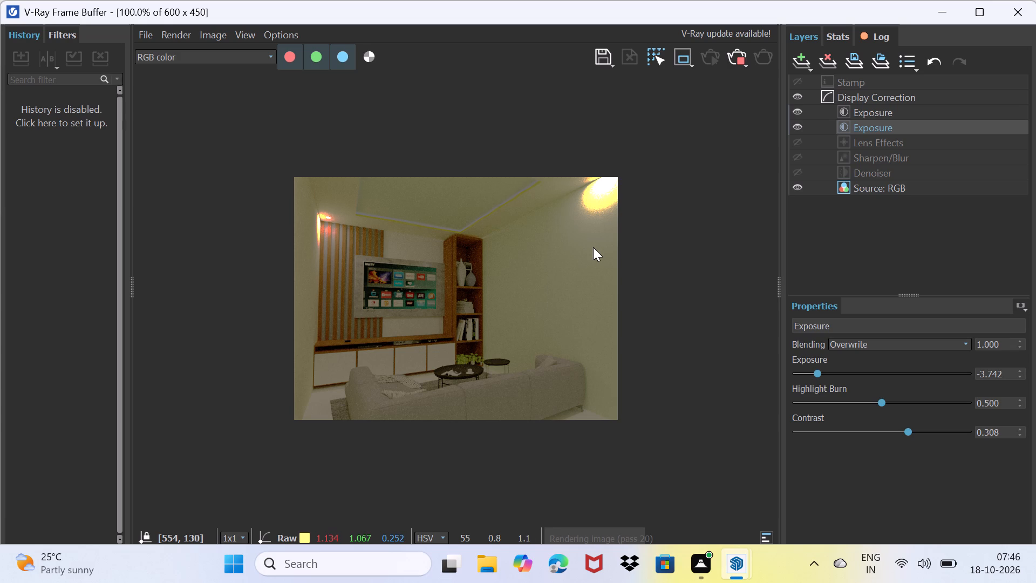
{"action": "left_click", "coordinate": [1021, 18]}
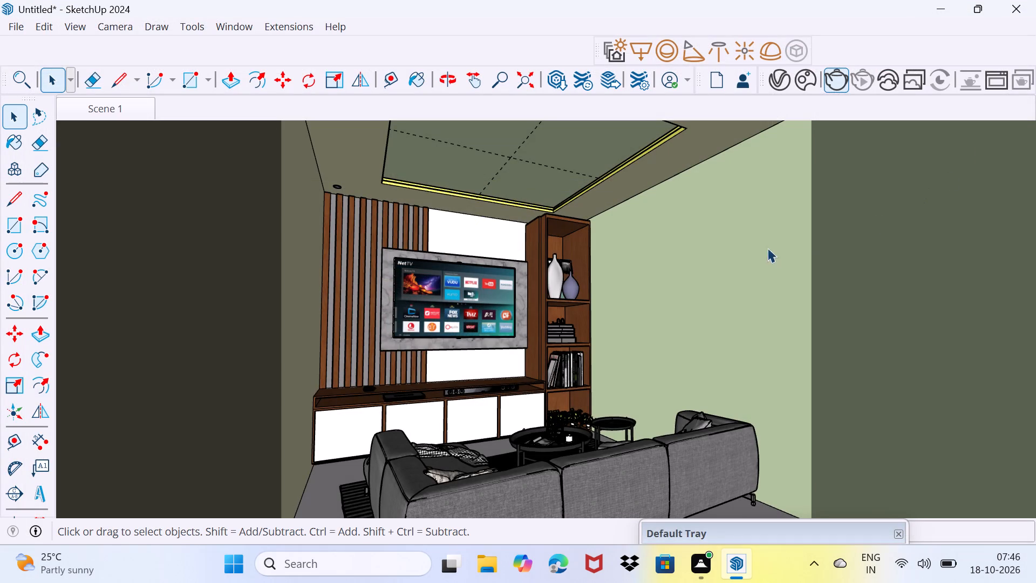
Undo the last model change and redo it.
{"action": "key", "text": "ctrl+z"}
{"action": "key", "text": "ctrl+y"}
Save the model as a SketchUp file named "TV unti" in the Documents folder.
{"action": "key", "text": "ctrl+s"}
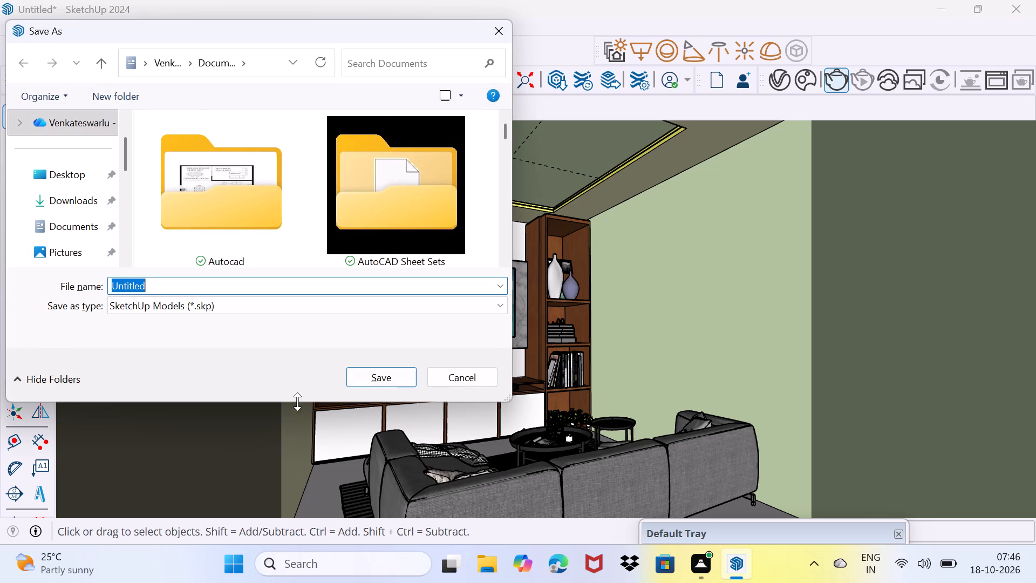
{"action": "left_click", "coordinate": [340, 284]}
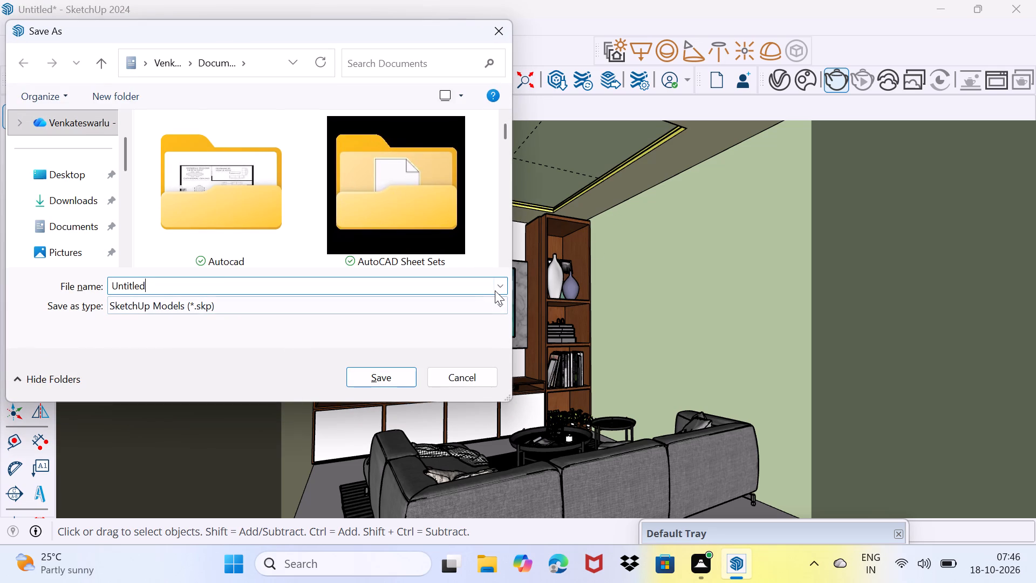
{"action": "left_click", "coordinate": [496, 290]}
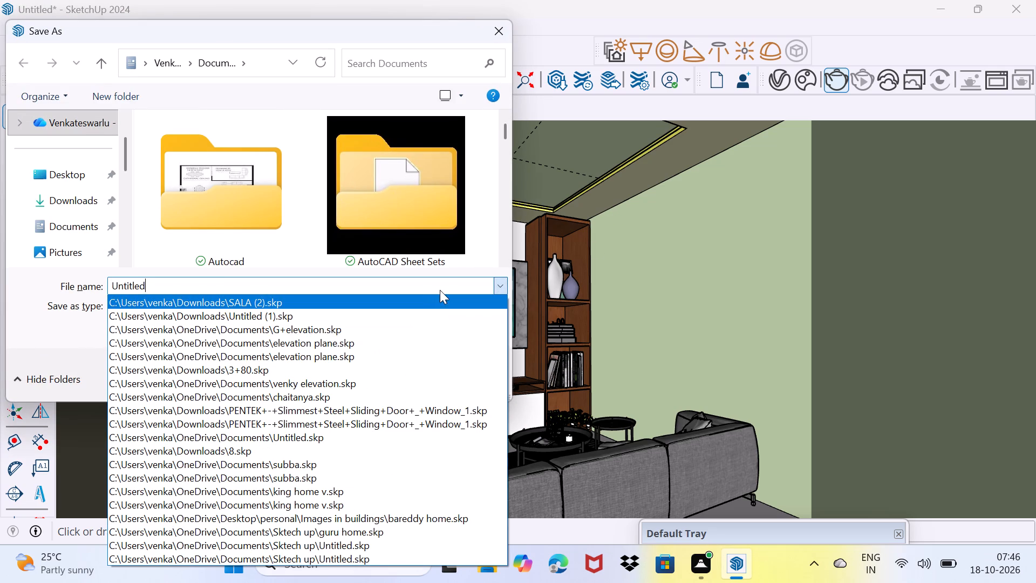
{"action": "key", "text": "BackSpace"}
{"action": "key", "text": "BackSpace"}
{"action": "key", "text": "BackSpace"}
{"action": "key", "text": "BackSpace"}
{"action": "key", "text": "BackSpace"}
{"action": "key", "text": "BackSpace"}
{"action": "key", "text": "BackSpace"}
{"action": "key", "text": "BackSpace"}
{"action": "key", "text": "BackSpace"}
{"action": "key", "text": "BackSpace"}
{"action": "key", "text": "BackSpace"}
{"action": "key", "text": "BackSpace"}
{"action": "key", "text": "BackSpace"}
{"action": "key", "text": "BackSpace"}
{"action": "key", "text": "BackSpace"}
{"action": "key", "text": "BackSpace"}
{"action": "key", "text": "BackSpace"}
{"action": "key", "text": "BackSpace"}
{"action": "key", "text": "BackSpace"}
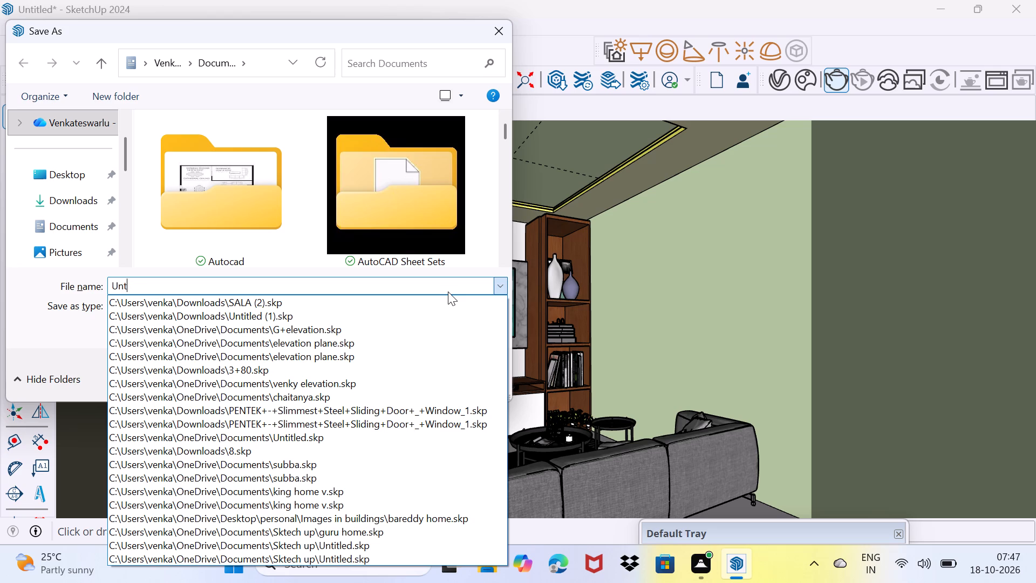
{"action": "type", "text": "TV"}
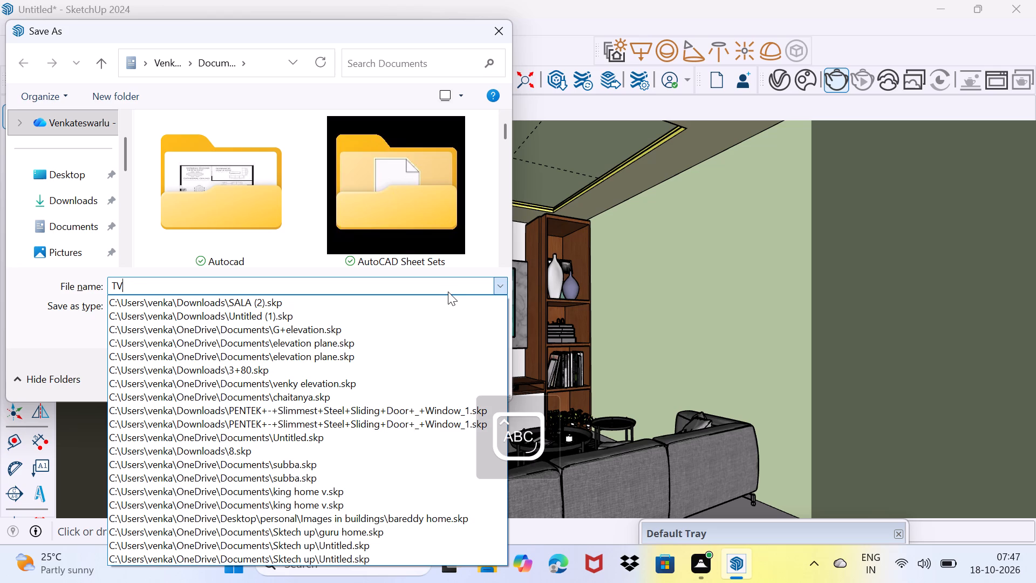
{"action": "key", "text": "space"}
{"action": "type", "text": "unti"}
{"action": "key", "text": "Return"}
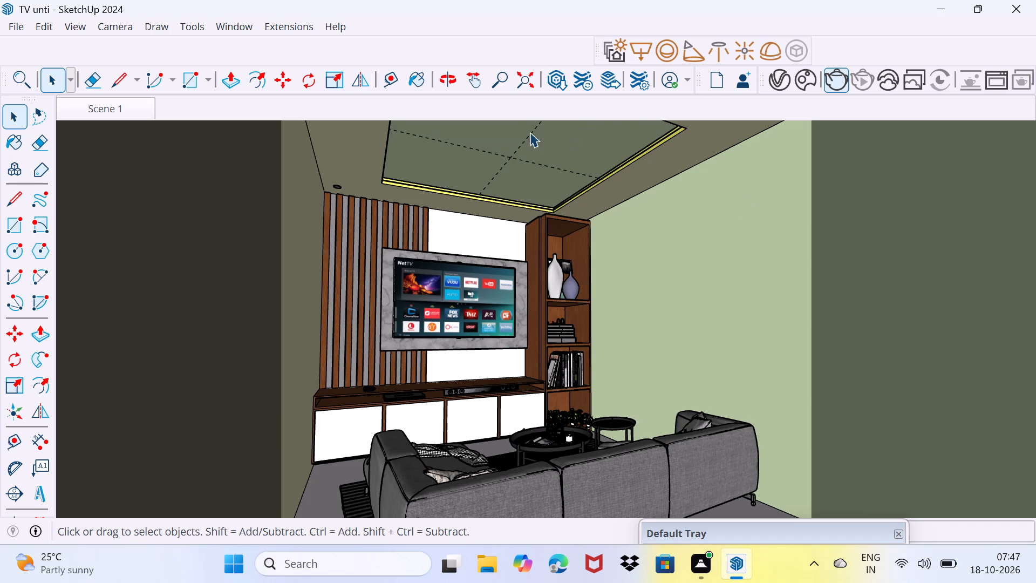
Draw a small upright rectangle from four lines in the open space beside the exterior of the room box.
{"action": "left_click", "coordinate": [522, 81]}
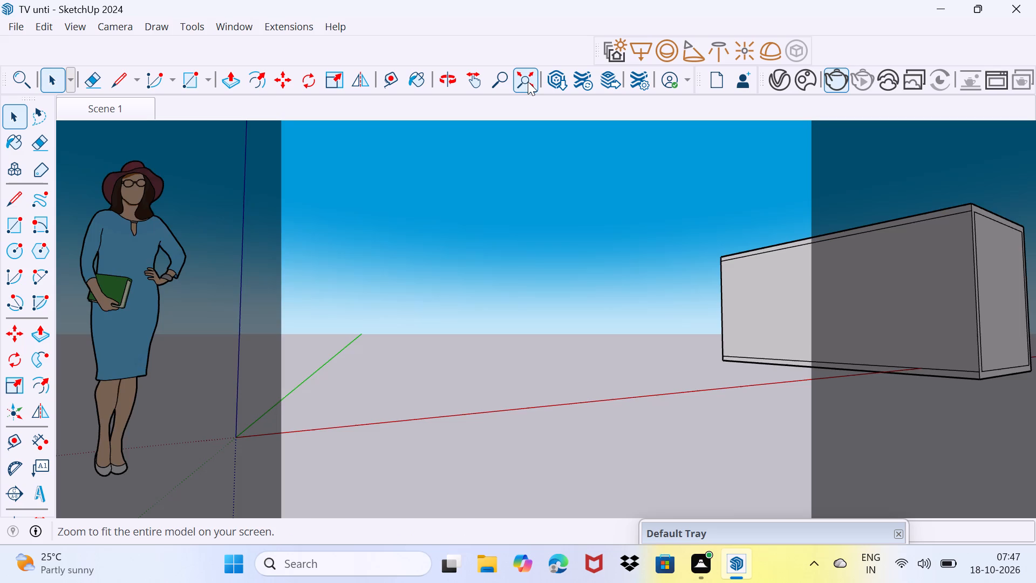
{"action": "middle_click_drag", "start_coordinate": [597, 403], "coordinate": [509, 436]}
{"action": "scroll", "coordinate": [510, 436], "scroll_direction": "down", "scroll_amount": 3}
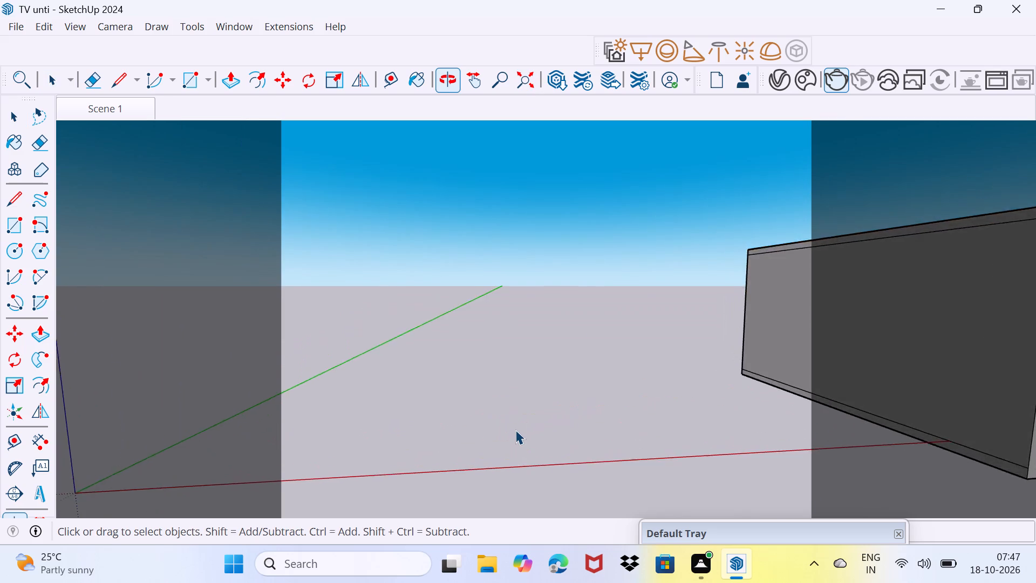
{"action": "scroll", "coordinate": [515, 430], "scroll_direction": "down", "scroll_amount": 4}
{"action": "scroll", "coordinate": [717, 415], "scroll_direction": "up", "scroll_amount": 1}
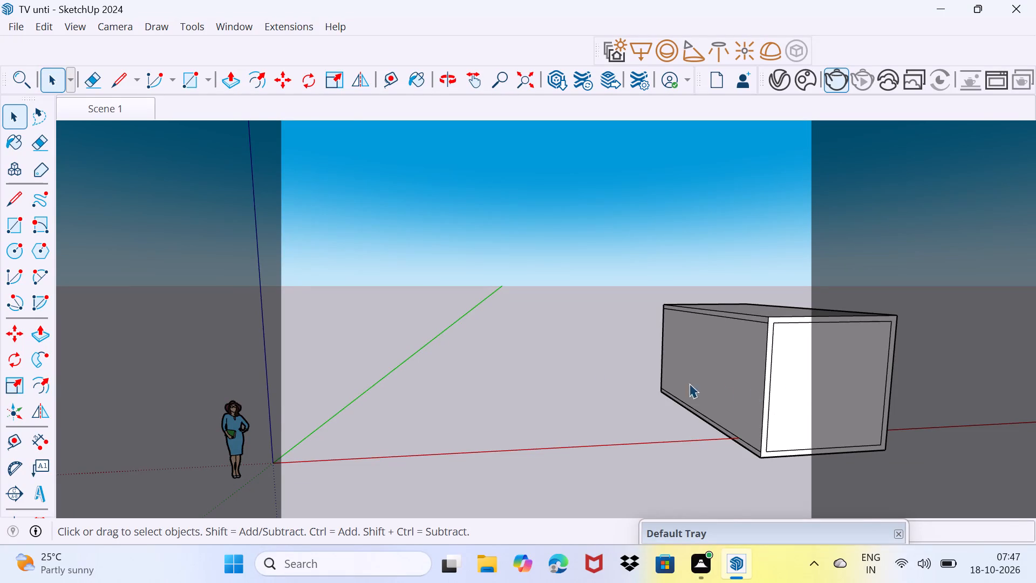
{"action": "scroll", "coordinate": [535, 369], "scroll_direction": "down", "scroll_amount": 4}
{"action": "middle_click_drag", "start_coordinate": [719, 472], "coordinate": [507, 429], "text": "shift"}
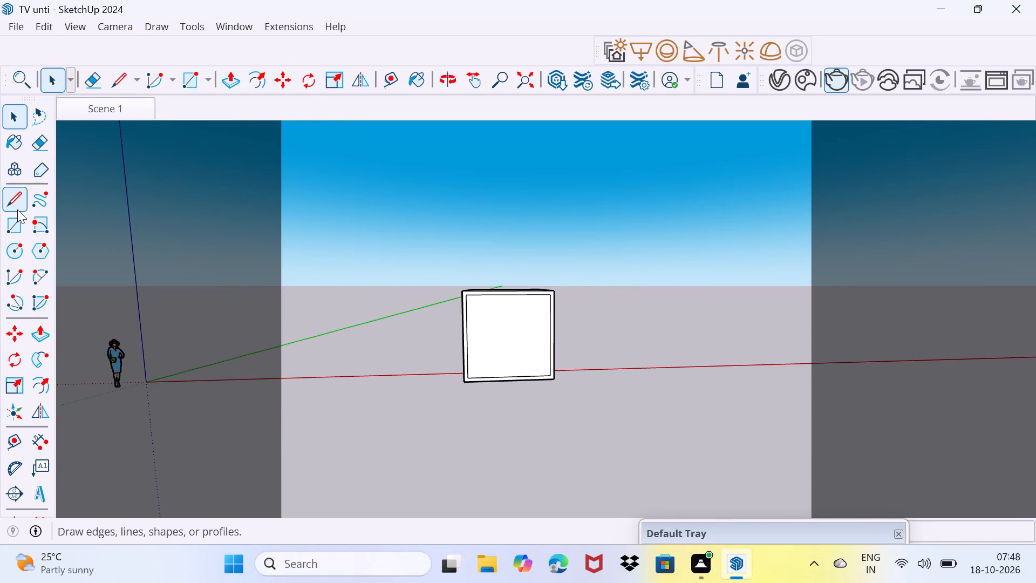
{"action": "left_click", "coordinate": [17, 205]}
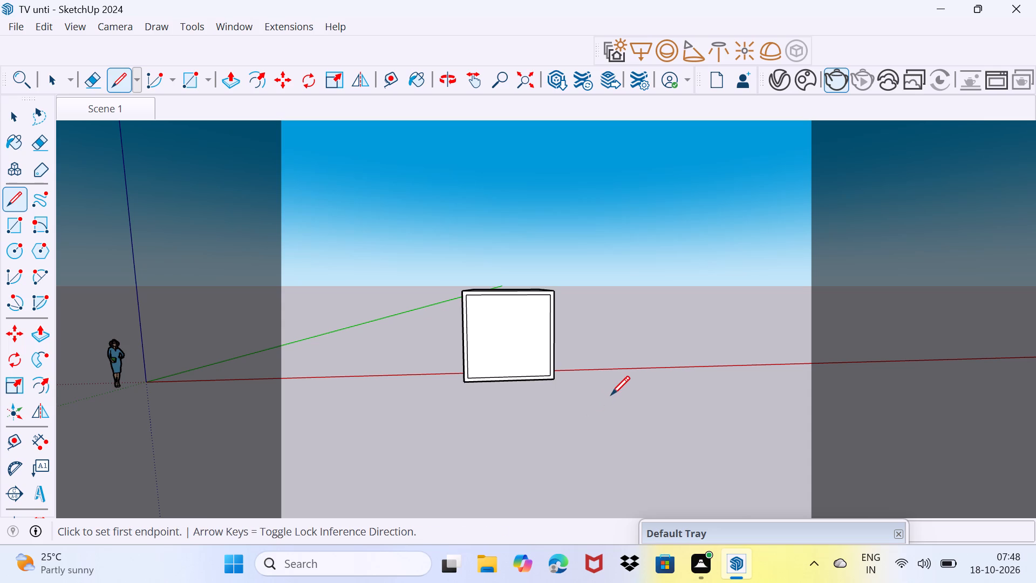
{"action": "left_click", "coordinate": [611, 395]}
{"action": "left_click", "coordinate": [610, 365]}
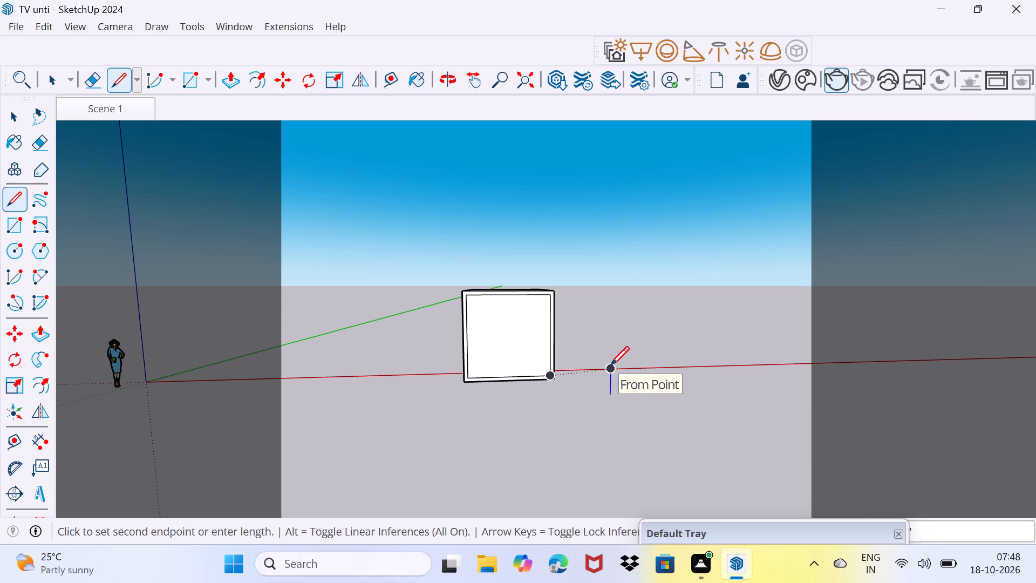
{"action": "left_click", "coordinate": [640, 375]}
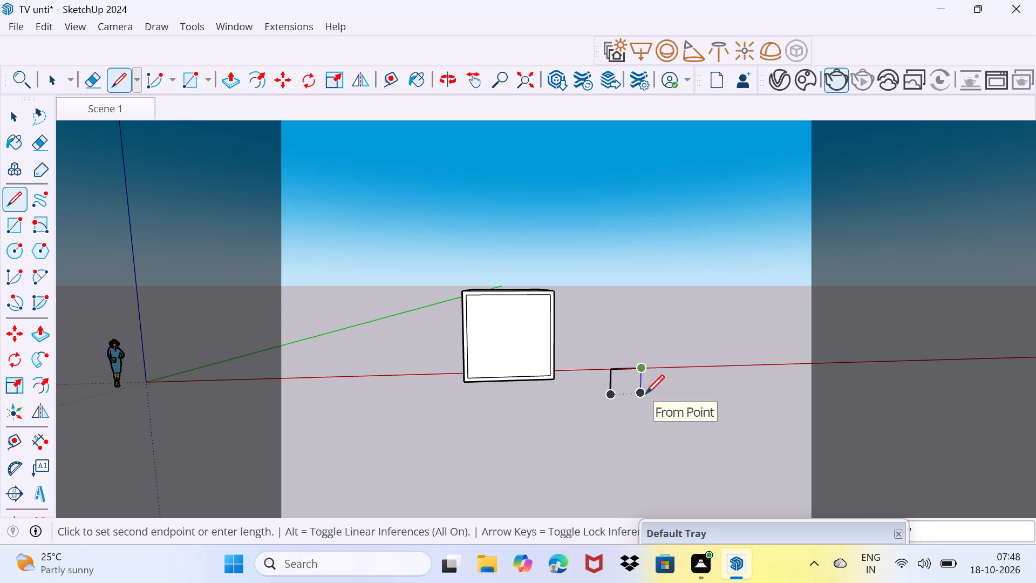
{"action": "left_click", "coordinate": [645, 394]}
{"action": "left_click", "coordinate": [616, 398]}
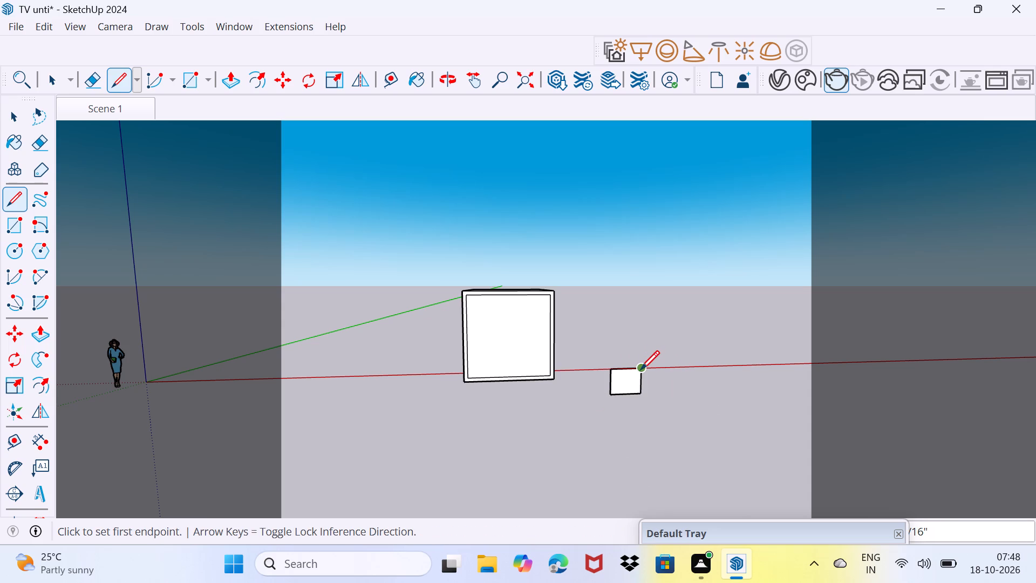
Draw both corner-to-corner diagonals across the small upright rectangle.
{"action": "left_click", "coordinate": [640, 369]}
{"action": "left_click", "coordinate": [613, 393]}
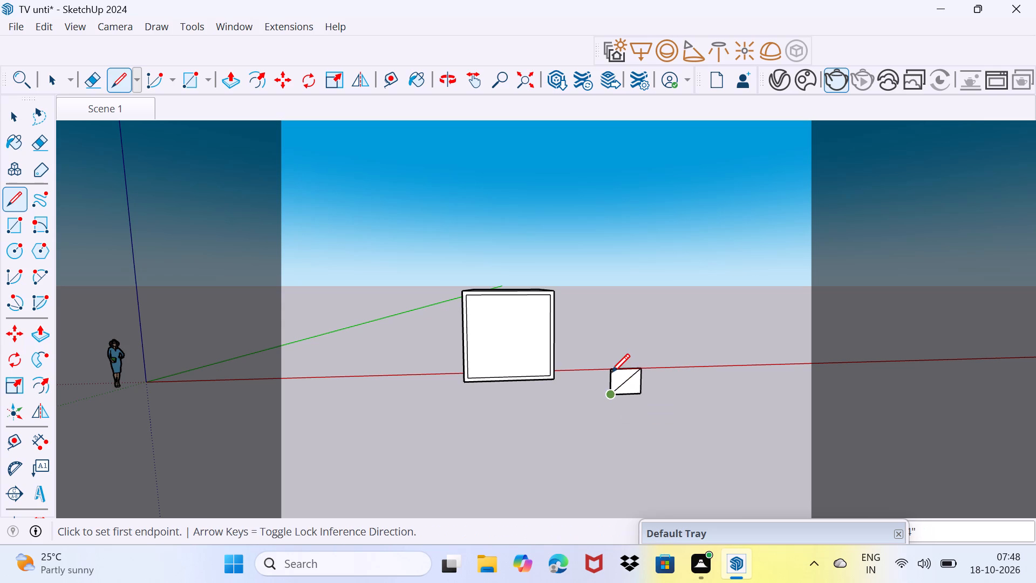
{"action": "left_click", "coordinate": [611, 371]}
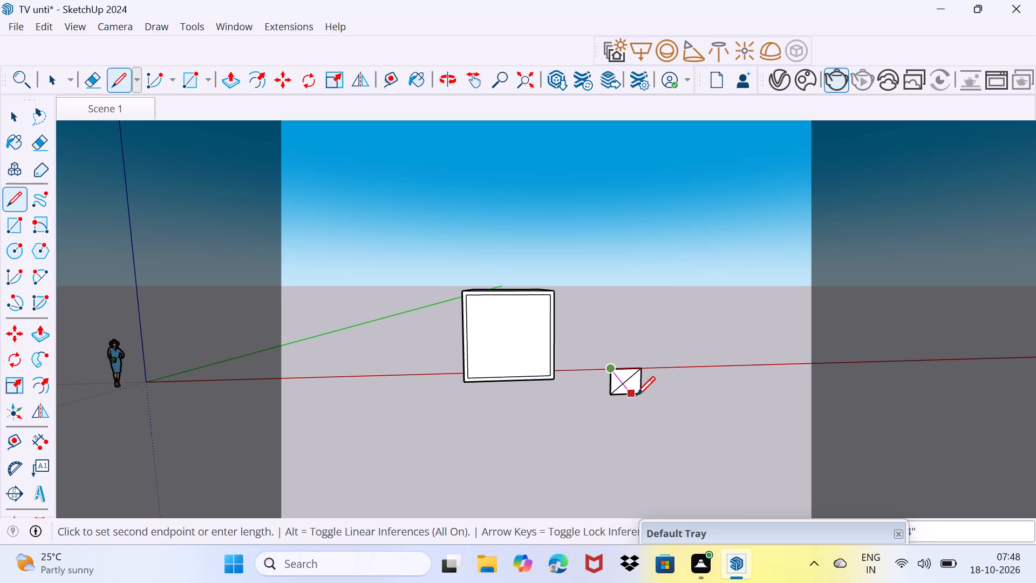
{"action": "left_click", "coordinate": [638, 395]}
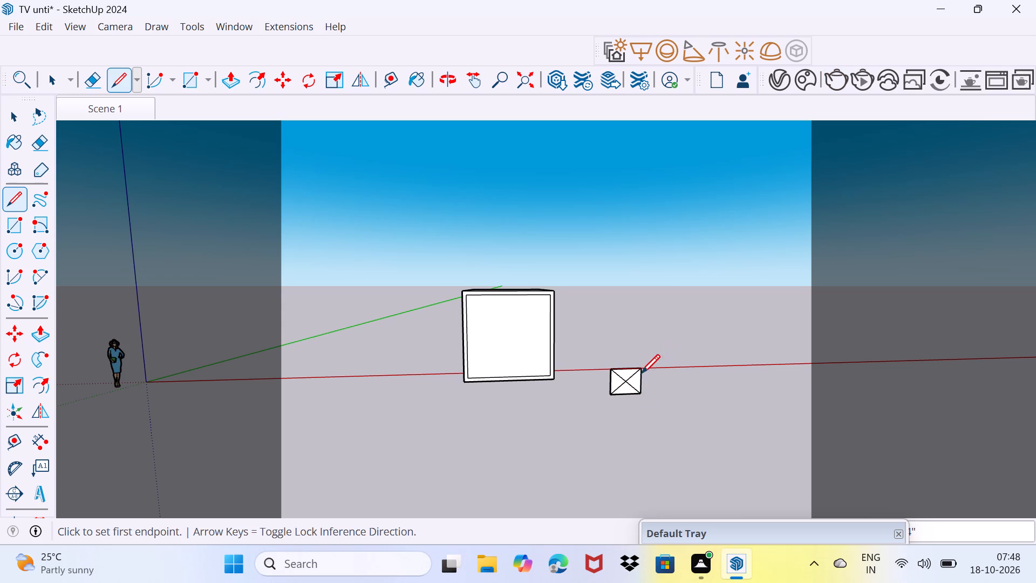
Draw a slanted line up from the rectangle's upper corner nearest its free side, and a second line from its end back toward the room box.
{"action": "left_click", "coordinate": [639, 367]}
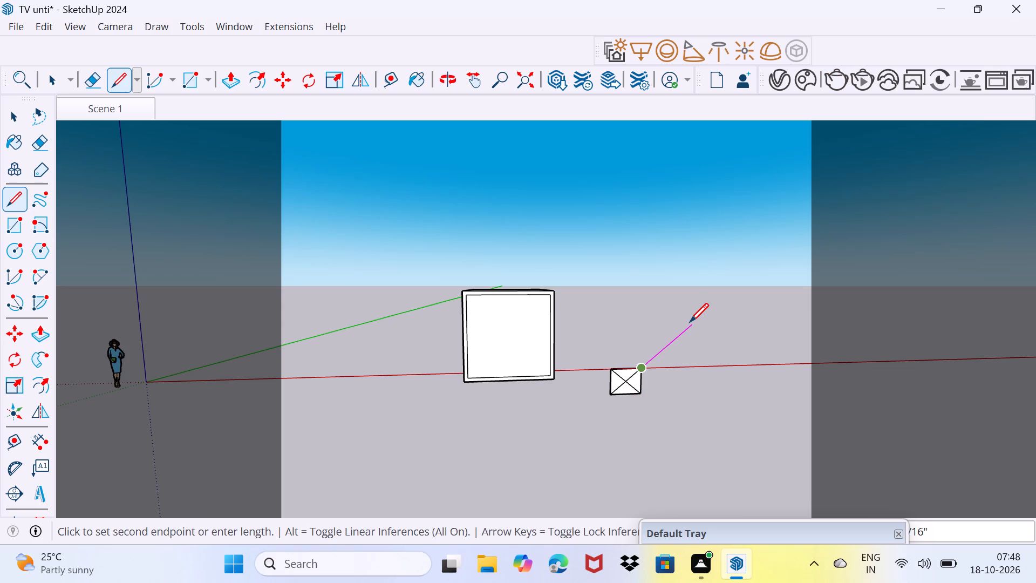
{"action": "left_click", "coordinate": [690, 322]}
{"action": "middle_click_drag", "start_coordinate": [680, 342], "coordinate": [556, 317]}
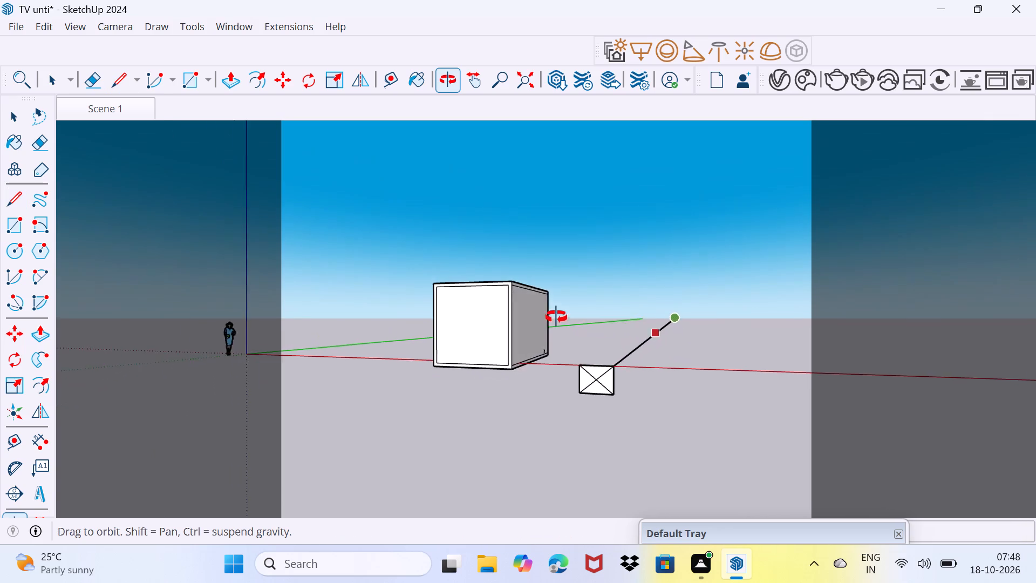
{"action": "middle_click_drag", "start_coordinate": [556, 317], "coordinate": [502, 313]}
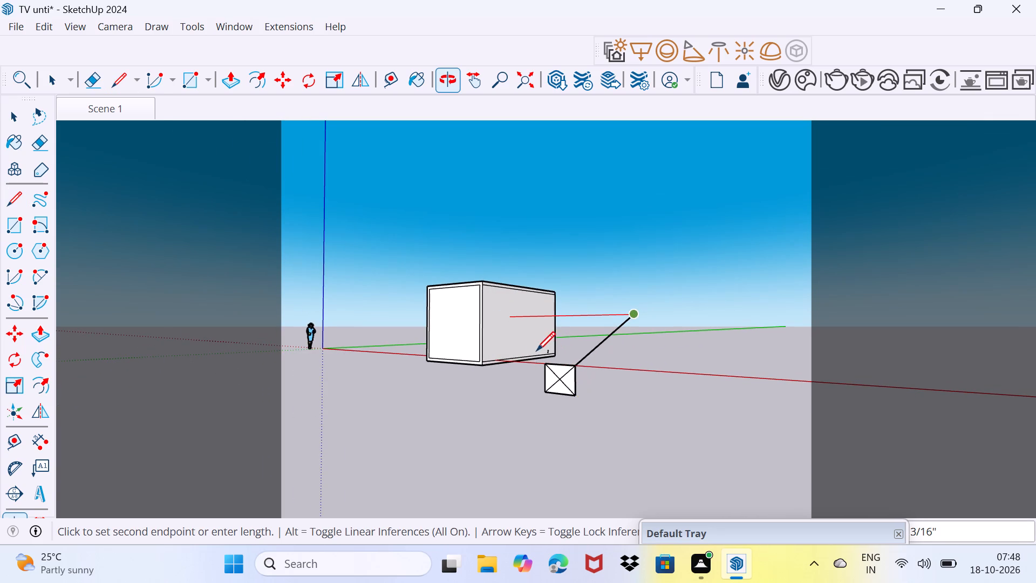
{"action": "key", "text": "Escape"}
{"action": "middle_click_drag", "start_coordinate": [626, 356], "coordinate": [624, 366]}
{"action": "scroll", "coordinate": [625, 363], "scroll_direction": "down", "scroll_amount": 1}
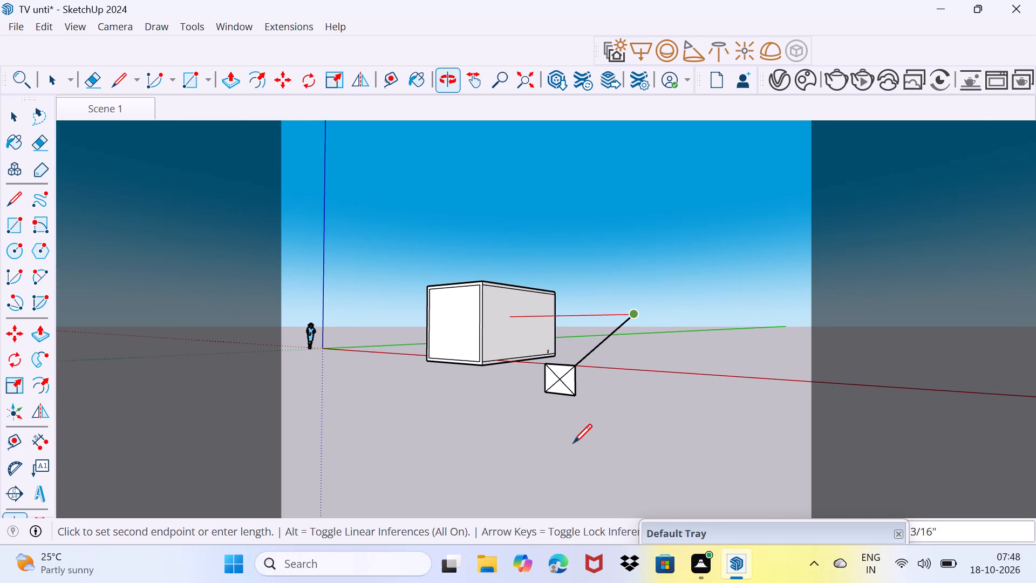
{"action": "middle_click_drag", "start_coordinate": [569, 435], "coordinate": [626, 452]}
{"action": "left_click", "coordinate": [582, 419]}
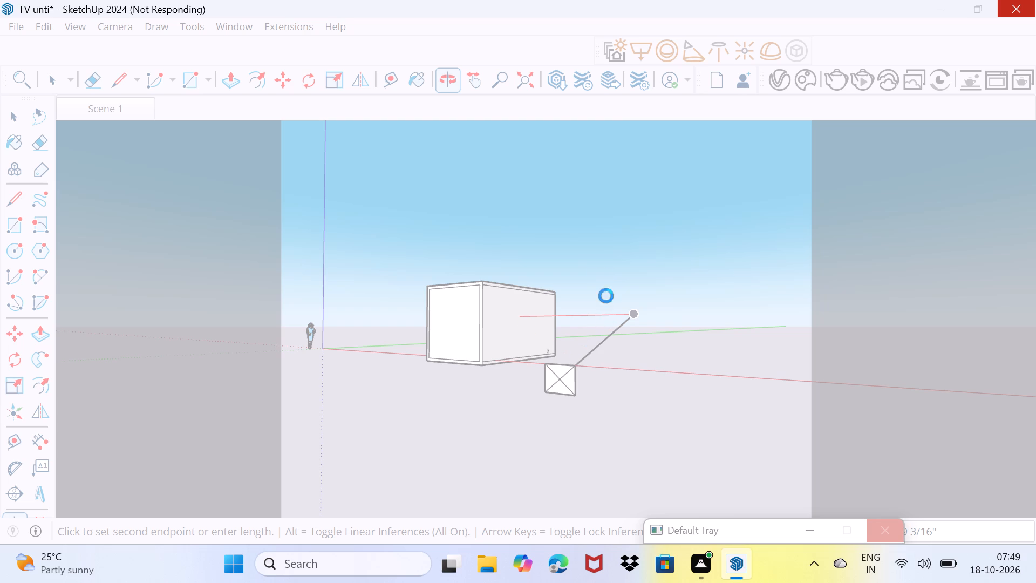
Undo the line drawn from the slanted line's upper end back toward the room box.
{"action": "scroll", "coordinate": [514, 457], "scroll_direction": "up", "scroll_amount": 3}
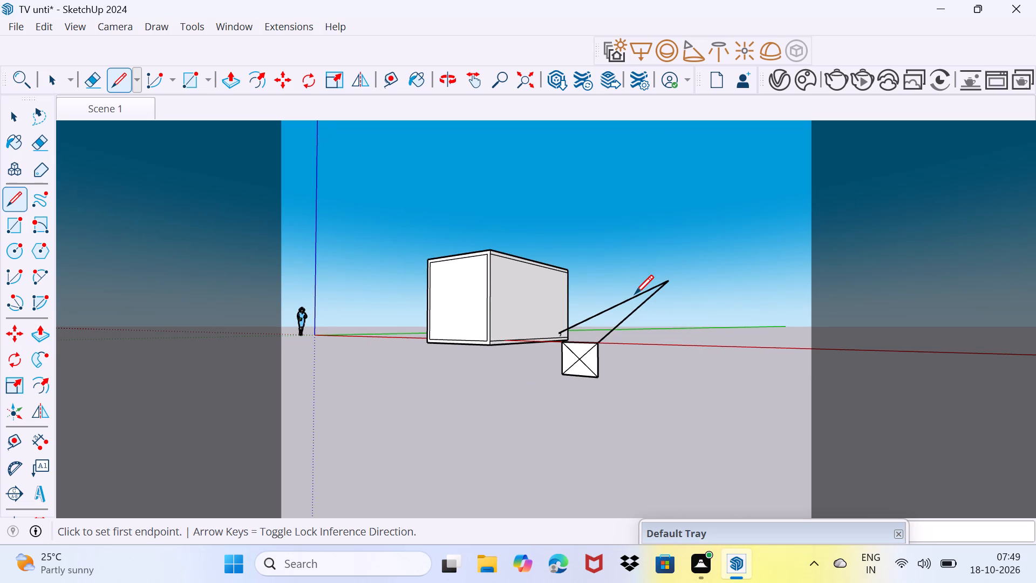
{"action": "key", "text": "ctrl+z"}
{"action": "key", "text": "ctrl+z"}
{"action": "middle_click_drag", "start_coordinate": [629, 392], "coordinate": [574, 427]}
{"action": "middle_click_drag", "start_coordinate": [570, 354], "coordinate": [594, 354]}
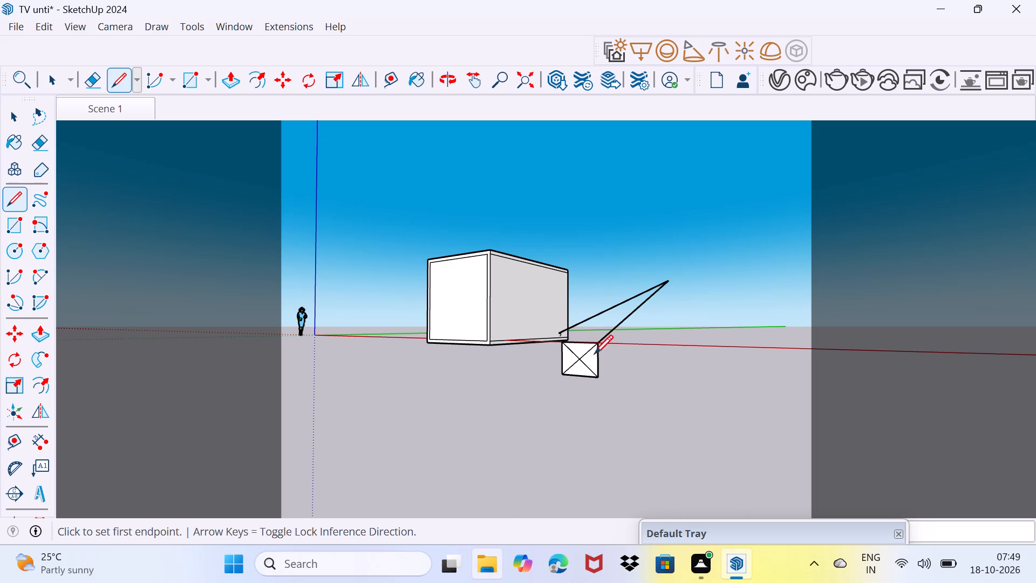
{"action": "middle_click_drag", "start_coordinate": [594, 354], "coordinate": [623, 352]}
{"action": "left_click", "coordinate": [573, 387]}
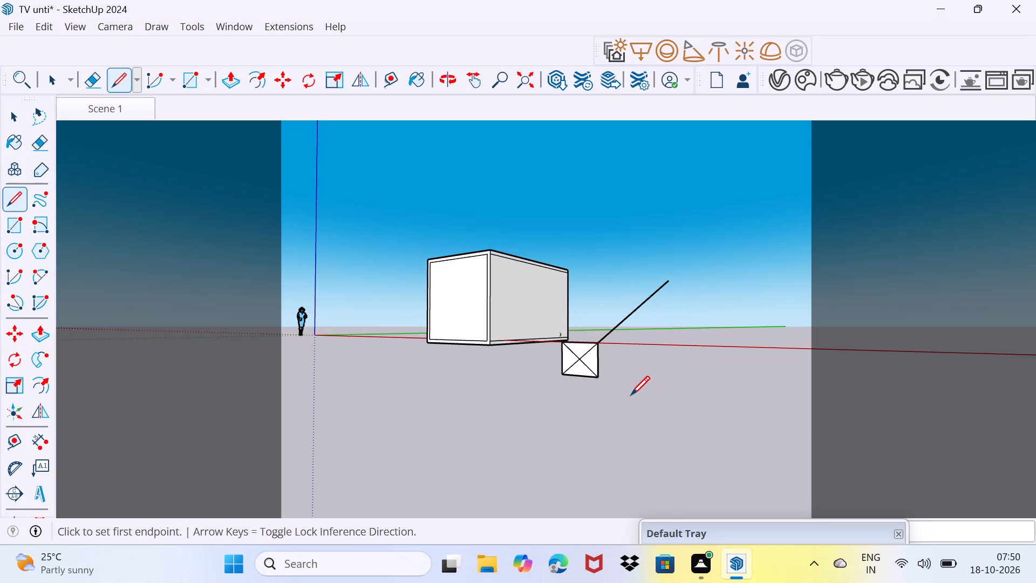
Draw two lines from the midpoint of the rectangle's top edge to the slanted line, closing a narrow four-sided face beside it.
{"action": "middle_click_drag", "start_coordinate": [631, 395], "coordinate": [673, 403]}
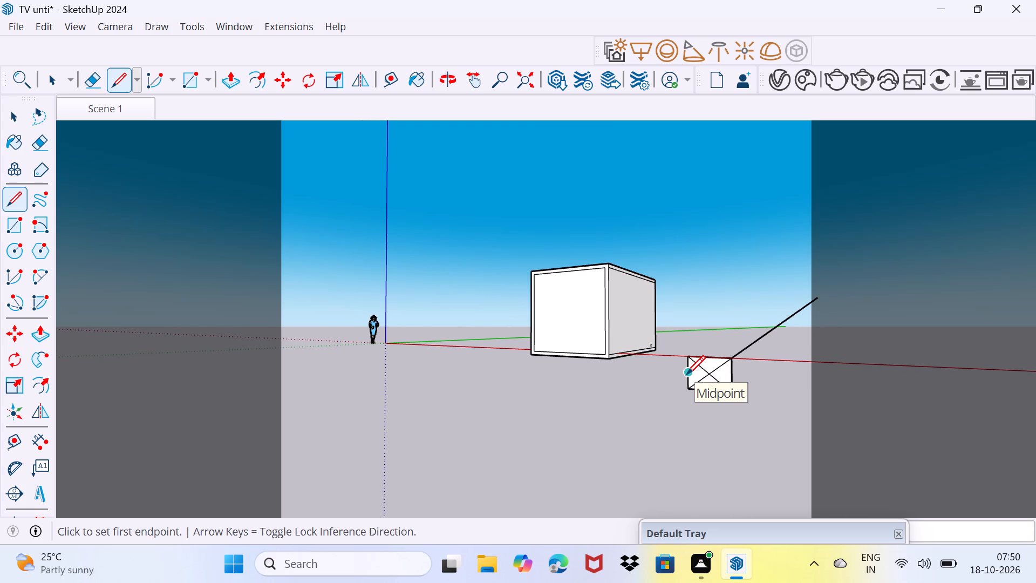
{"action": "middle_click_drag", "start_coordinate": [686, 374], "coordinate": [756, 432]}
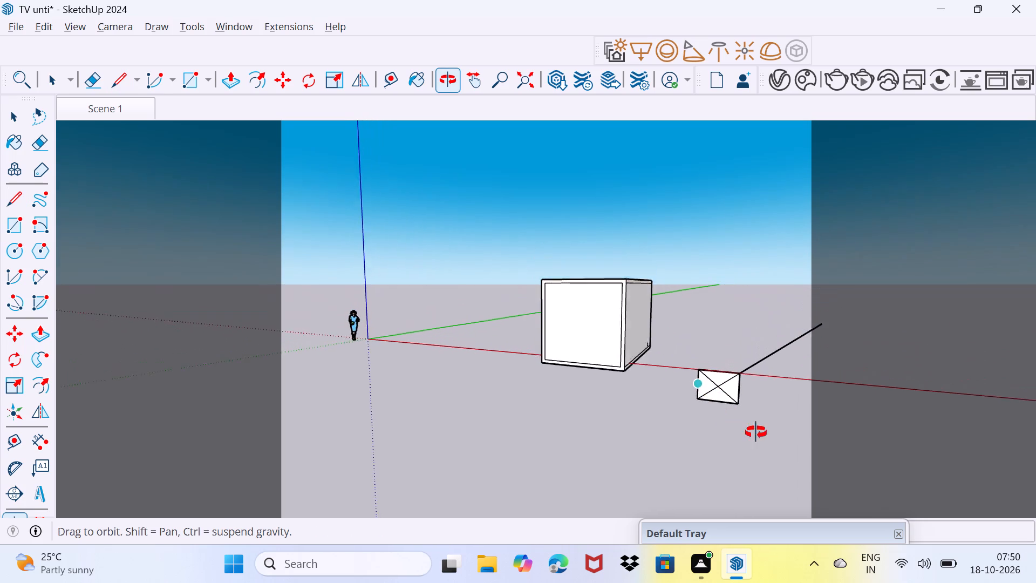
{"action": "middle_click_drag", "start_coordinate": [756, 432], "coordinate": [821, 416]}
{"action": "scroll", "coordinate": [676, 343], "scroll_direction": "up", "scroll_amount": 7}
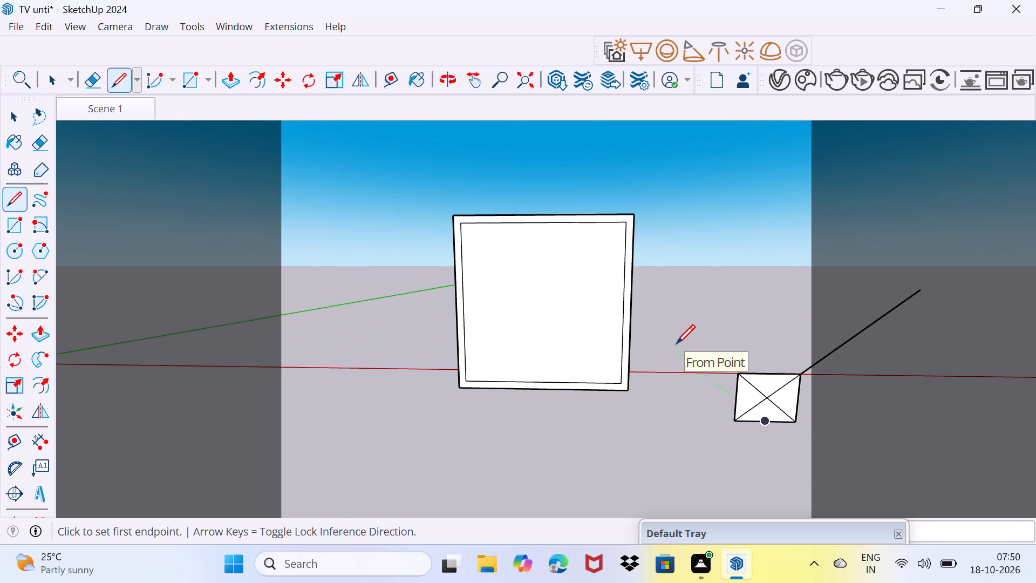
{"action": "middle_click_drag", "start_coordinate": [681, 342], "coordinate": [492, 304], "text": "shift"}
{"action": "middle_click_drag", "start_coordinate": [562, 371], "coordinate": [645, 395]}
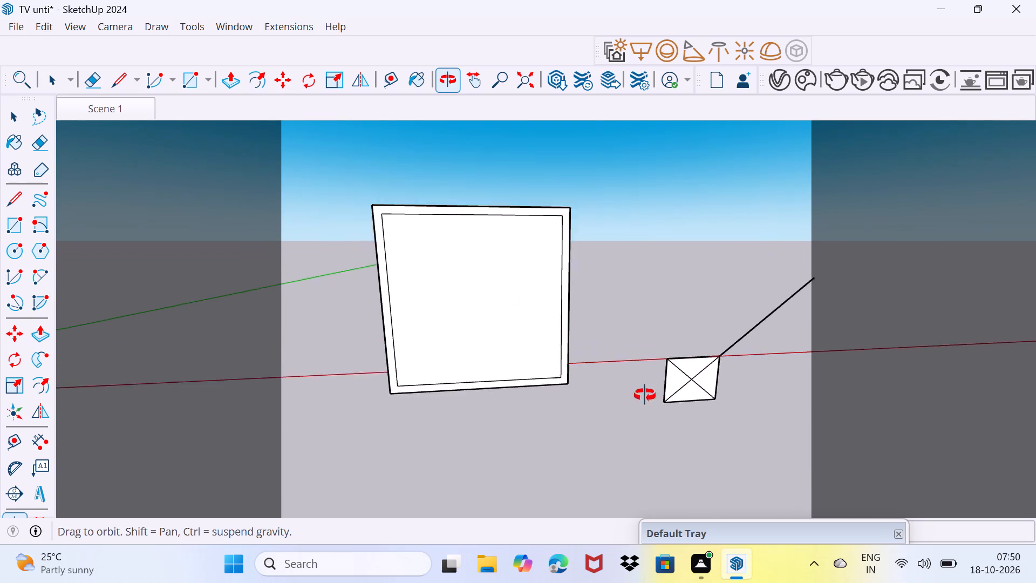
{"action": "middle_click_drag", "start_coordinate": [645, 395], "coordinate": [446, 352]}
{"action": "scroll", "coordinate": [491, 320], "scroll_direction": "up", "scroll_amount": 6}
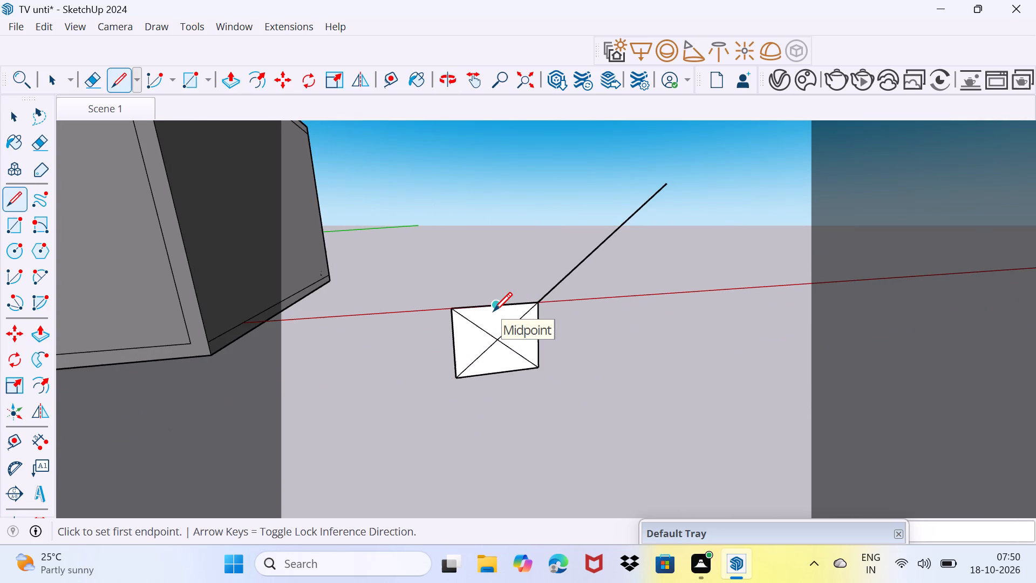
{"action": "left_click", "coordinate": [494, 309]}
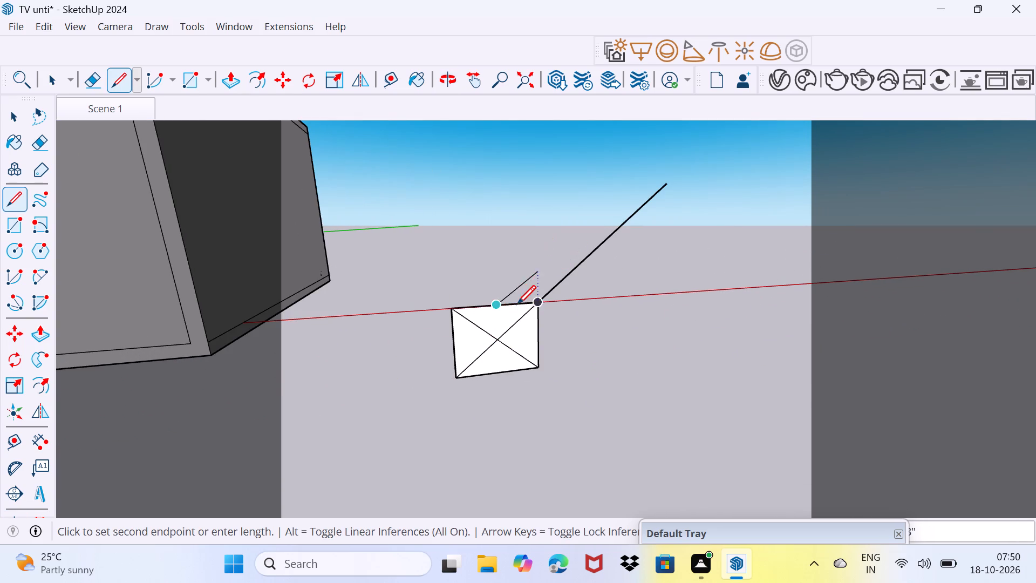
{"action": "left_click", "coordinate": [551, 269]}
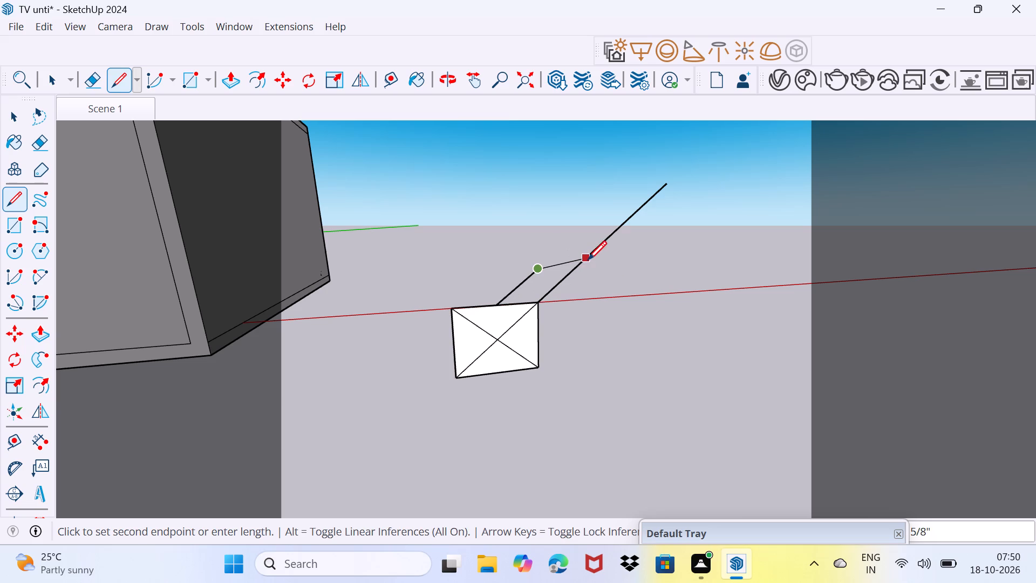
{"action": "left_click", "coordinate": [588, 259]}
Draw a small four-sided panel split by a diagonal above the slanted line, starting where the narrow face meets it.
{"action": "left_click", "coordinate": [617, 223]}
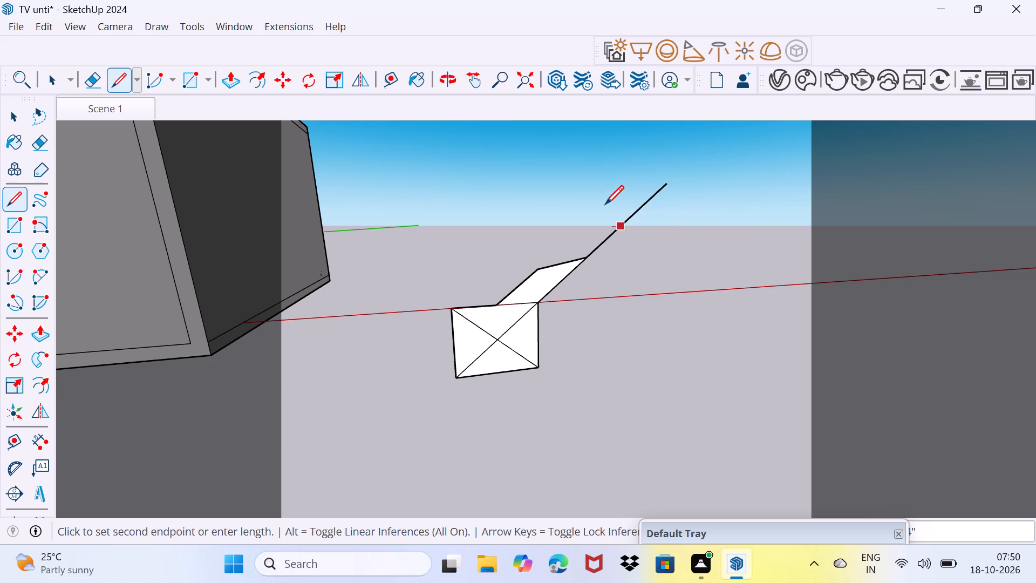
{"action": "left_click", "coordinate": [605, 208]}
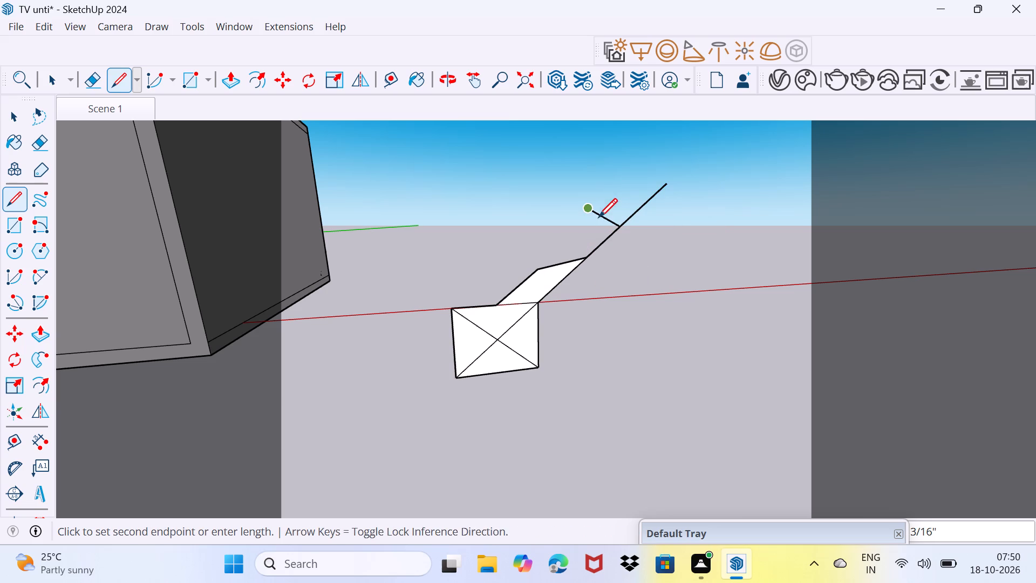
{"action": "left_click", "coordinate": [587, 259]}
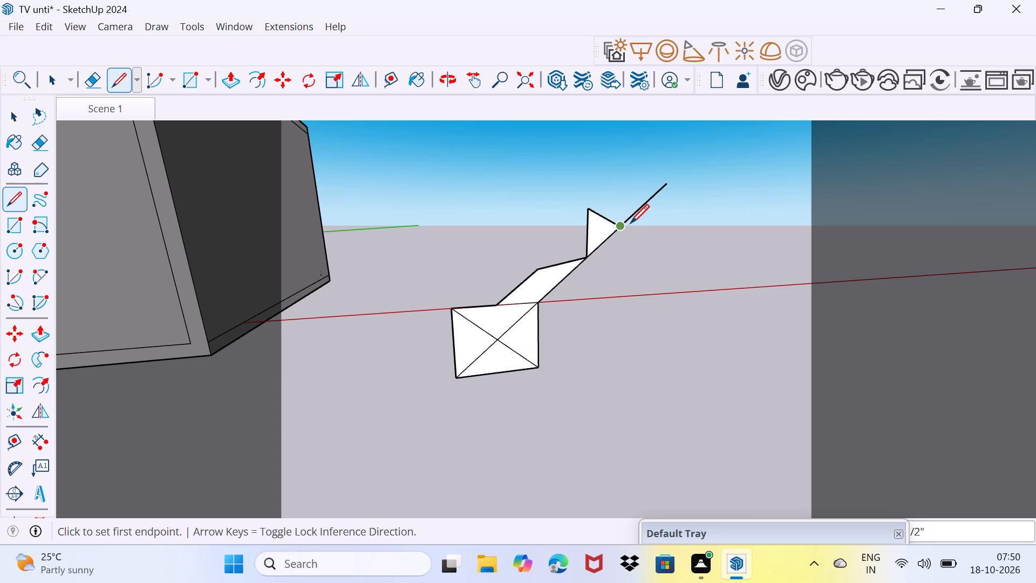
{"action": "left_click", "coordinate": [630, 223]}
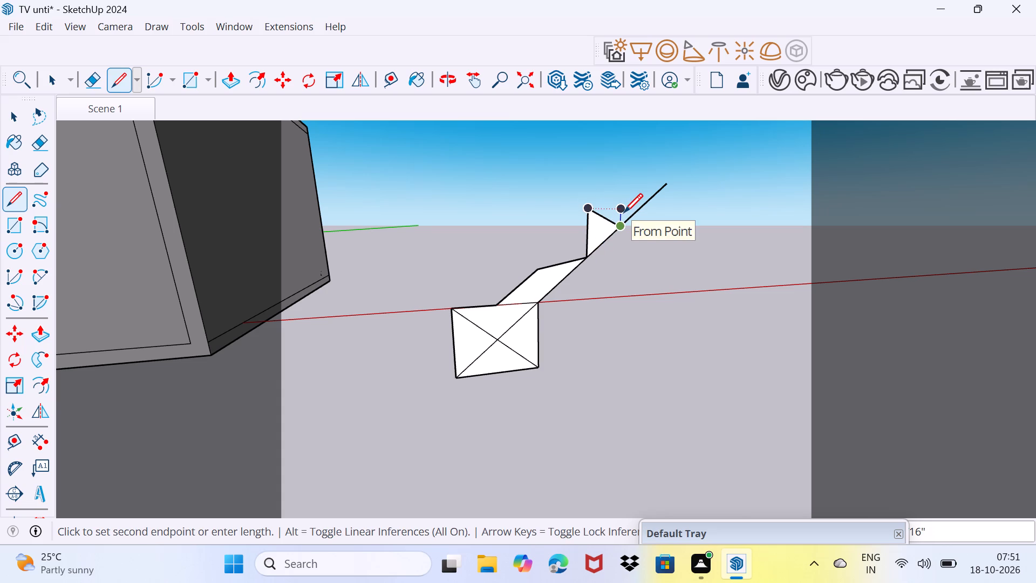
{"action": "left_click", "coordinate": [624, 212]}
{"action": "left_click", "coordinate": [590, 204]}
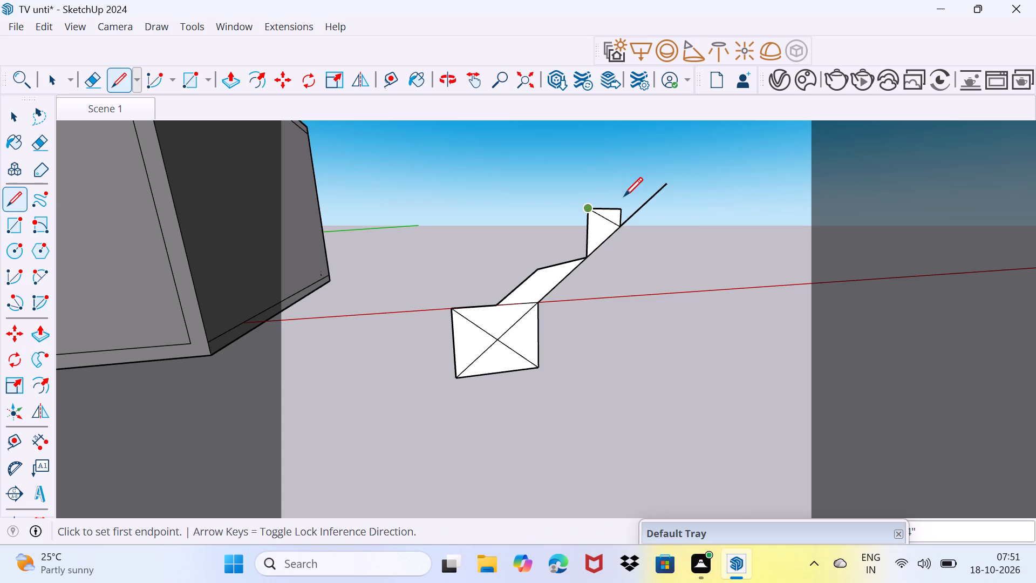
Draw a line from the slanted line's far tip to the small panel's upper corner nearest the room box.
{"action": "left_click", "coordinate": [667, 184]}
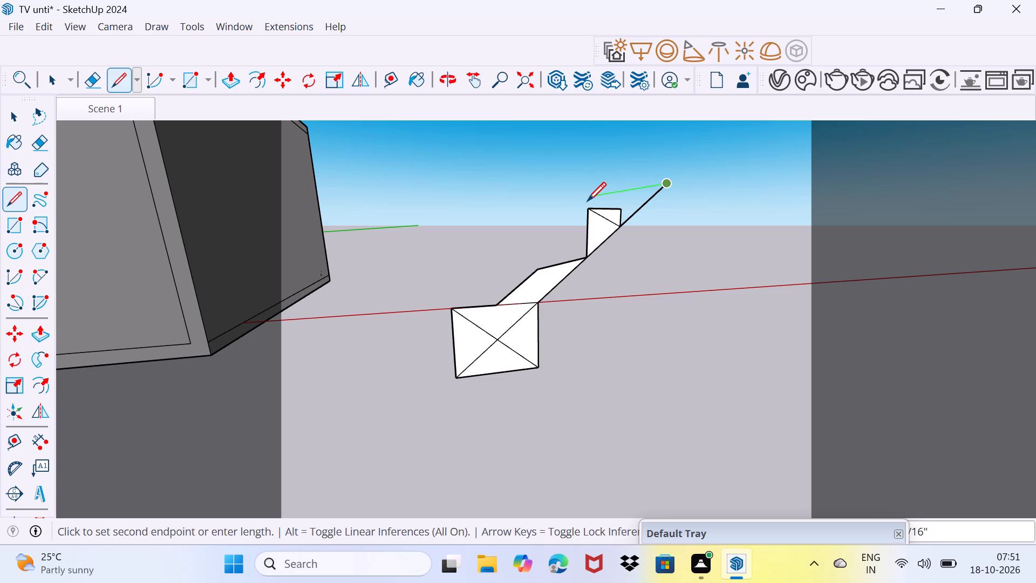
{"action": "left_click", "coordinate": [588, 206]}
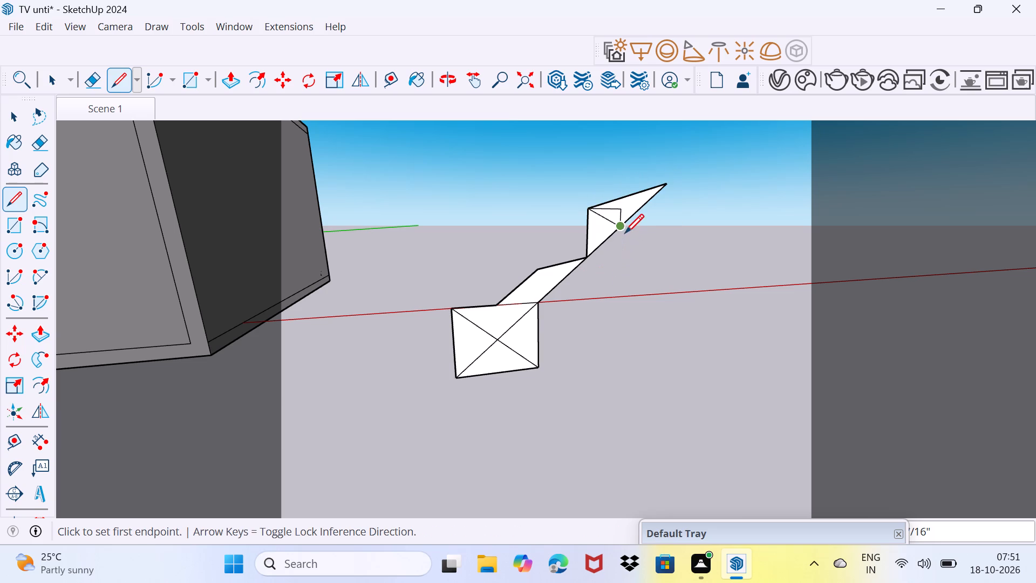
Drop a vertical line from the slanted line to the red axis and add lines beside it to form a four-sided panel with a diagonal.
{"action": "left_click", "coordinate": [622, 224]}
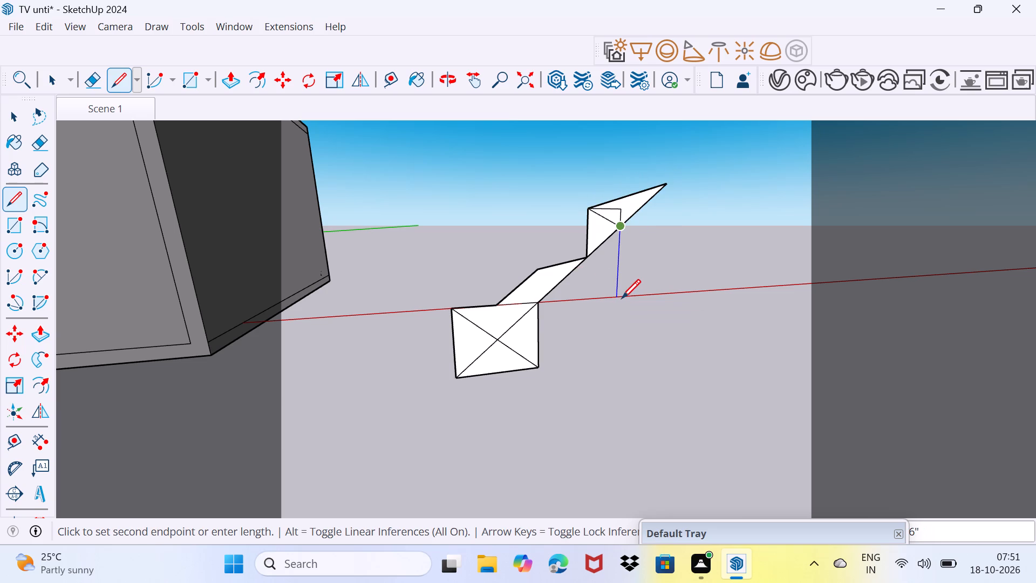
{"action": "left_click", "coordinate": [622, 298]}
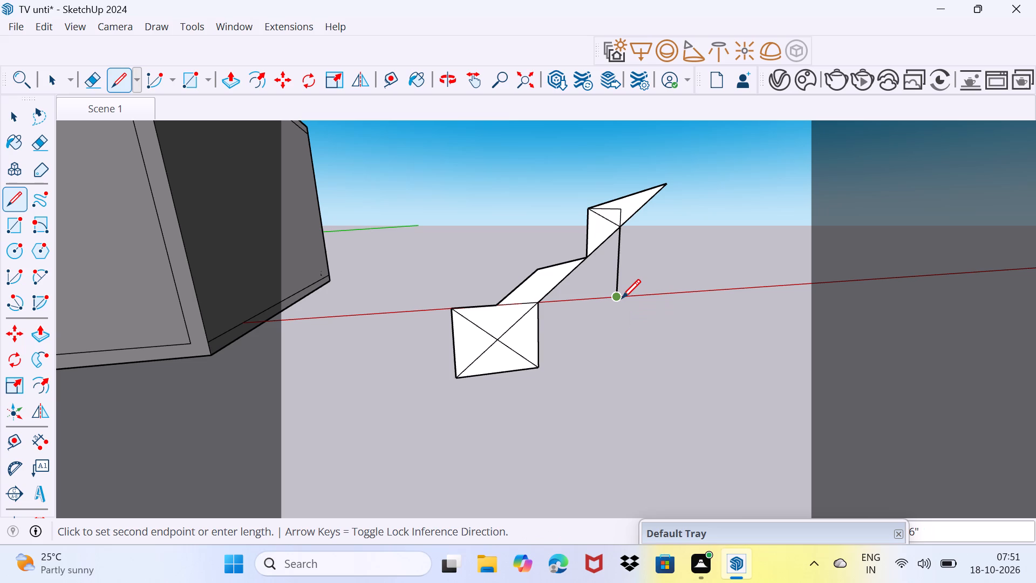
{"action": "left_click", "coordinate": [622, 298]}
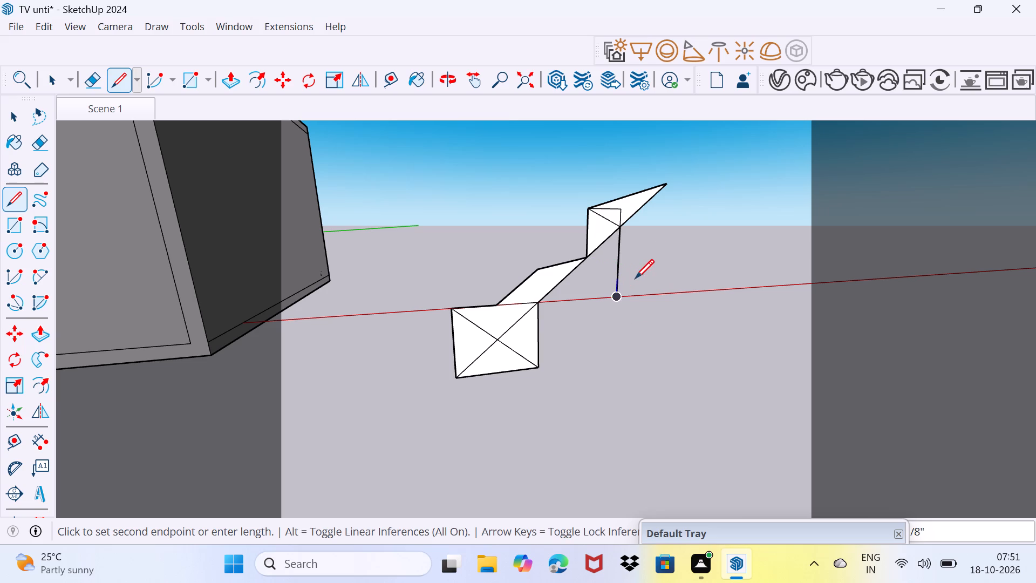
{"action": "left_click", "coordinate": [649, 270]}
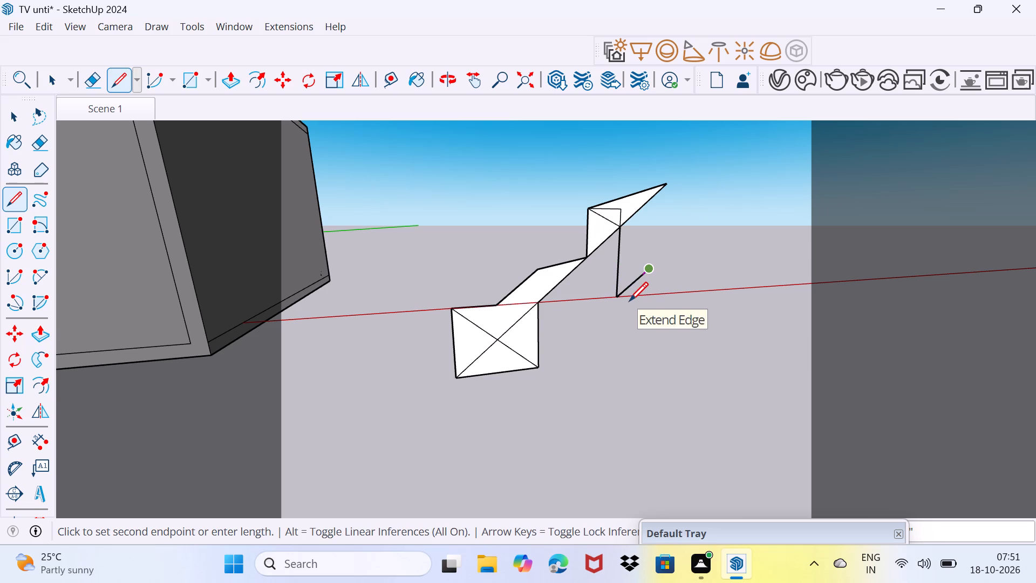
{"action": "left_click", "coordinate": [635, 296]}
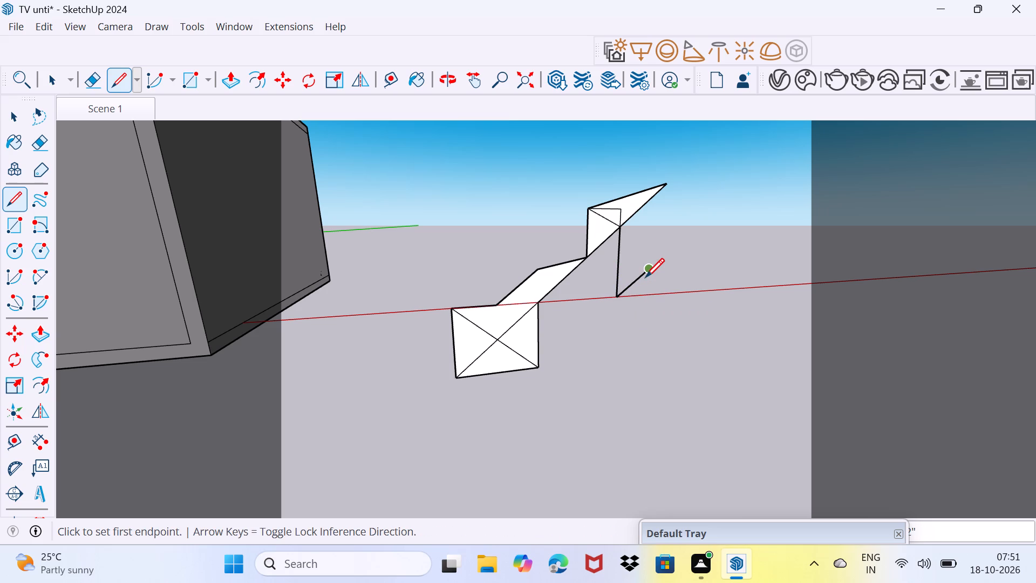
{"action": "left_click", "coordinate": [645, 275]}
{"action": "left_click", "coordinate": [651, 304]}
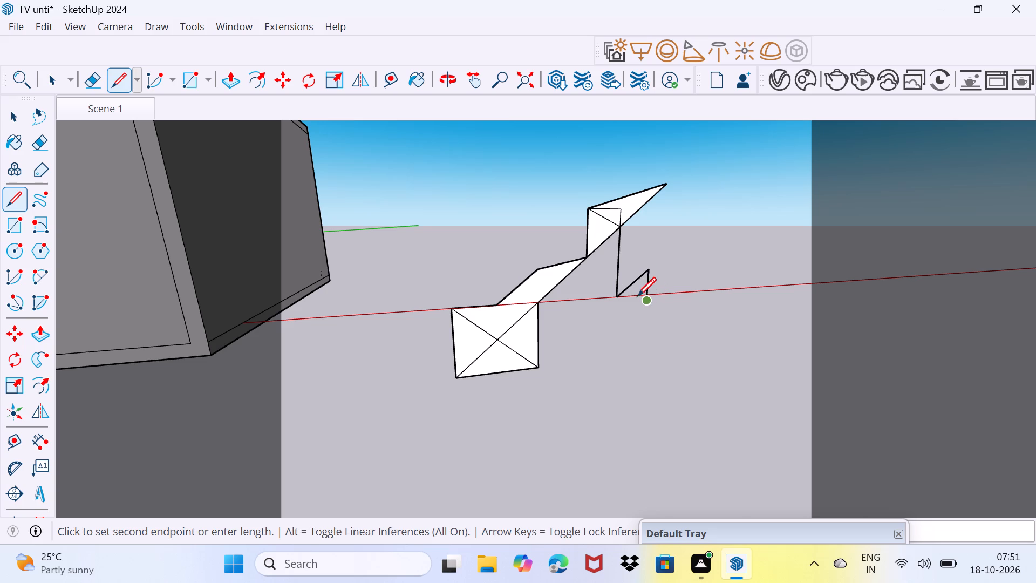
{"action": "left_click", "coordinate": [613, 300]}
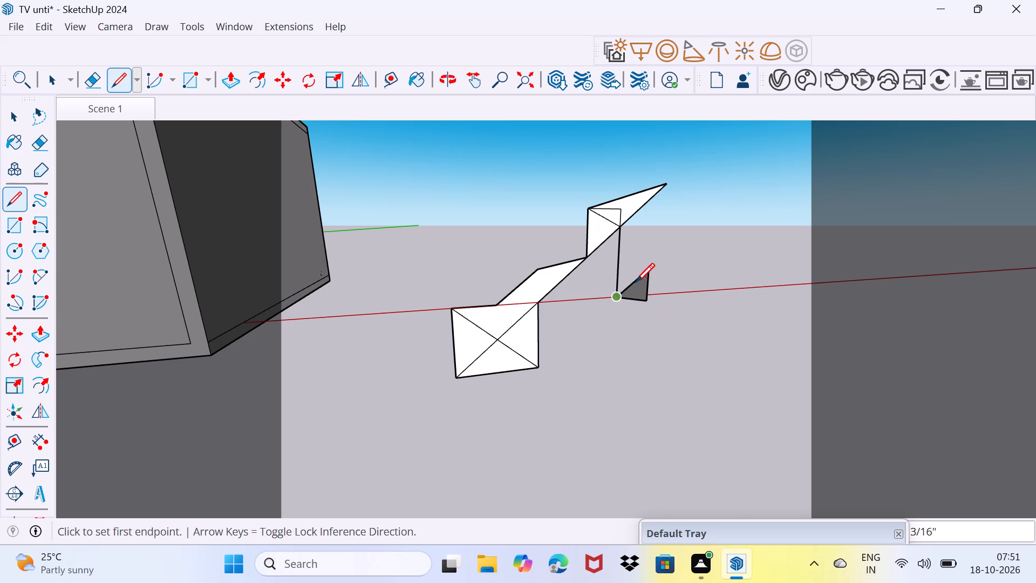
{"action": "left_click", "coordinate": [643, 278]}
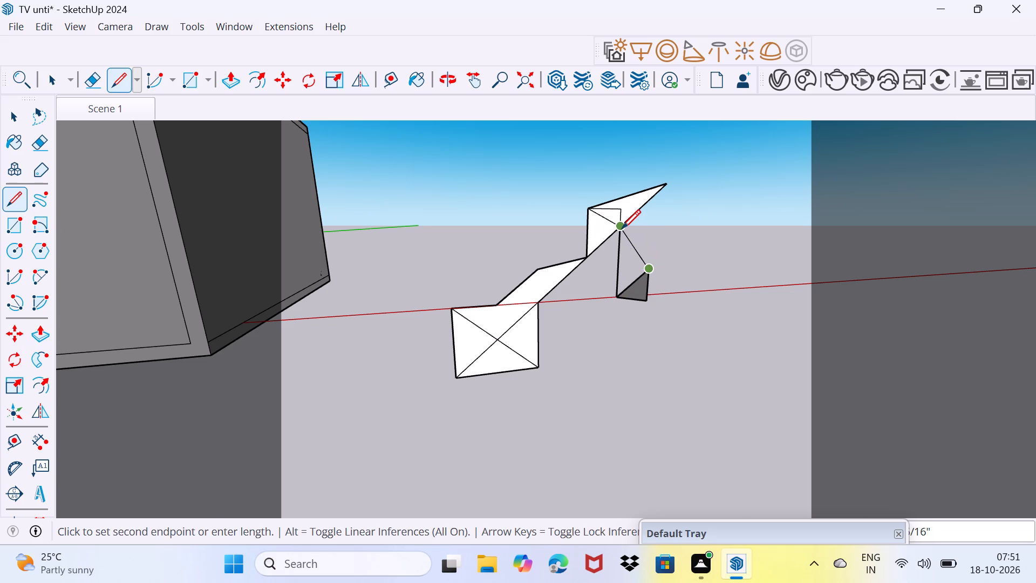
{"action": "left_click", "coordinate": [622, 228]}
Connect the lower panel's outer upper corner to the slanted line's far tip and to the rectangle's adjoining corner, closing faces under the slanted line.
{"action": "left_click", "coordinate": [621, 225]}
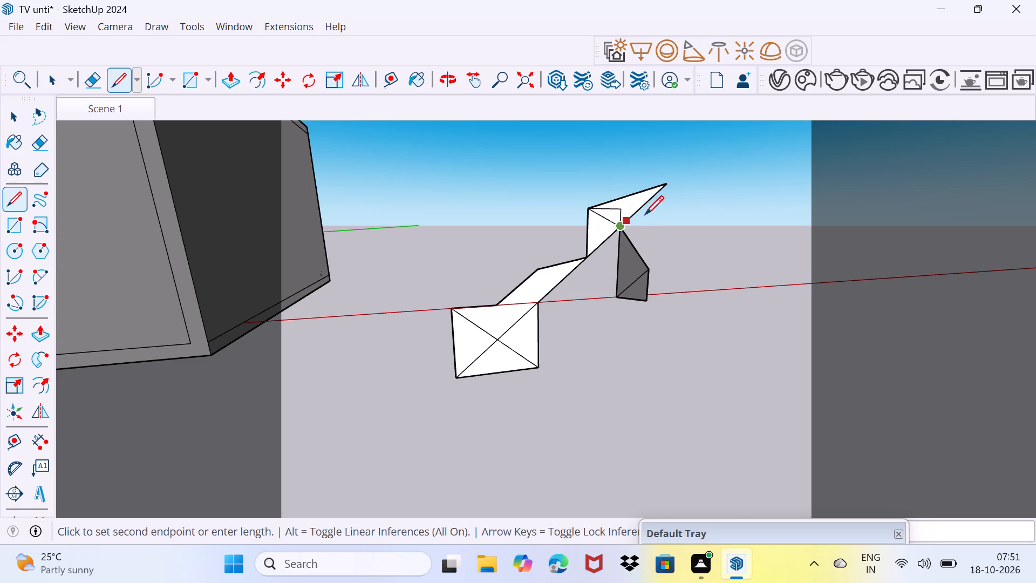
{"action": "left_click", "coordinate": [666, 187]}
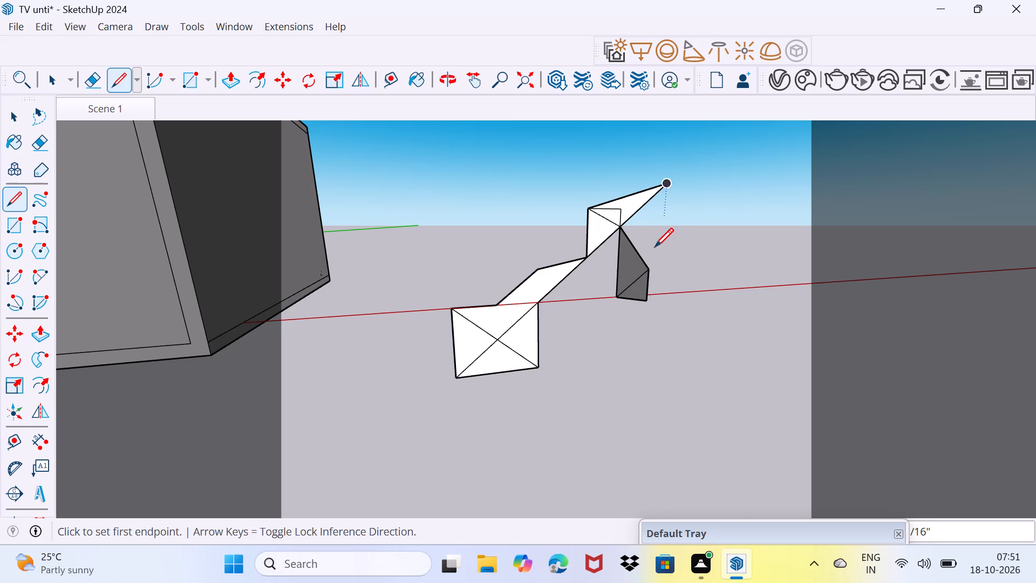
{"action": "left_click", "coordinate": [647, 272]}
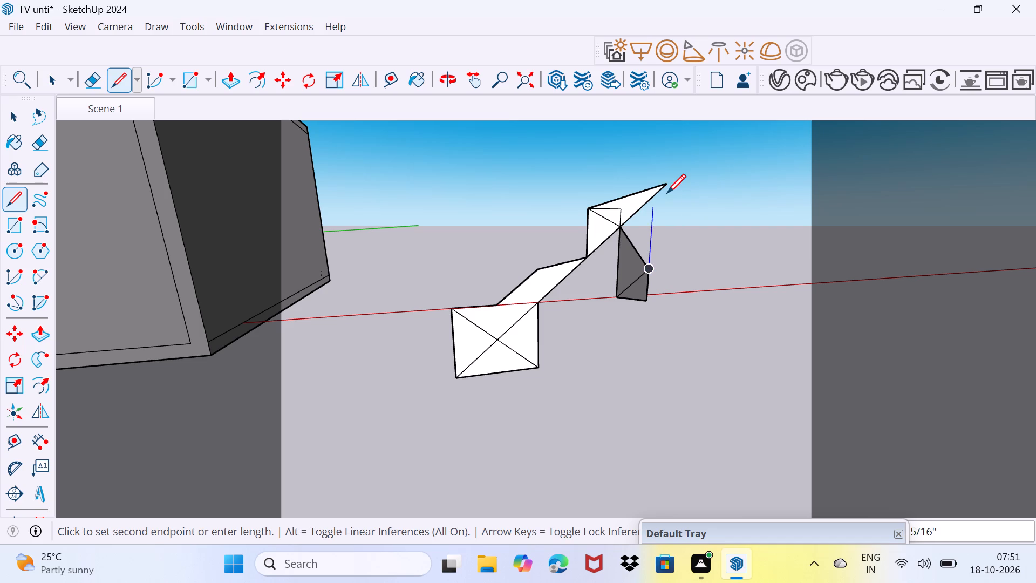
{"action": "left_click", "coordinate": [667, 188]}
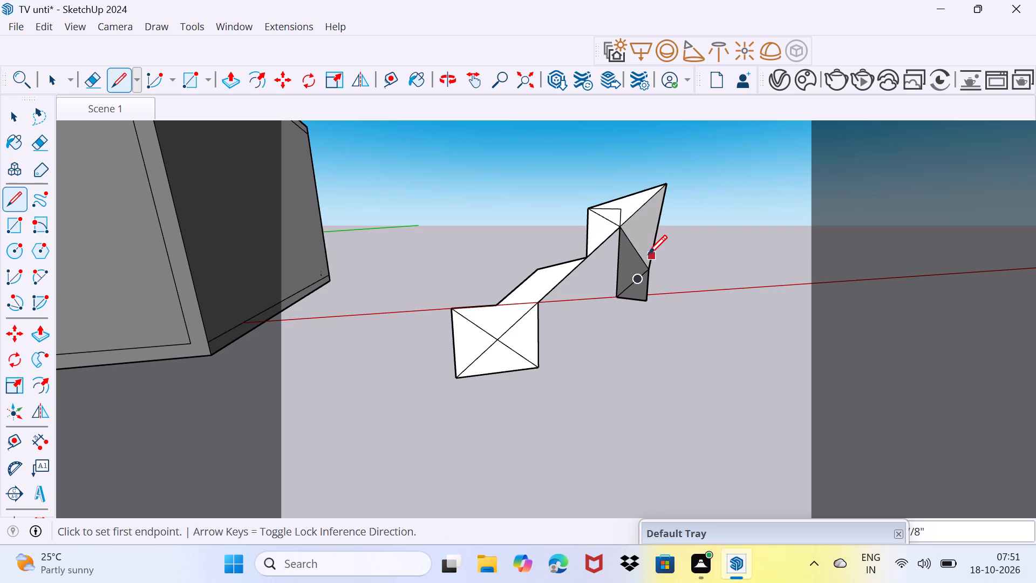
{"action": "middle_click_drag", "start_coordinate": [648, 254], "coordinate": [533, 284]}
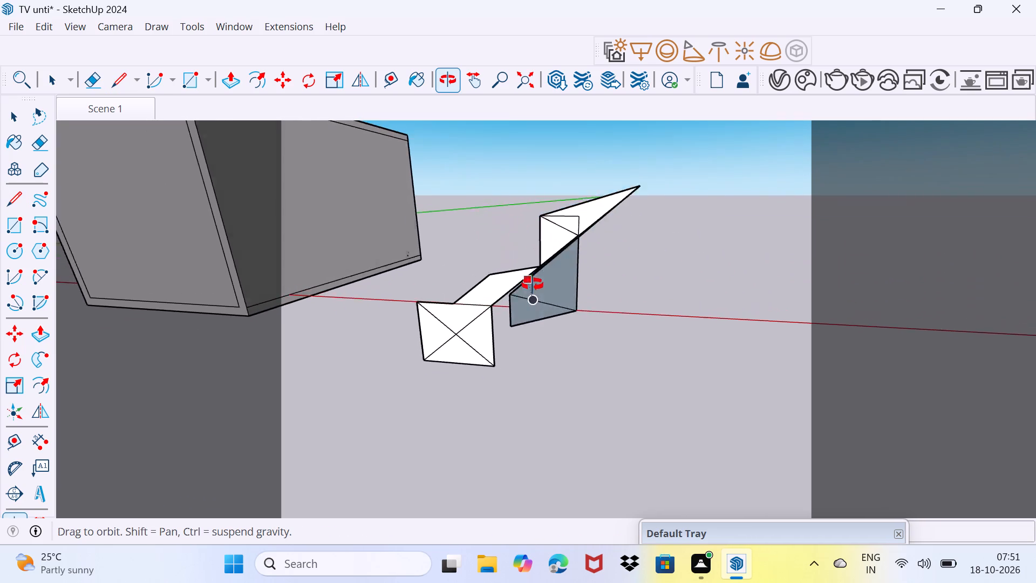
{"action": "middle_click_drag", "start_coordinate": [533, 284], "coordinate": [630, 248]}
{"action": "left_click", "coordinate": [629, 268]}
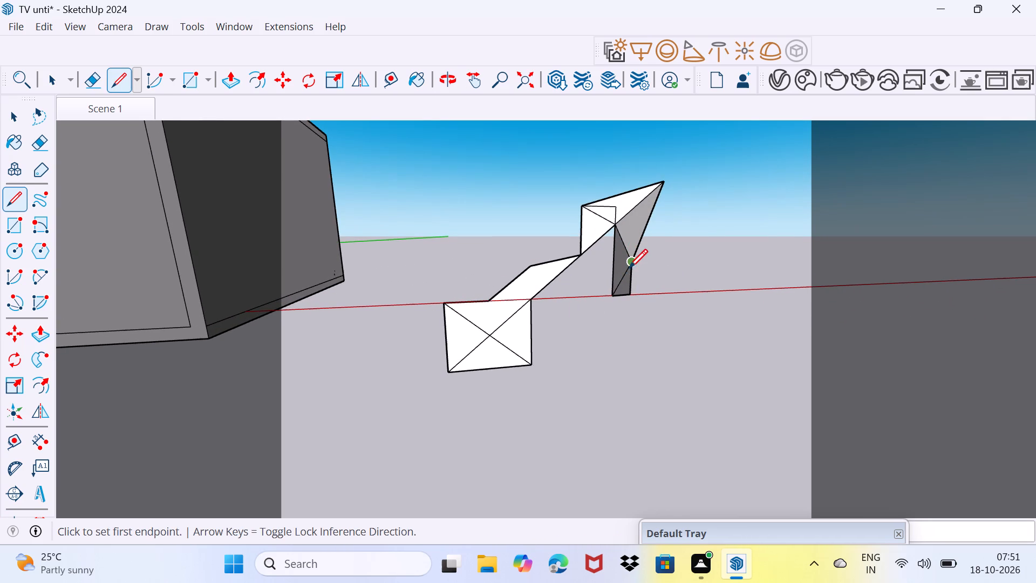
{"action": "left_click", "coordinate": [537, 291]}
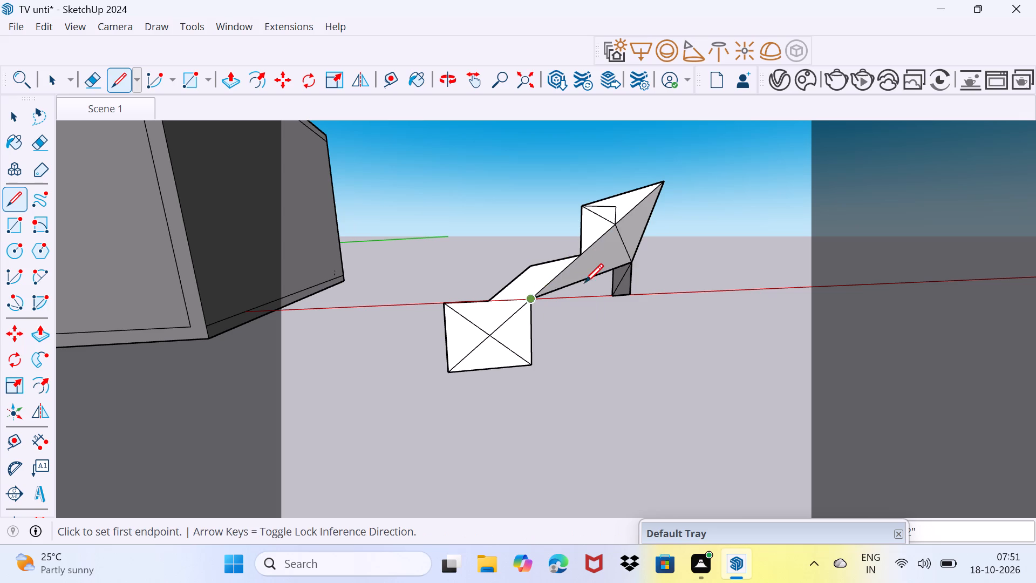
{"action": "middle_click_drag", "start_coordinate": [638, 272], "coordinate": [624, 257]}
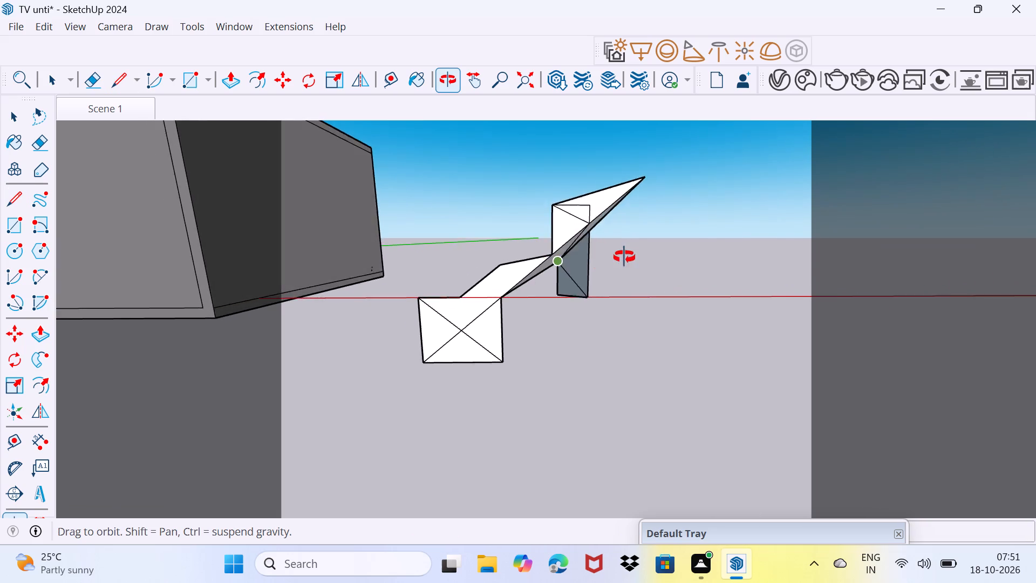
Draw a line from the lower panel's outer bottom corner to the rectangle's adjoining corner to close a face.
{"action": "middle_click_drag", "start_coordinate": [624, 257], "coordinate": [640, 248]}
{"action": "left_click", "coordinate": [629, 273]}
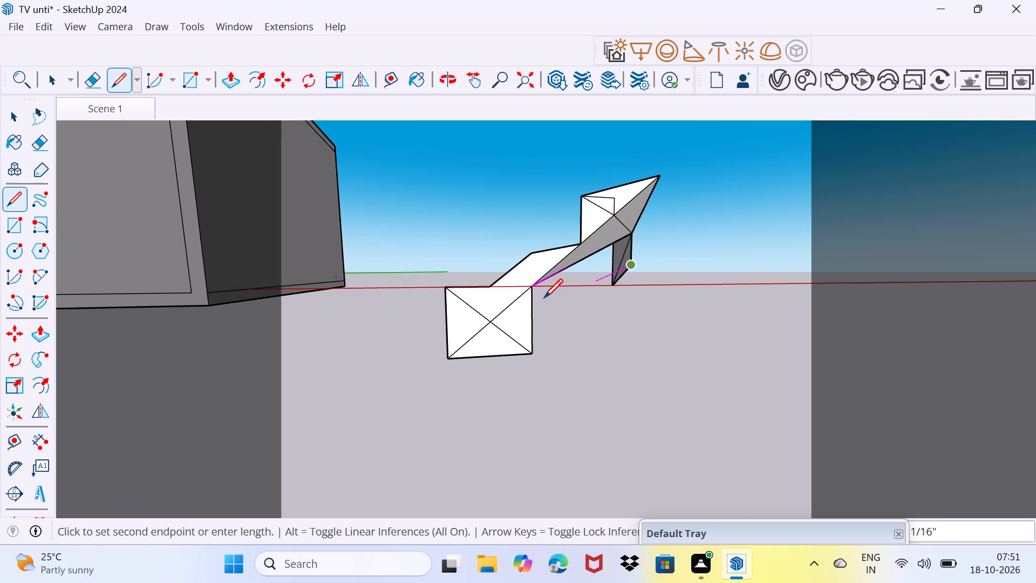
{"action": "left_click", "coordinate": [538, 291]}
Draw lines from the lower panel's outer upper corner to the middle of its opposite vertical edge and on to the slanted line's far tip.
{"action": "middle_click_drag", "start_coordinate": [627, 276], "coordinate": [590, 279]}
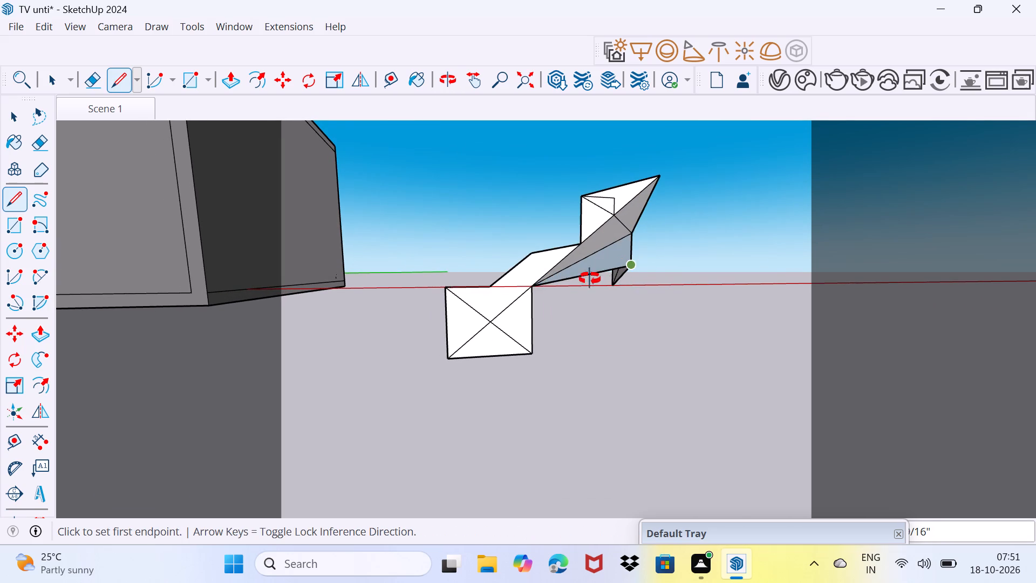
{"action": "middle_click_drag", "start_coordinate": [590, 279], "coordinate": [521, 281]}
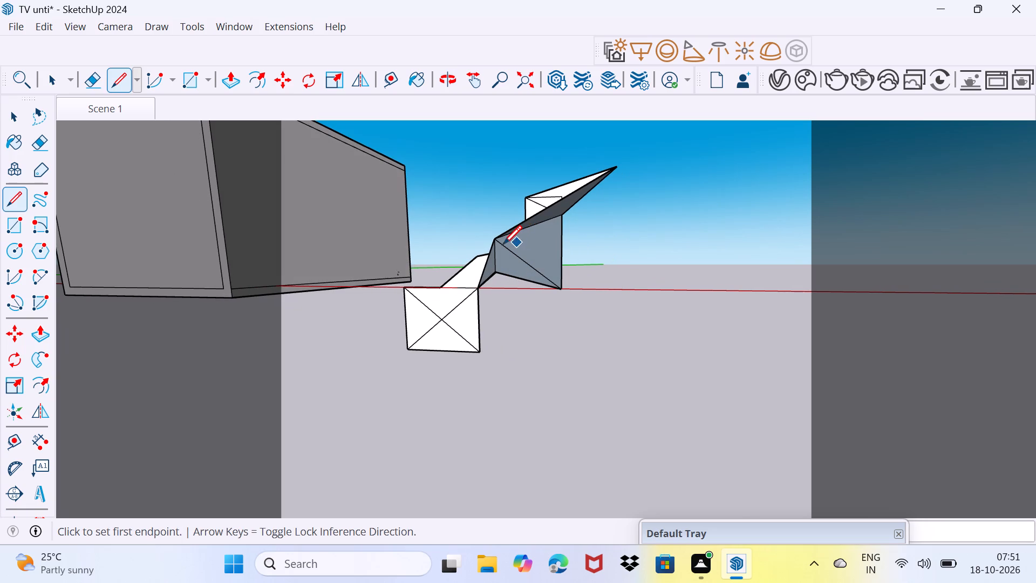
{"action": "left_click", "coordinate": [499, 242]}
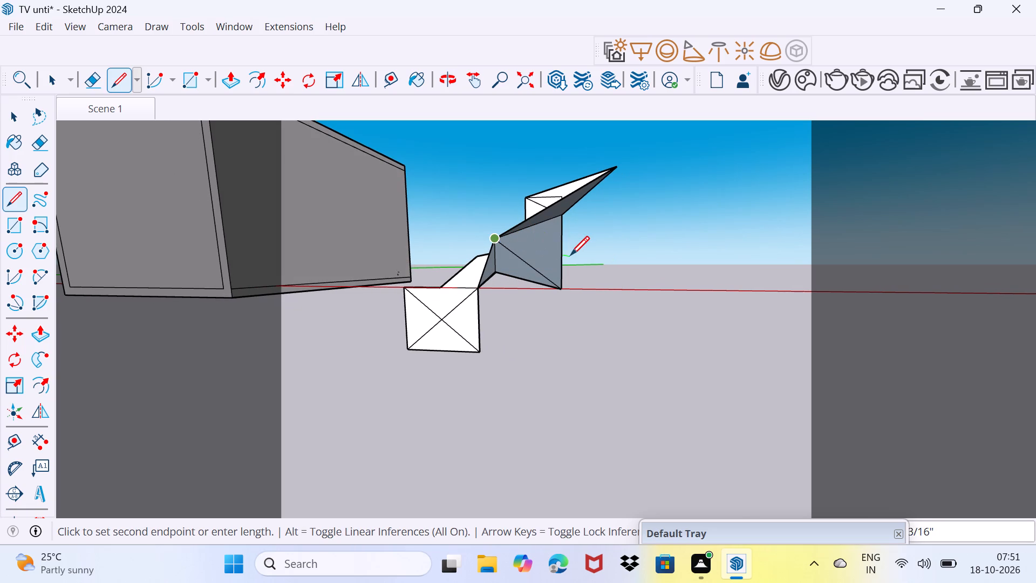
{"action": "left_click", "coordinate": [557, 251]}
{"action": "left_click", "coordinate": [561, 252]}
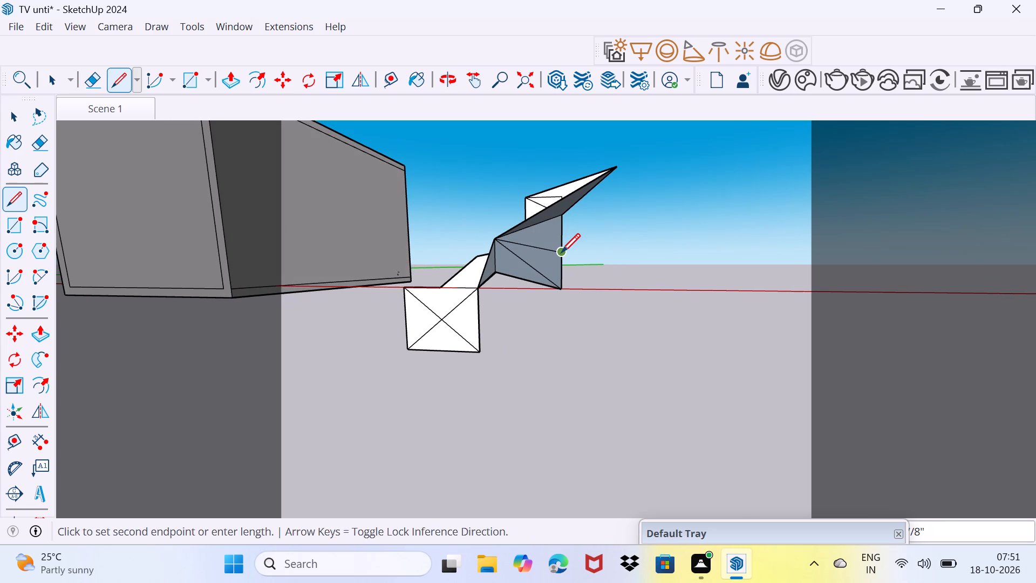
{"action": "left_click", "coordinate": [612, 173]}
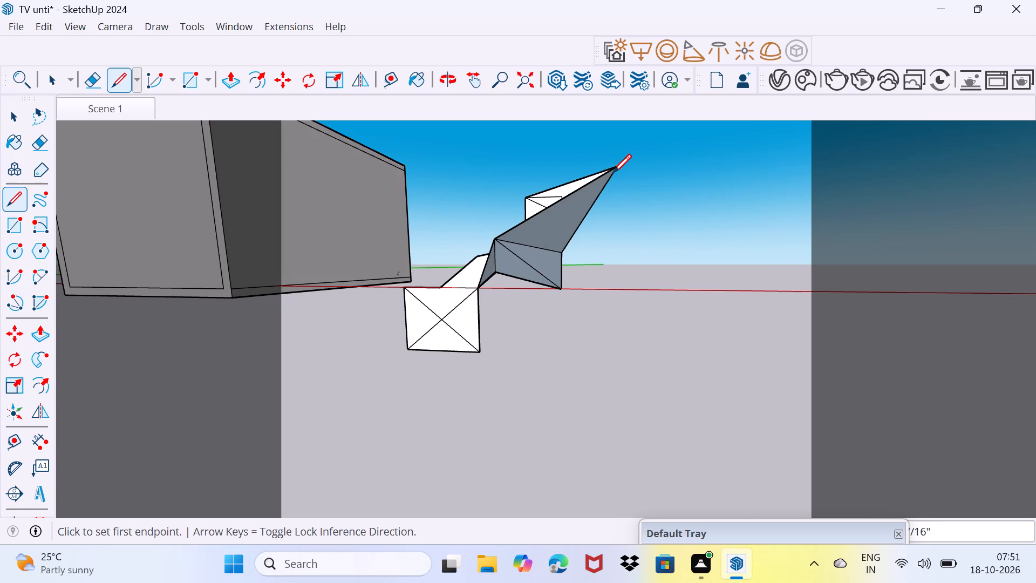
Select all the connected line-drawn faces beside the room box and delete them.
{"action": "middle_click_drag", "start_coordinate": [612, 189], "coordinate": [550, 246]}
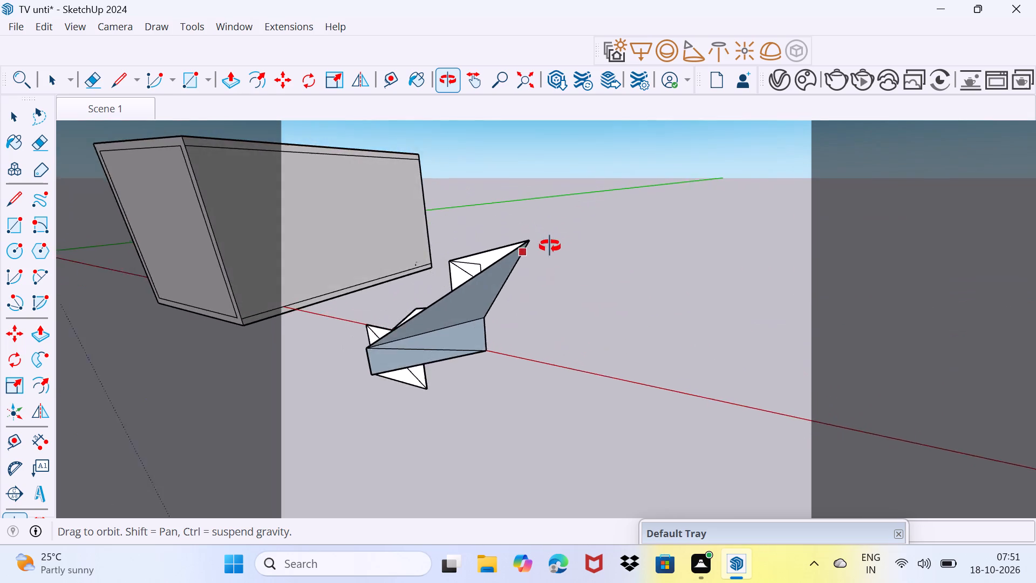
{"action": "middle_click_drag", "start_coordinate": [550, 246], "coordinate": [668, 226]}
{"action": "scroll", "coordinate": [668, 226], "scroll_direction": "down", "scroll_amount": 2}
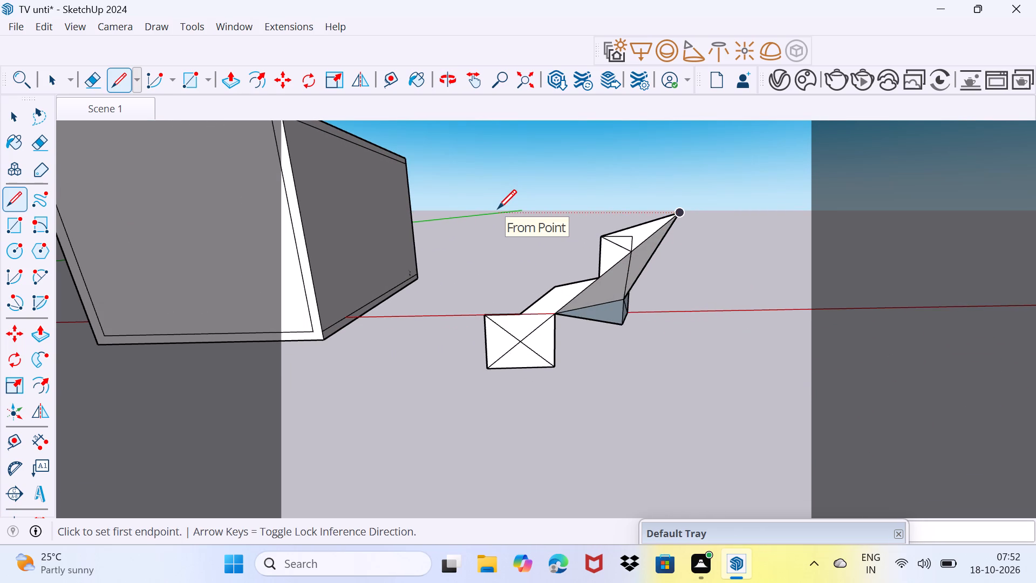
{"action": "key", "text": "Escape"}
{"action": "key", "text": "Escape"}
{"action": "key", "text": "space"}
{"action": "scroll", "coordinate": [485, 299], "scroll_direction": "down", "scroll_amount": 2}
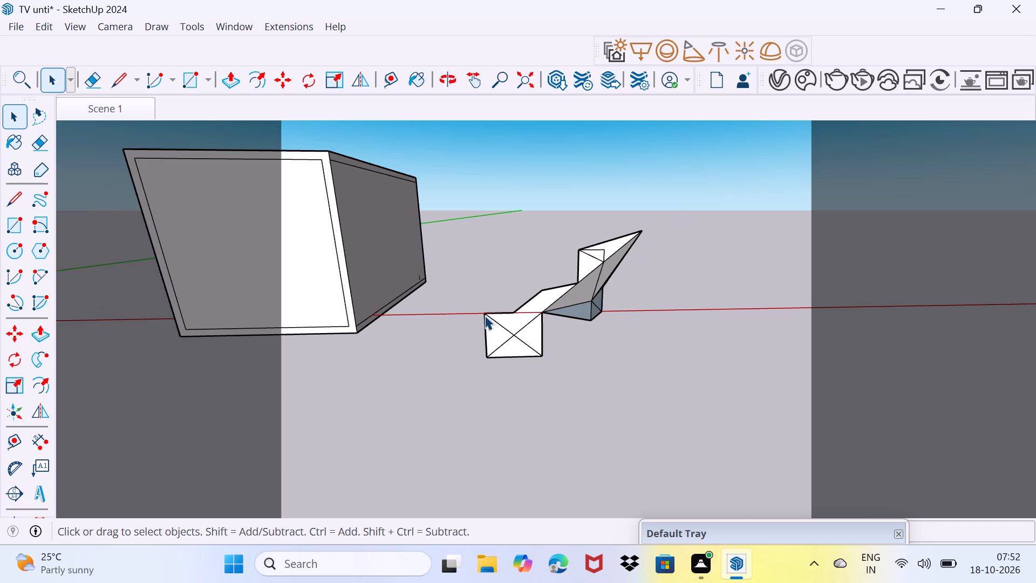
{"action": "middle_click_drag", "start_coordinate": [482, 324], "coordinate": [551, 337]}
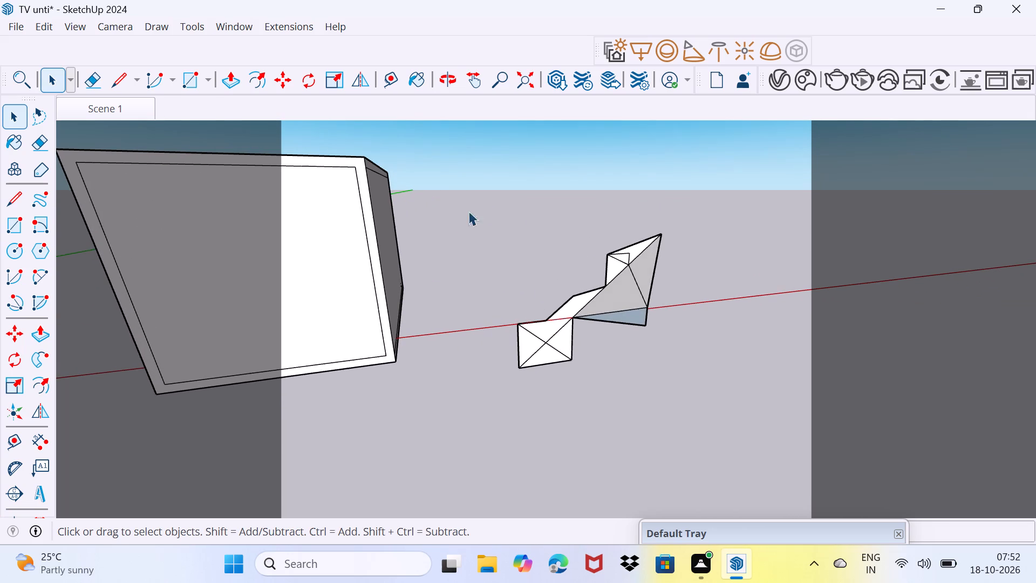
{"action": "left_click_drag", "start_coordinate": [455, 216], "coordinate": [698, 409]}
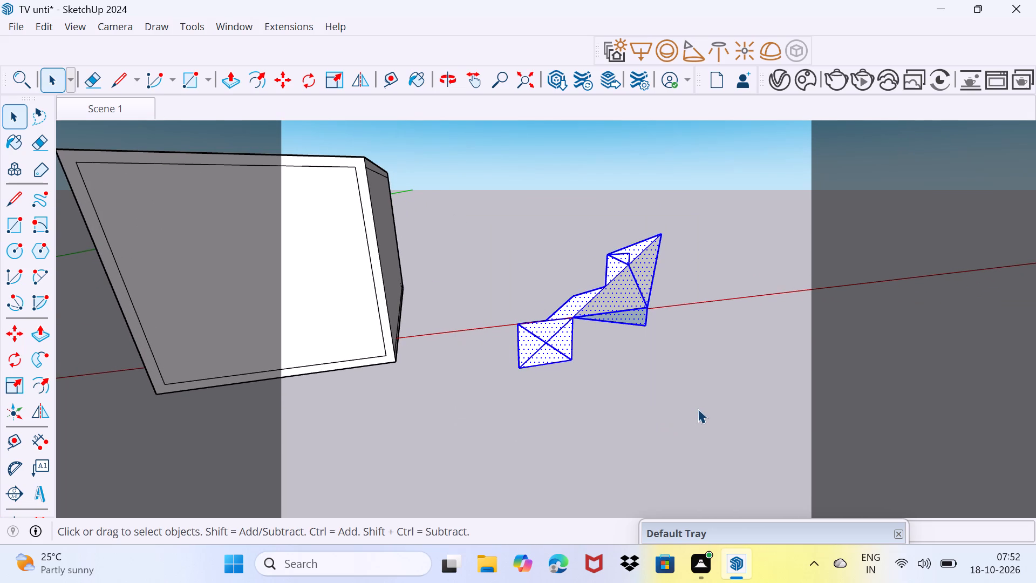
{"action": "key", "text": "Delete"}
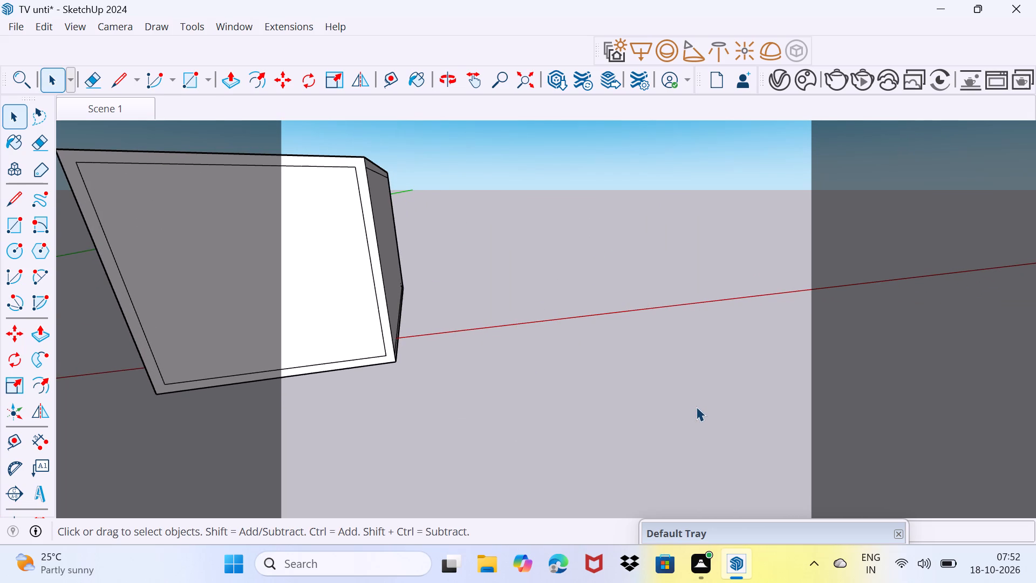
Draw a connected outline rising from the red axis beside the room box, with one step followed by two square teeth.
{"action": "key", "text": "l"}
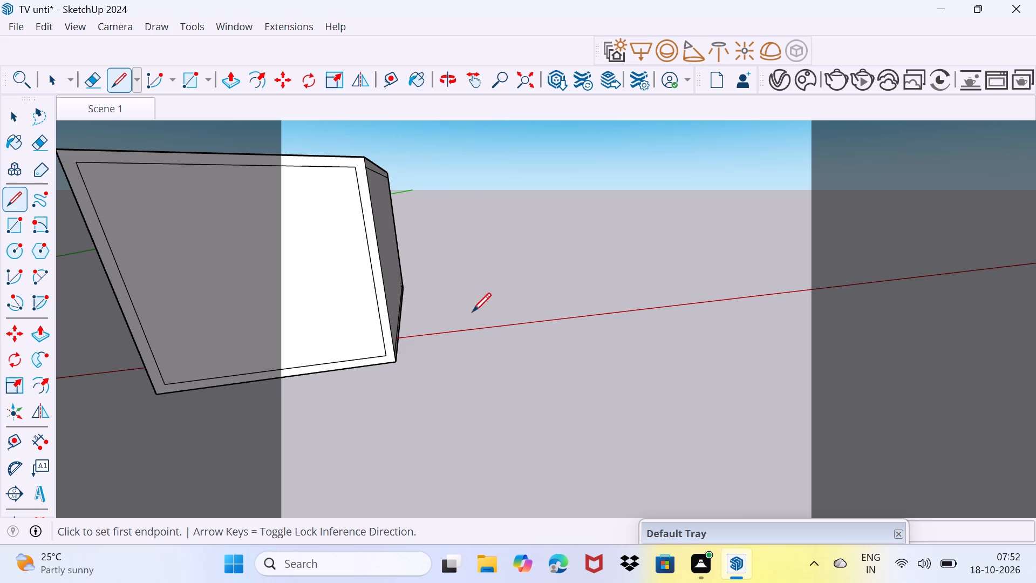
{"action": "left_click", "coordinate": [505, 326]}
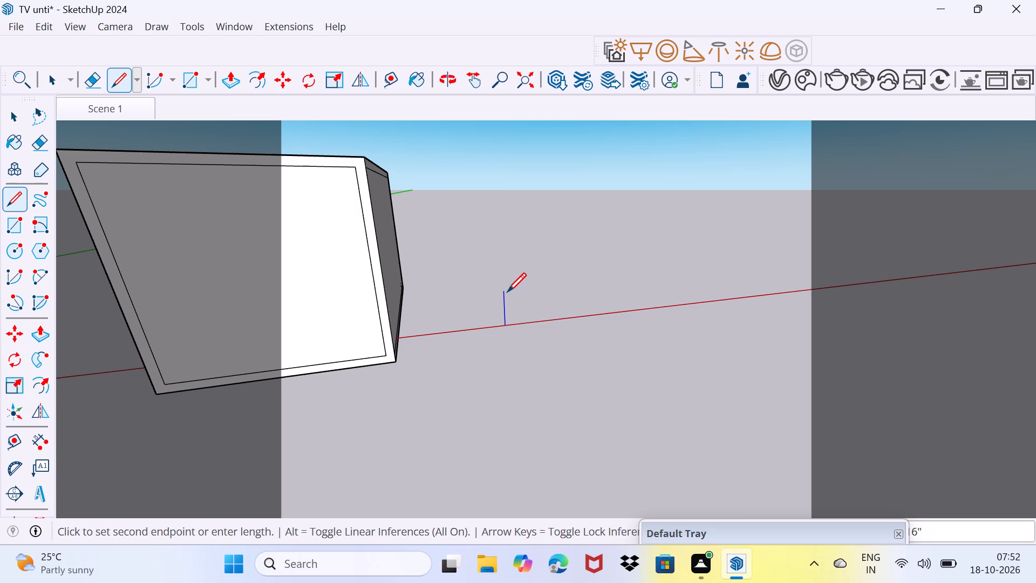
{"action": "left_click", "coordinate": [507, 291]}
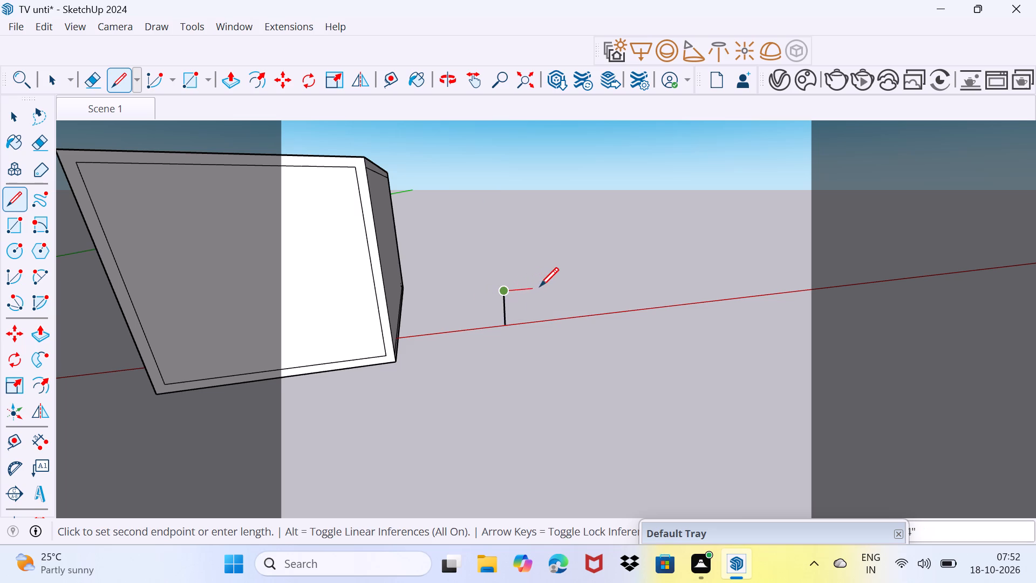
{"action": "left_click", "coordinate": [541, 286]}
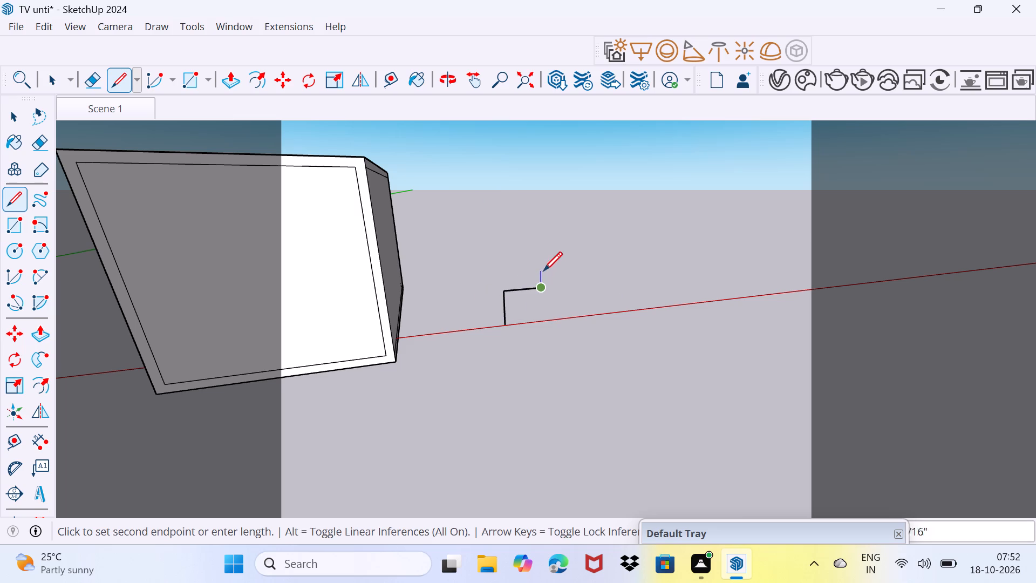
{"action": "left_click", "coordinate": [544, 251]}
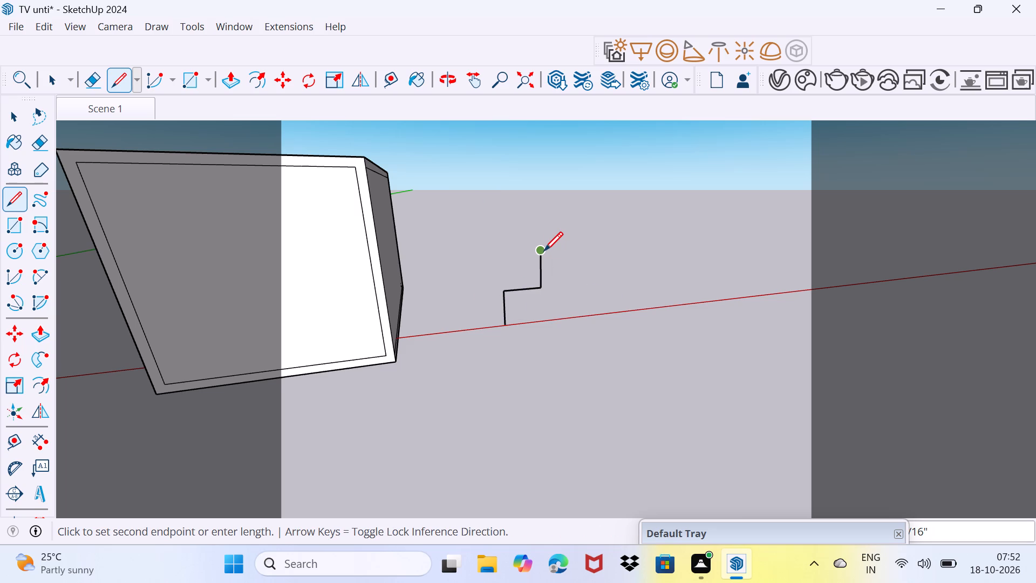
{"action": "left_click", "coordinate": [572, 248]}
{"action": "left_click", "coordinate": [572, 248]}
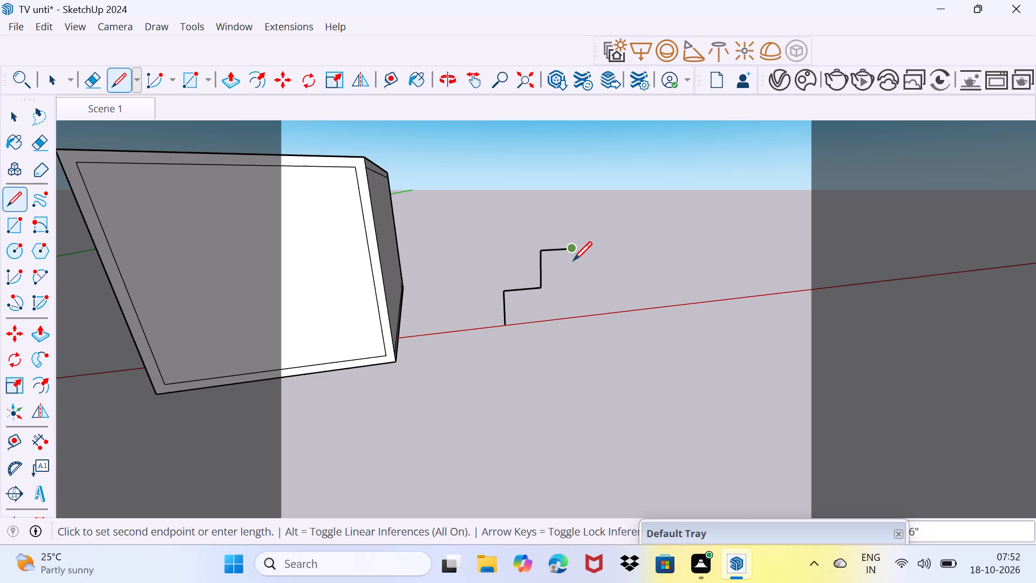
{"action": "left_click", "coordinate": [577, 290]}
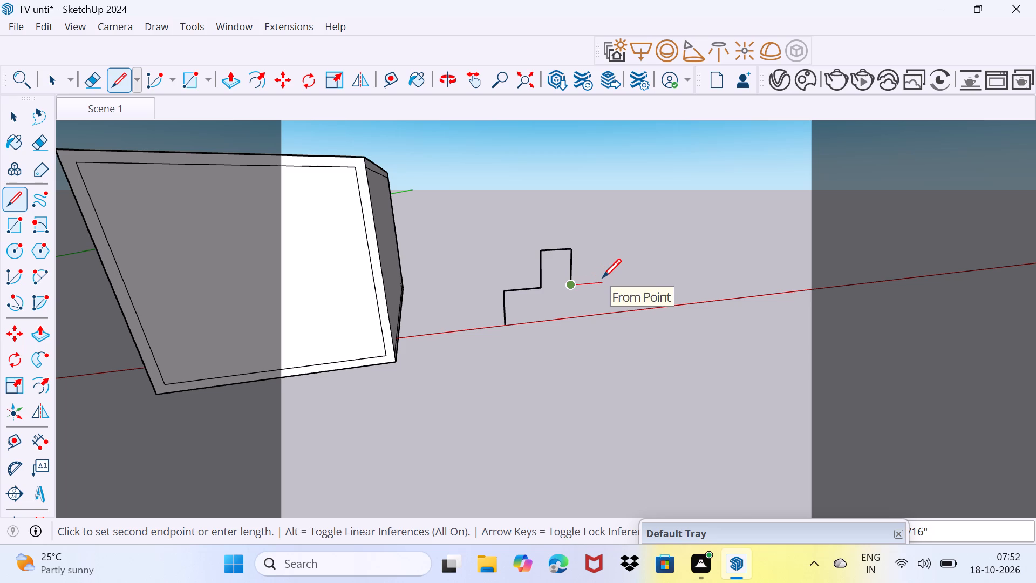
{"action": "left_click", "coordinate": [602, 277]}
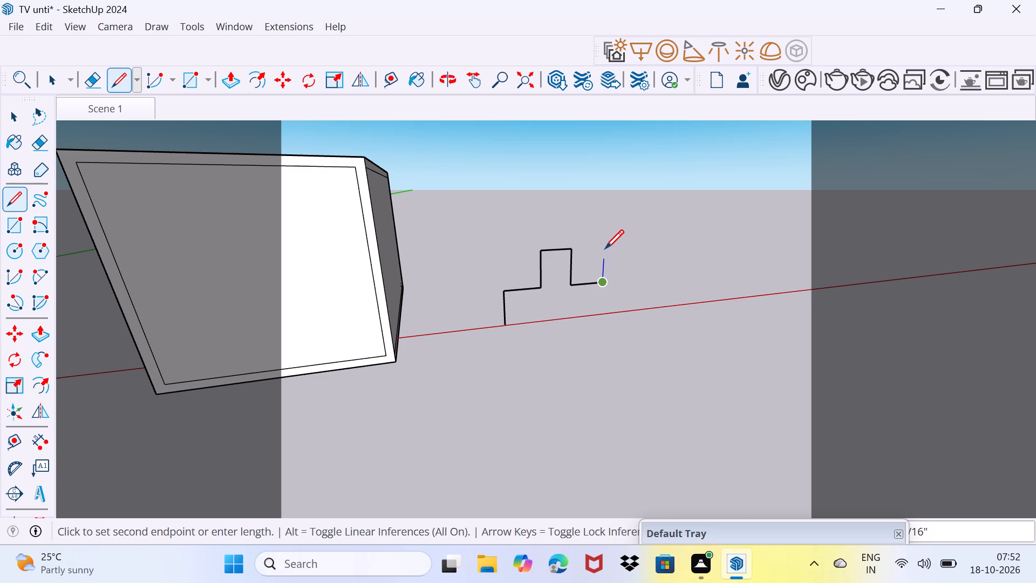
{"action": "left_click", "coordinate": [605, 248]}
{"action": "left_click", "coordinate": [605, 248]}
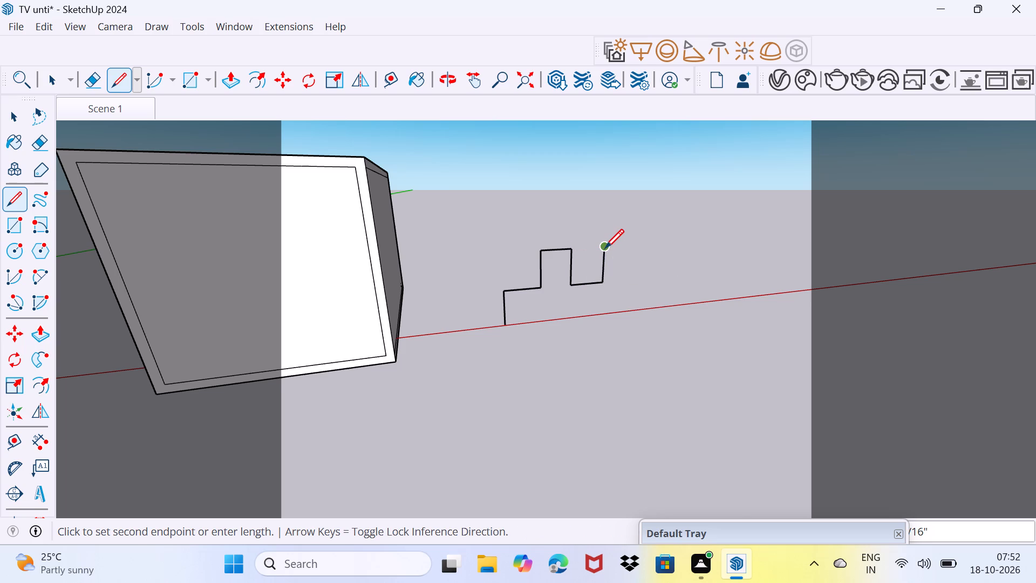
{"action": "left_click", "coordinate": [644, 249]}
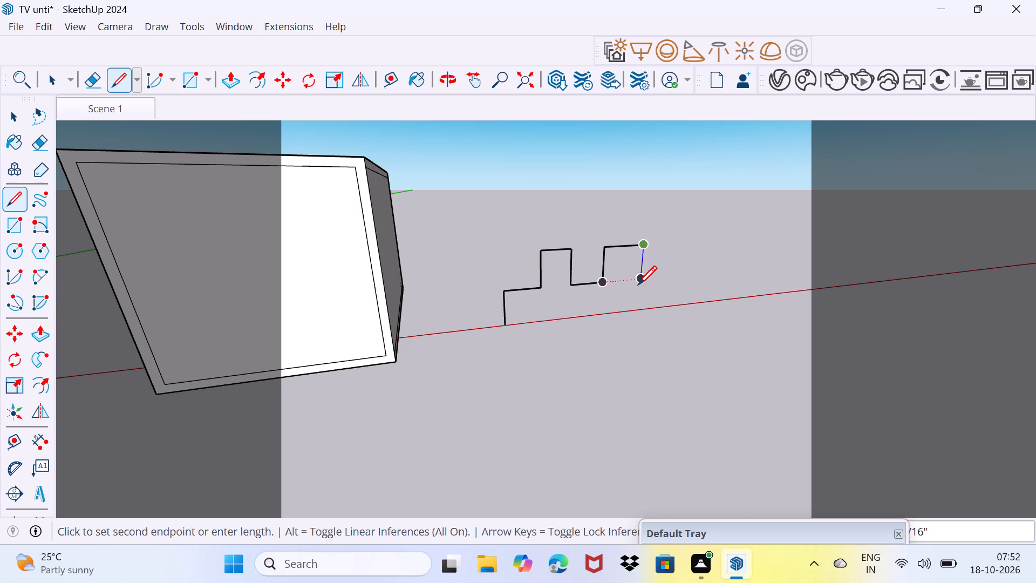
{"action": "left_click", "coordinate": [638, 284]}
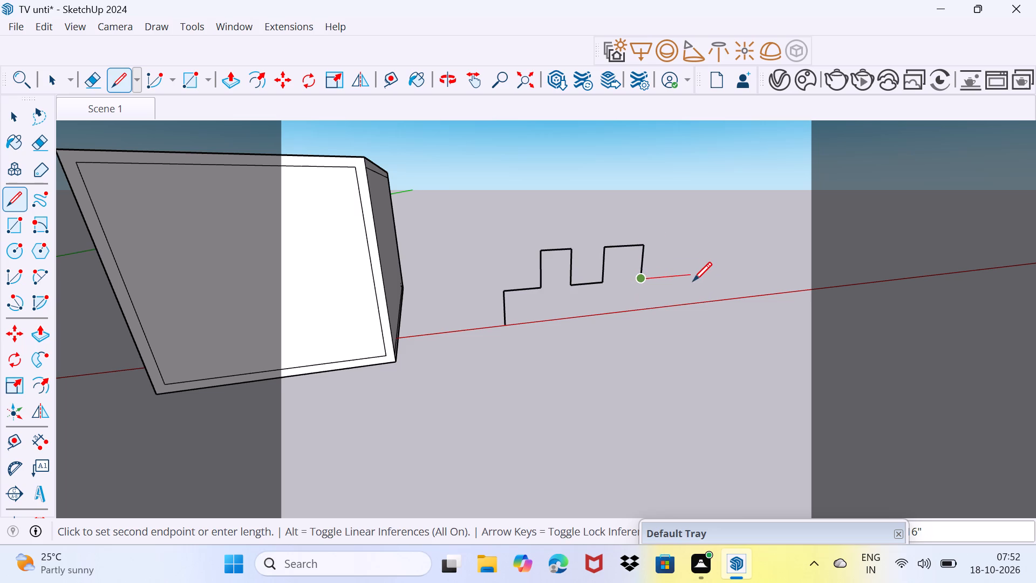
Continue the toothed outline along the red axis direction away from the room box with two more square teeth separated by gaps.
{"action": "left_click", "coordinate": [663, 280]}
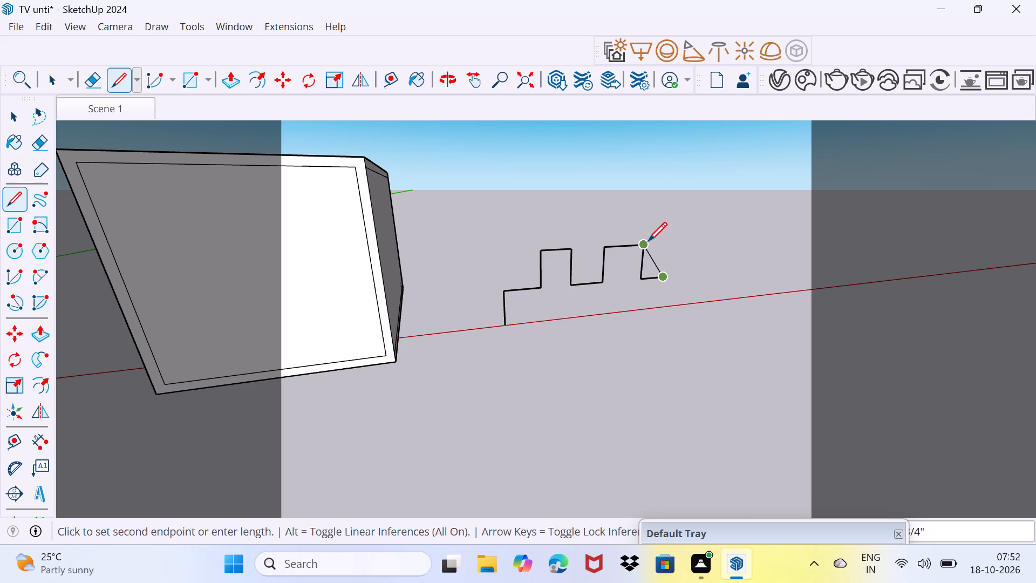
{"action": "left_click", "coordinate": [670, 240]}
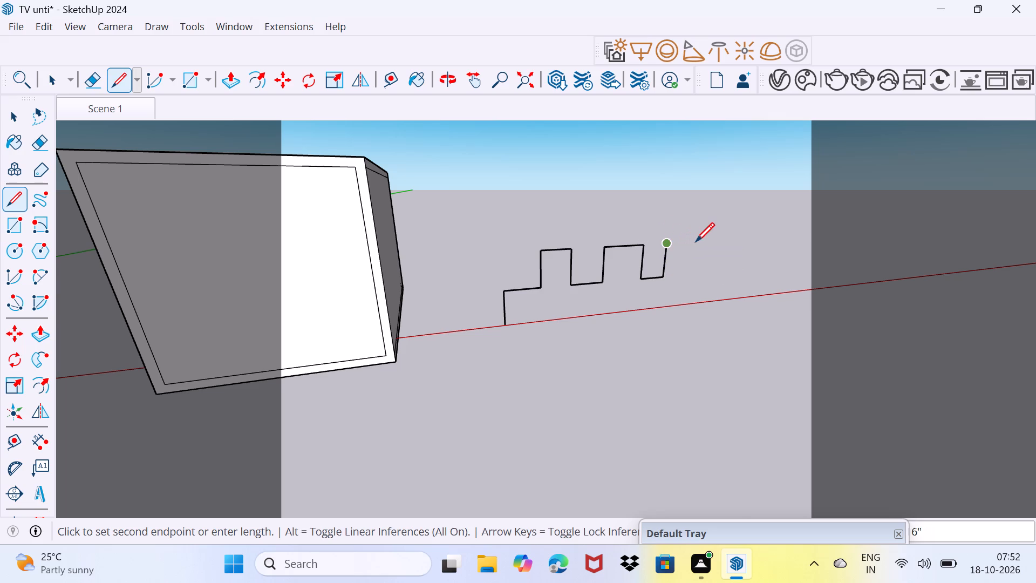
{"action": "left_click", "coordinate": [702, 241]}
{"action": "left_click", "coordinate": [698, 279]}
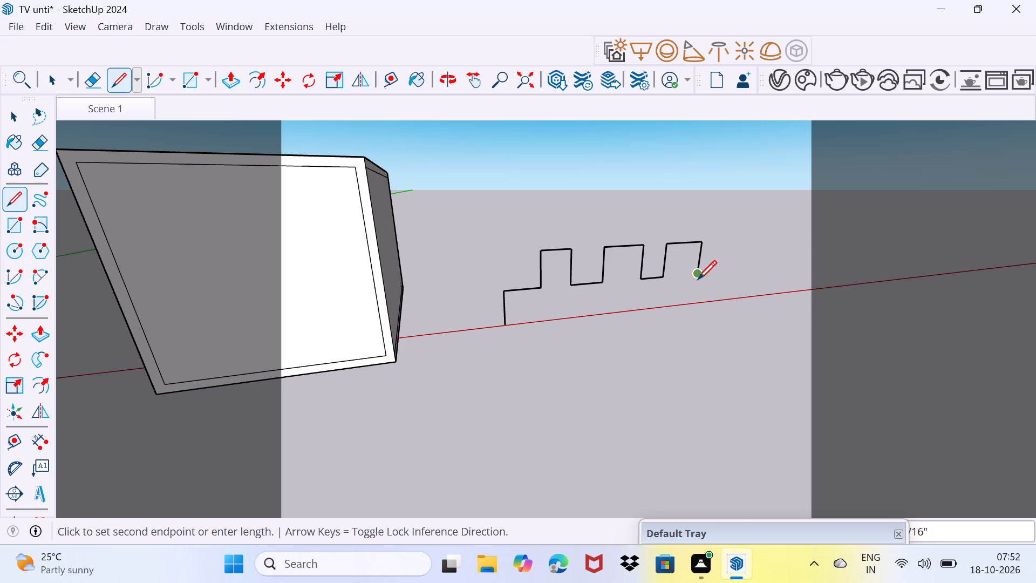
{"action": "left_click", "coordinate": [740, 274]}
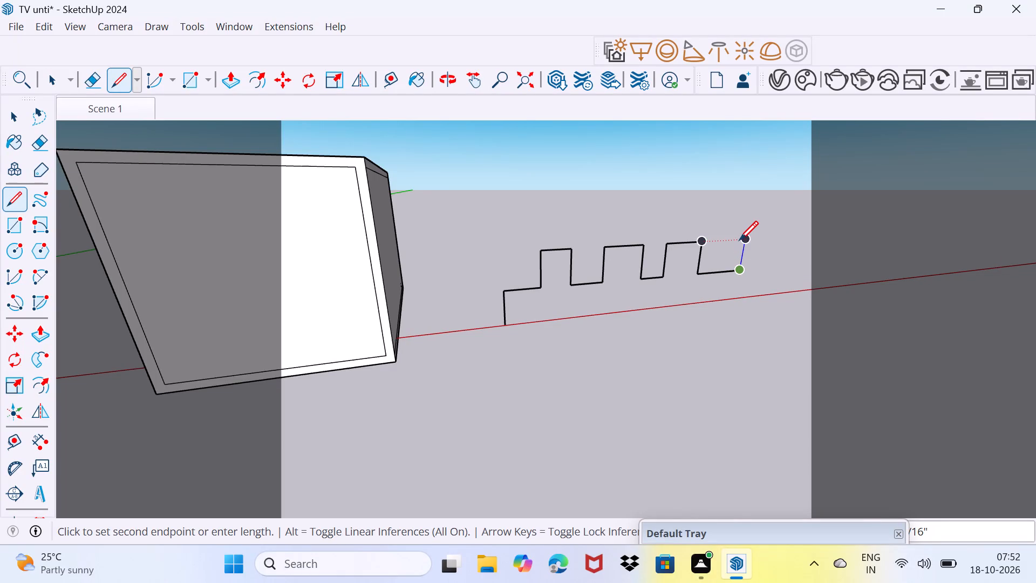
{"action": "left_click", "coordinate": [739, 240]}
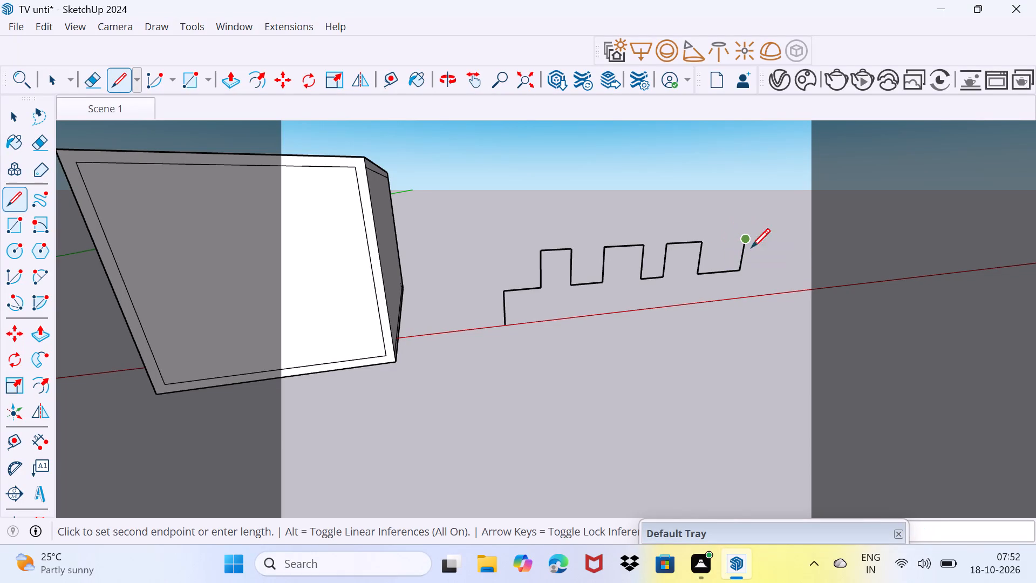
{"action": "scroll", "coordinate": [771, 239], "scroll_direction": "down", "scroll_amount": 3}
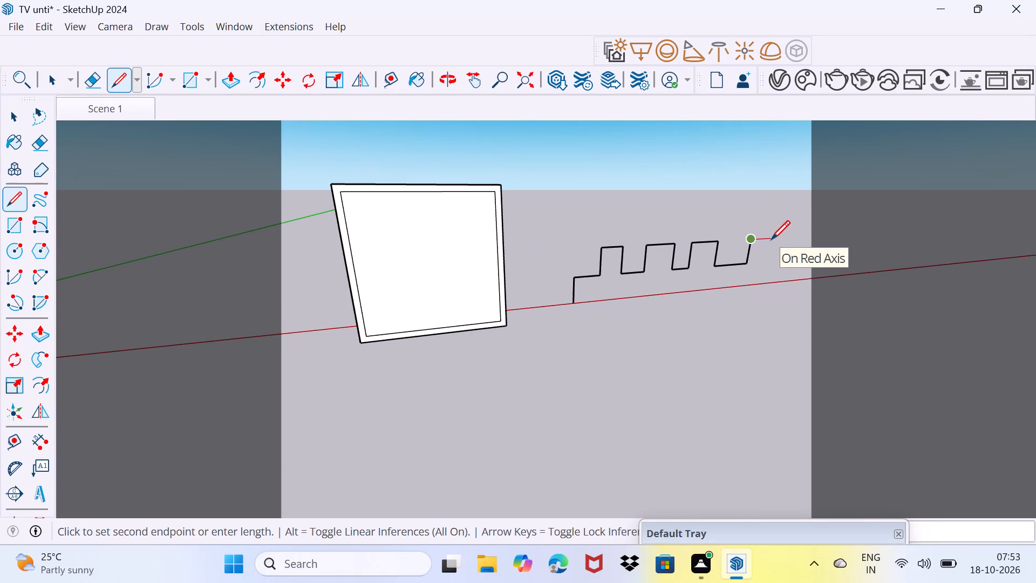
{"action": "middle_click_drag", "start_coordinate": [771, 239], "coordinate": [506, 237], "text": "shift"}
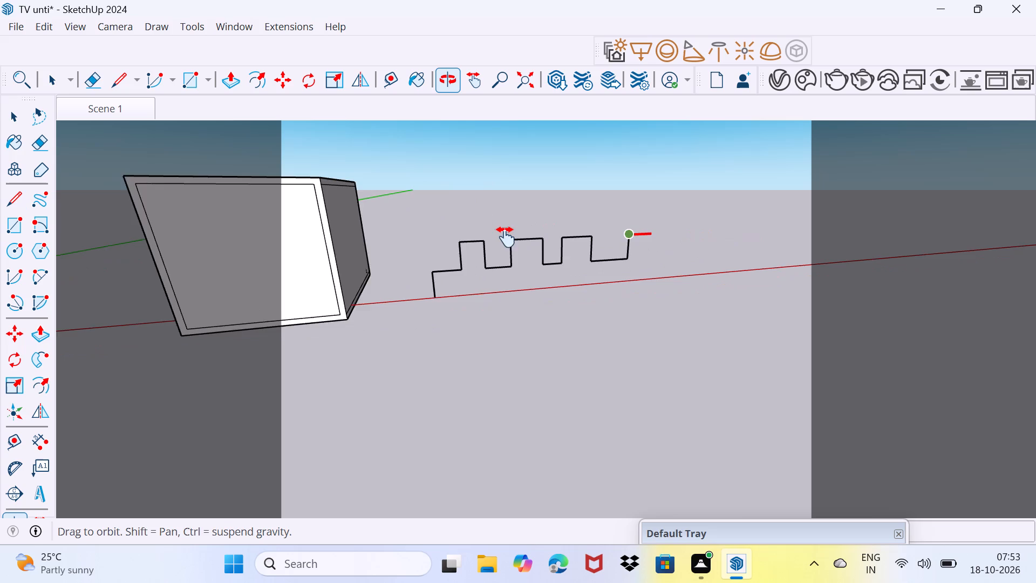
{"action": "middle_click_drag", "start_coordinate": [506, 237], "coordinate": [502, 237], "text": "shift"}
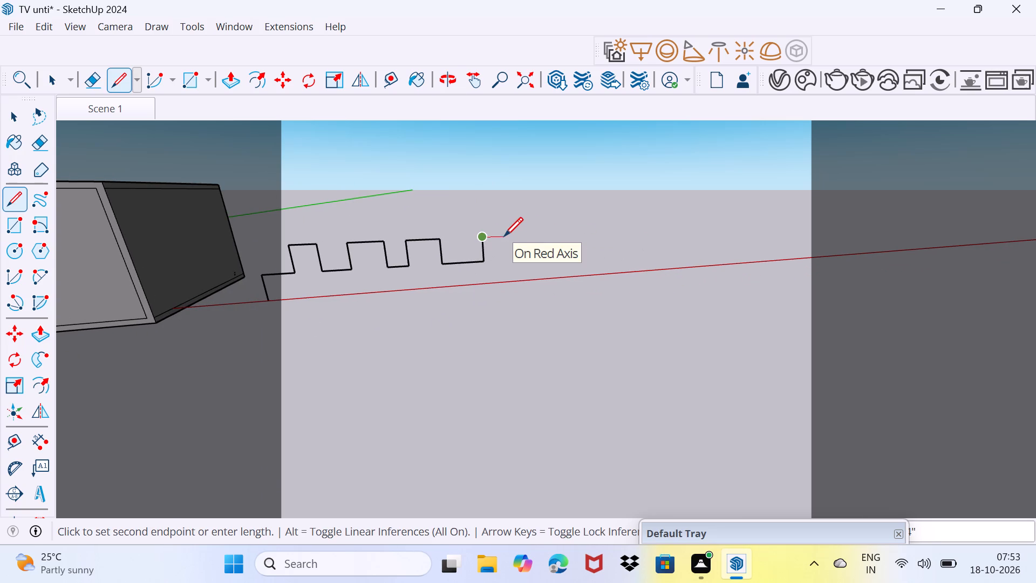
{"action": "left_click", "coordinate": [513, 243]}
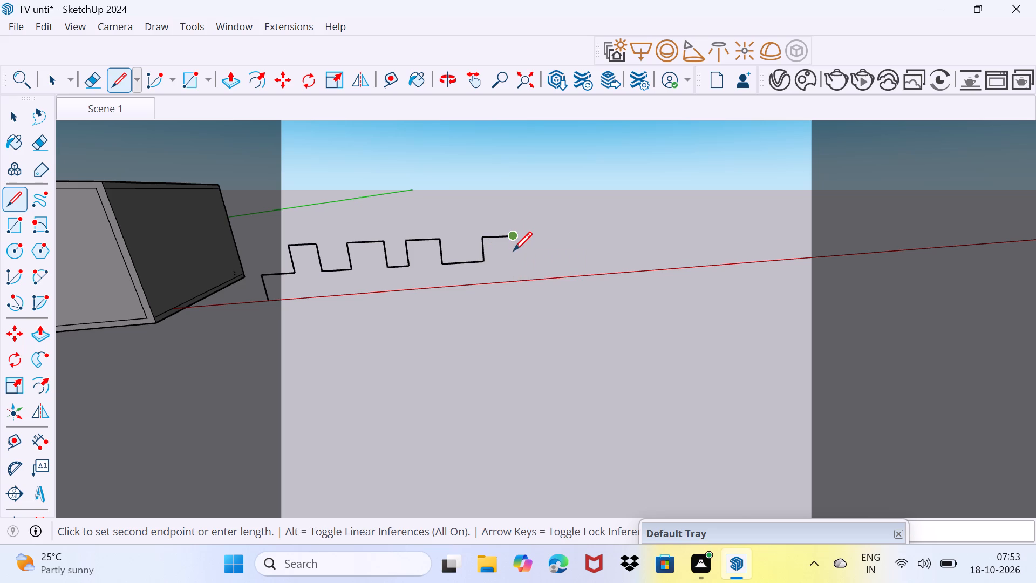
{"action": "left_click", "coordinate": [515, 267]}
Add one more gap beyond the toothed outline's last tooth and bridge the open tops of all four gaps with lines.
{"action": "left_click", "coordinate": [542, 259]}
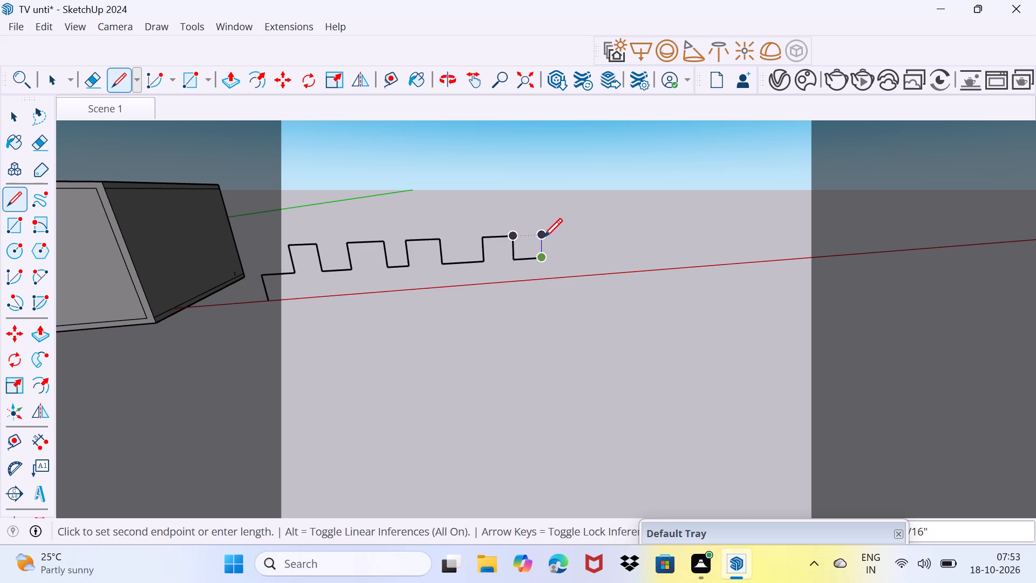
{"action": "left_click", "coordinate": [543, 236]}
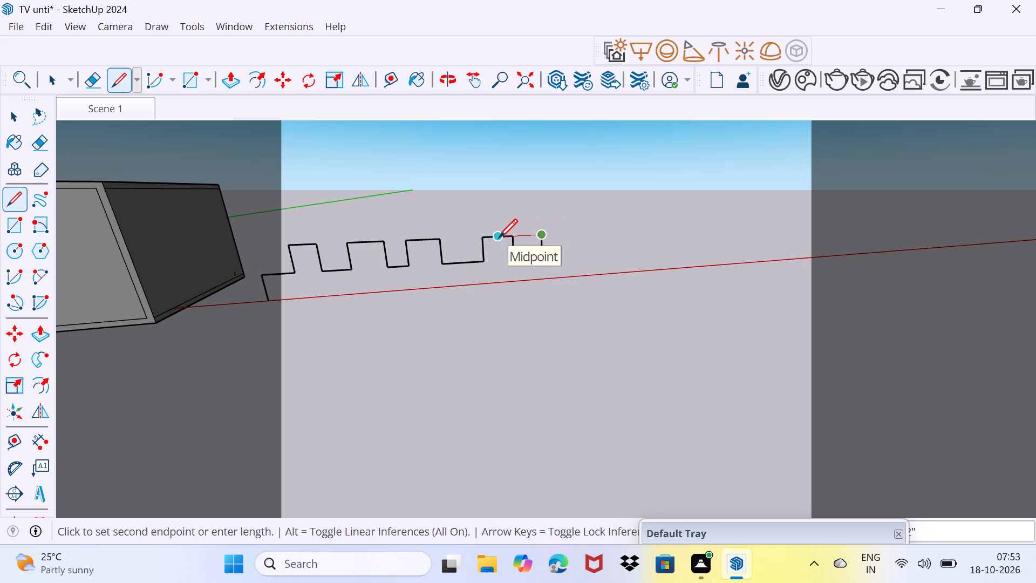
{"action": "left_click", "coordinate": [499, 238]}
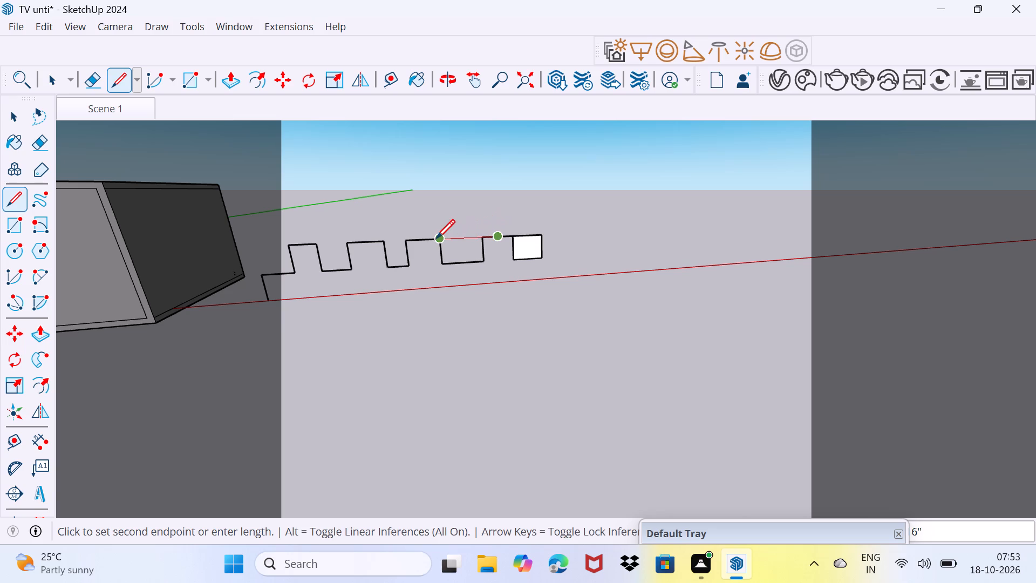
{"action": "left_click", "coordinate": [436, 238]}
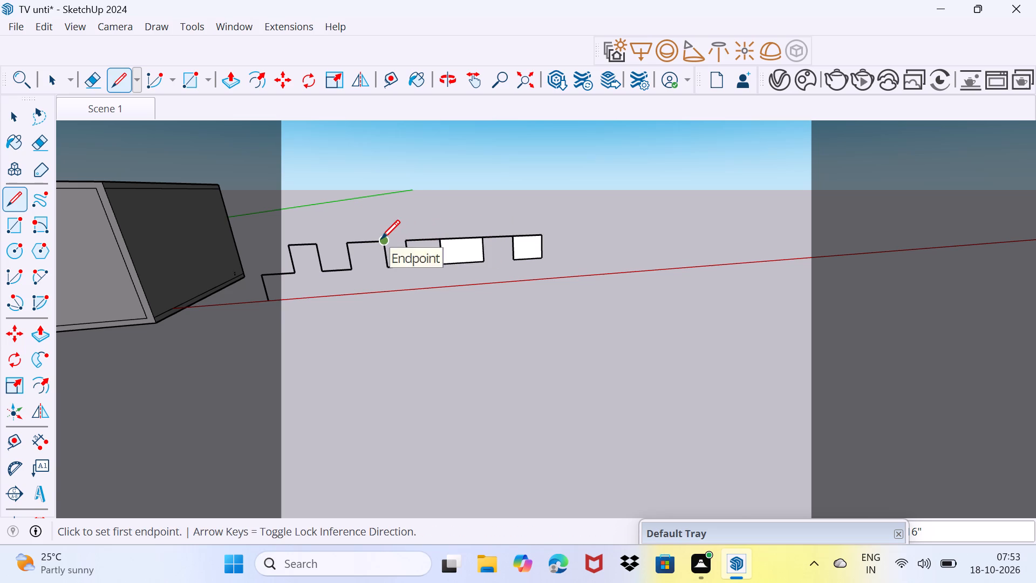
{"action": "left_click", "coordinate": [381, 239]}
{"action": "left_click", "coordinate": [412, 240]}
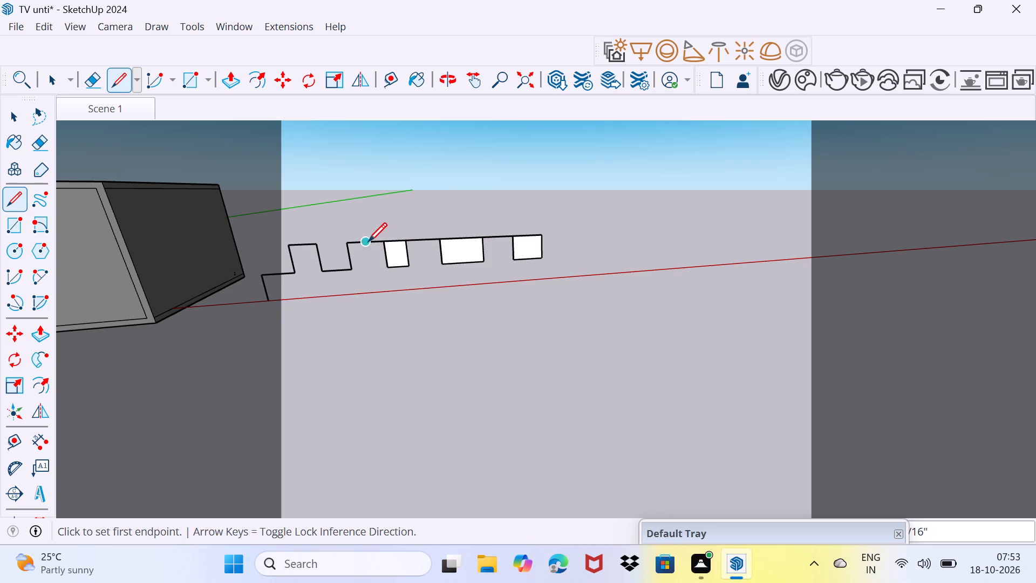
{"action": "scroll", "coordinate": [362, 241], "scroll_direction": "down", "scroll_amount": 2}
{"action": "middle_click_drag", "start_coordinate": [356, 243], "coordinate": [487, 249], "text": "shift"}
{"action": "scroll", "coordinate": [486, 252], "scroll_direction": "up", "scroll_amount": 2}
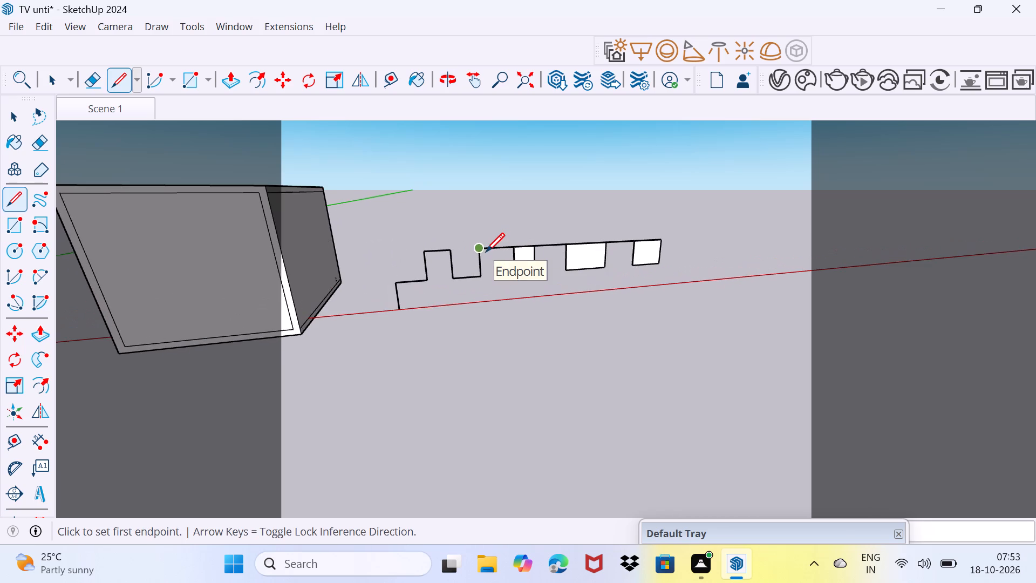
{"action": "scroll", "coordinate": [486, 252], "scroll_direction": "up", "scroll_amount": 2}
{"action": "left_click", "coordinate": [478, 246]}
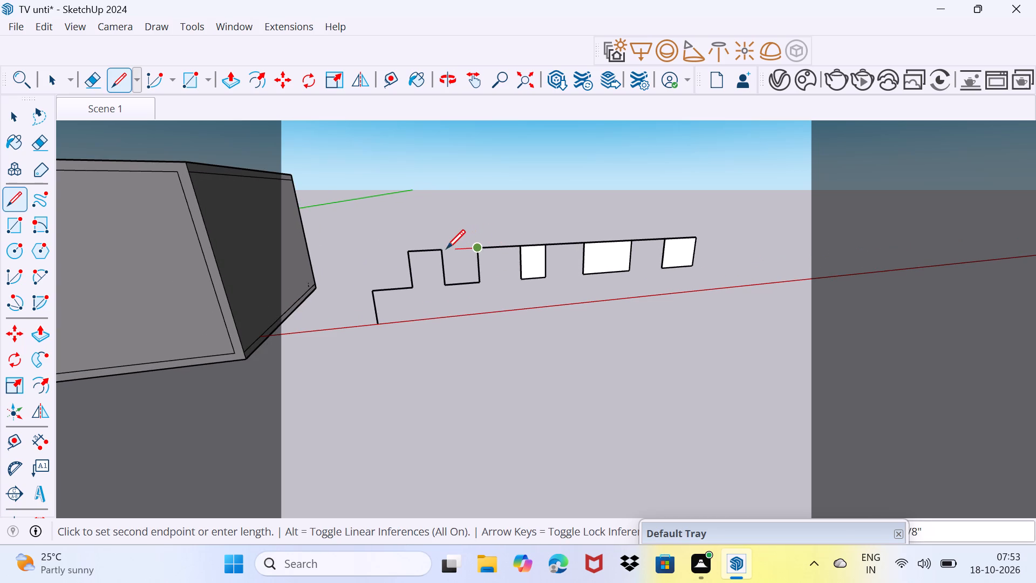
{"action": "left_click", "coordinate": [439, 250]}
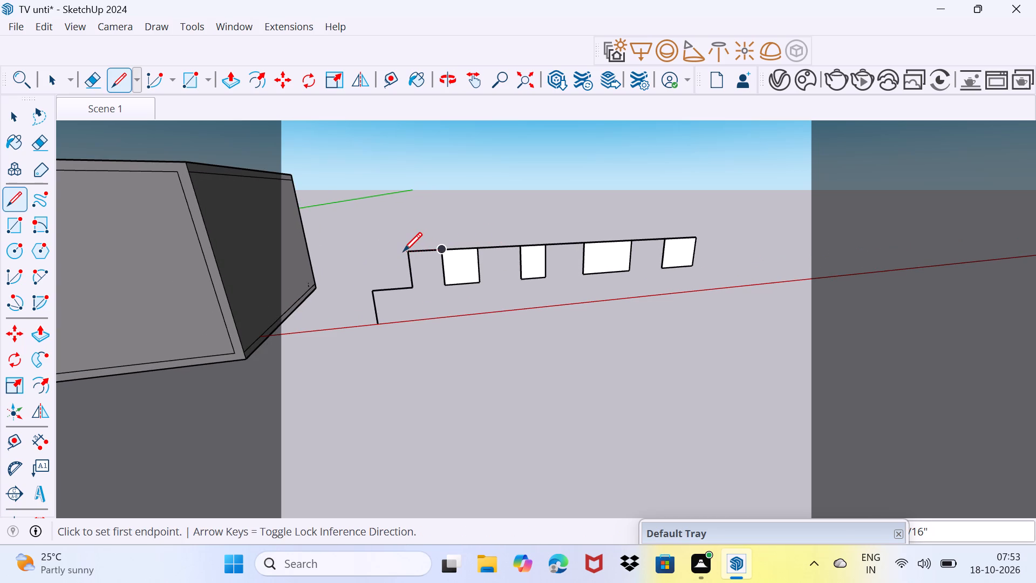
Enclose the outline's first step with a line up from its outer corner and across to the first tooth's upper corner.
{"action": "left_click", "coordinate": [403, 251]}
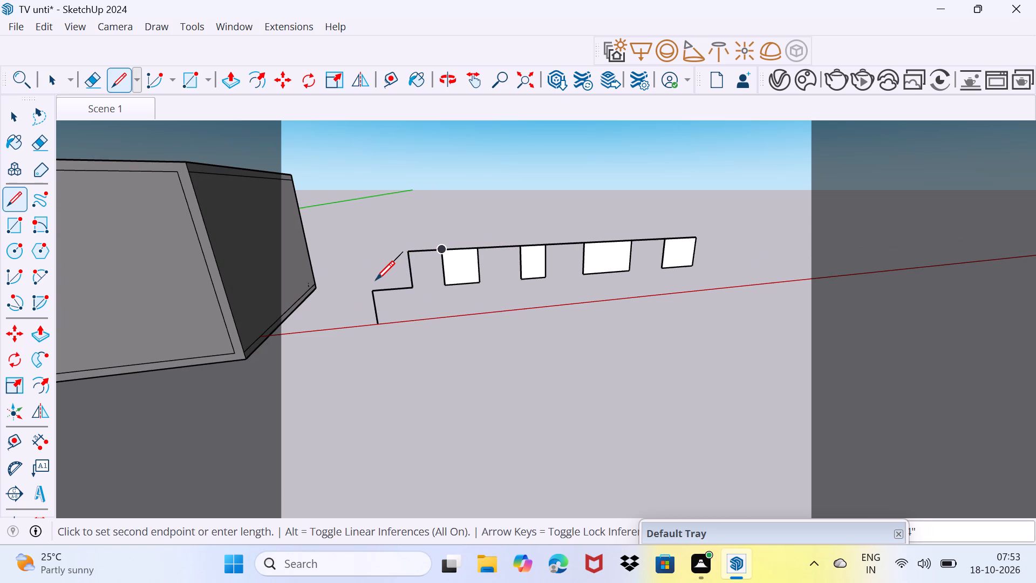
{"action": "key", "text": "Escape"}
{"action": "left_click", "coordinate": [373, 293]}
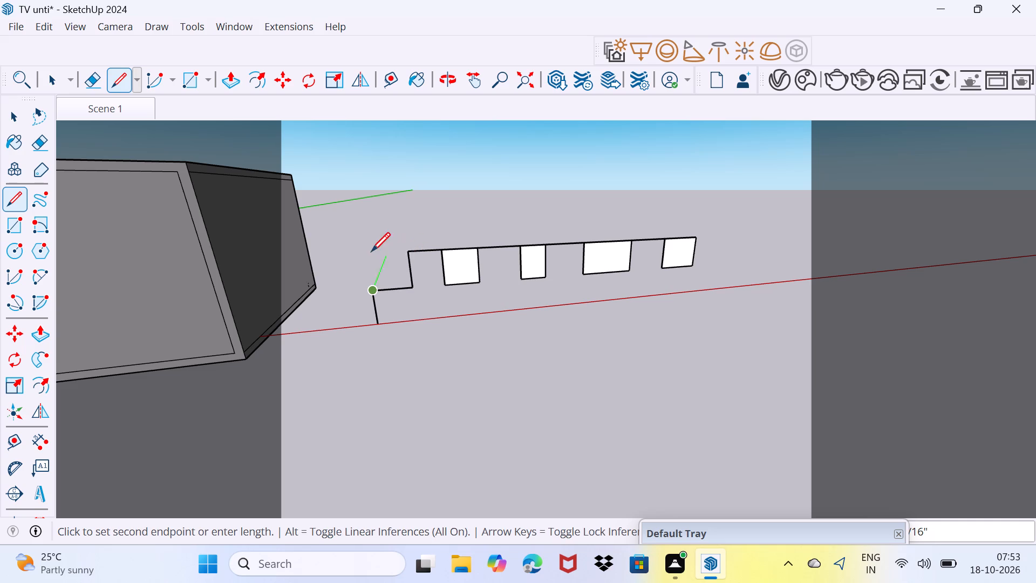
{"action": "left_click", "coordinate": [358, 254]}
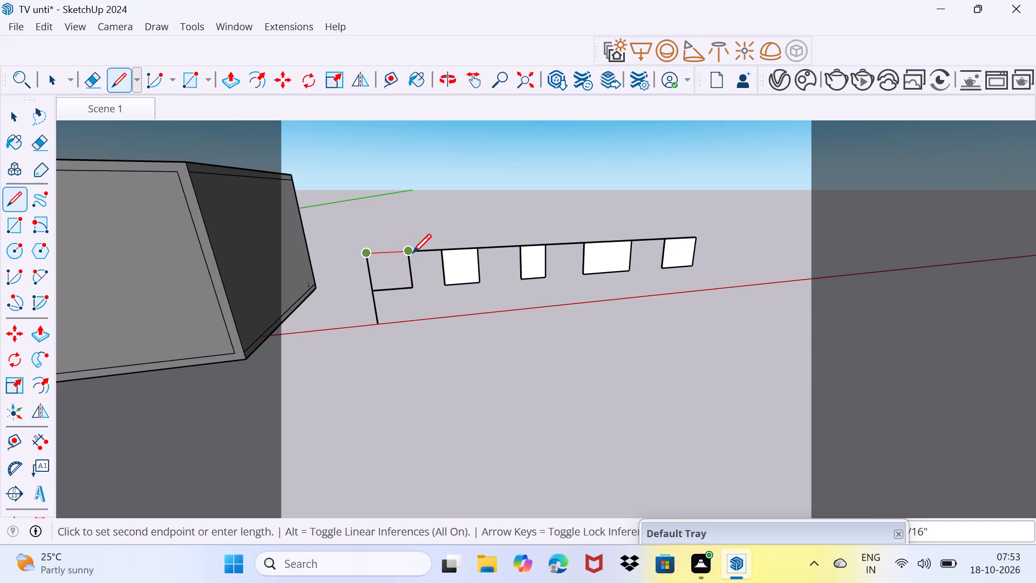
{"action": "left_click", "coordinate": [412, 253]}
{"action": "scroll", "coordinate": [412, 253], "scroll_direction": "down", "scroll_amount": 1}
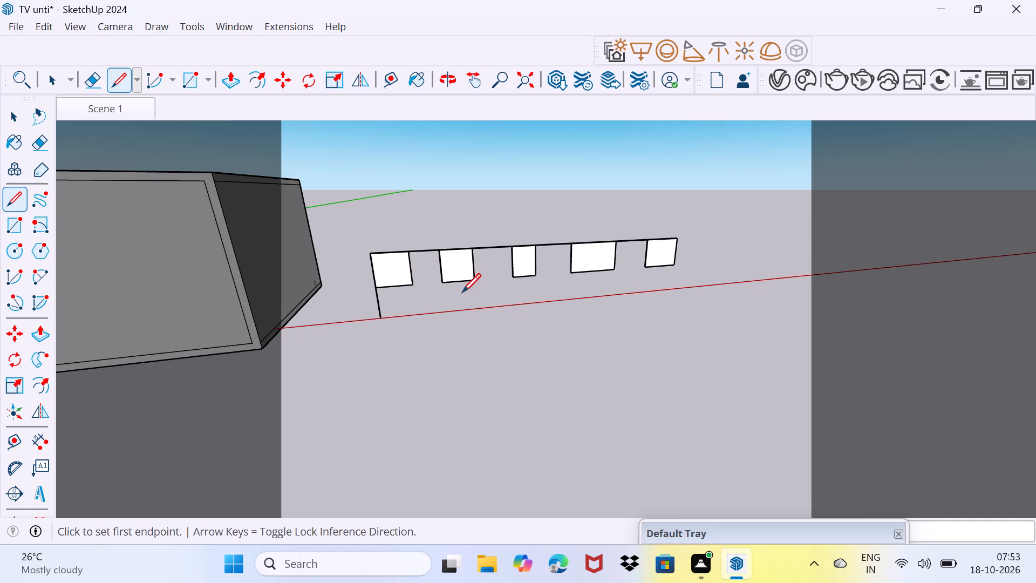
Draw a line from the midpoint of the first square's lower edge down to the red axis, continuing into a short base and small pointed peak.
{"action": "middle_click_drag", "start_coordinate": [462, 292], "coordinate": [355, 409]}
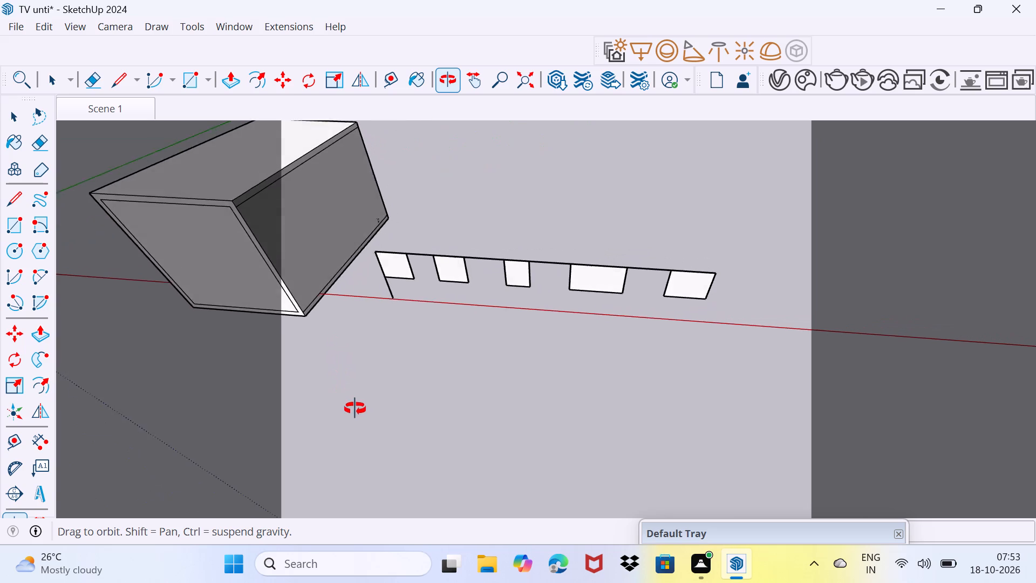
{"action": "middle_click_drag", "start_coordinate": [355, 409], "coordinate": [582, 443]}
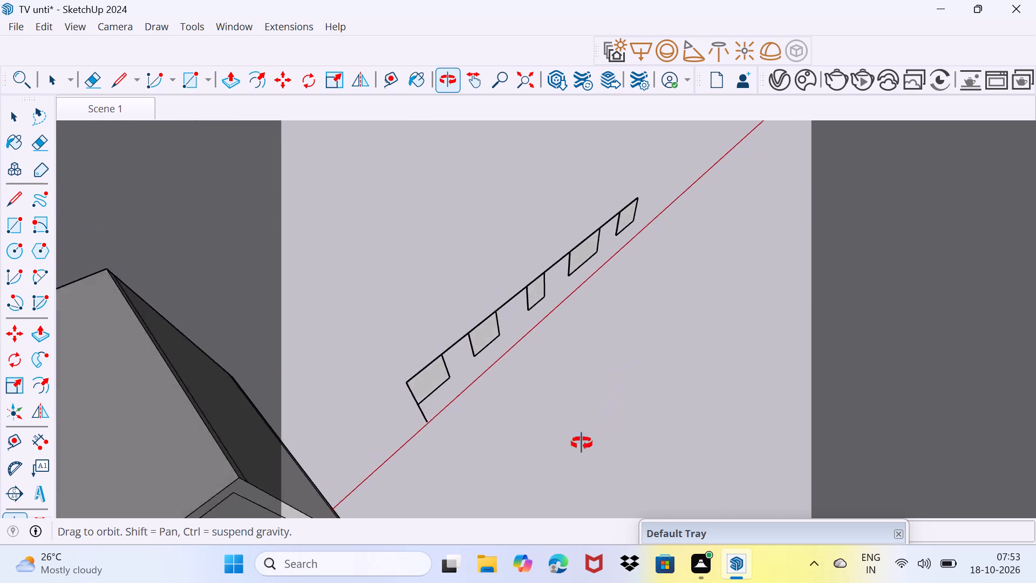
{"action": "middle_click_drag", "start_coordinate": [582, 443], "coordinate": [425, 263]}
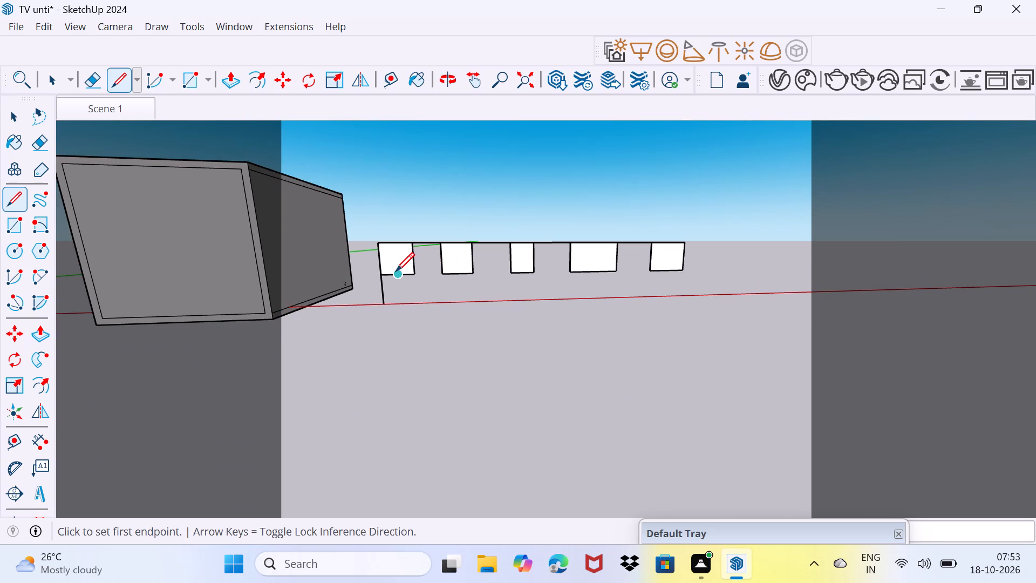
{"action": "left_click", "coordinate": [397, 270]}
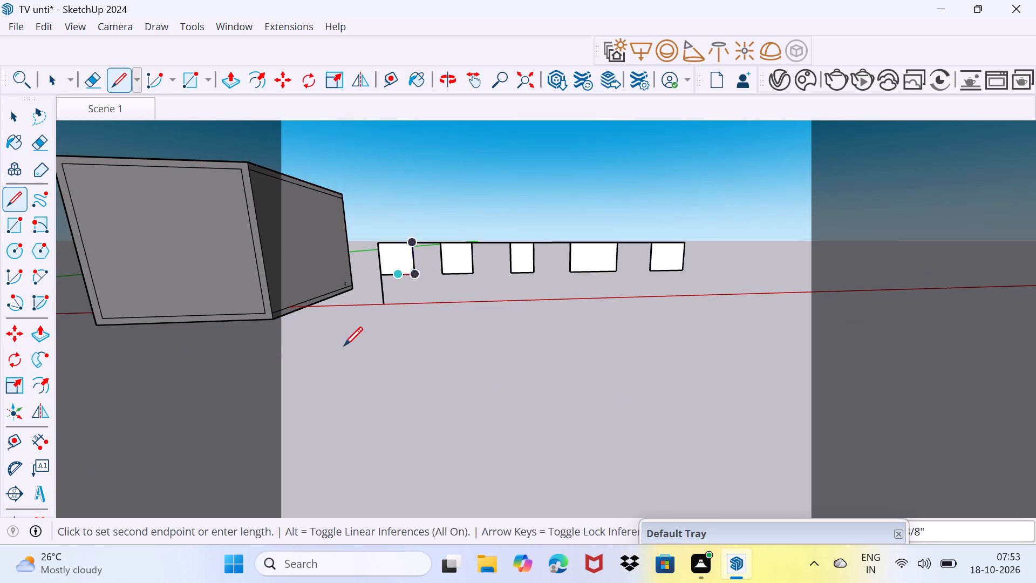
{"action": "left_click", "coordinate": [399, 304]}
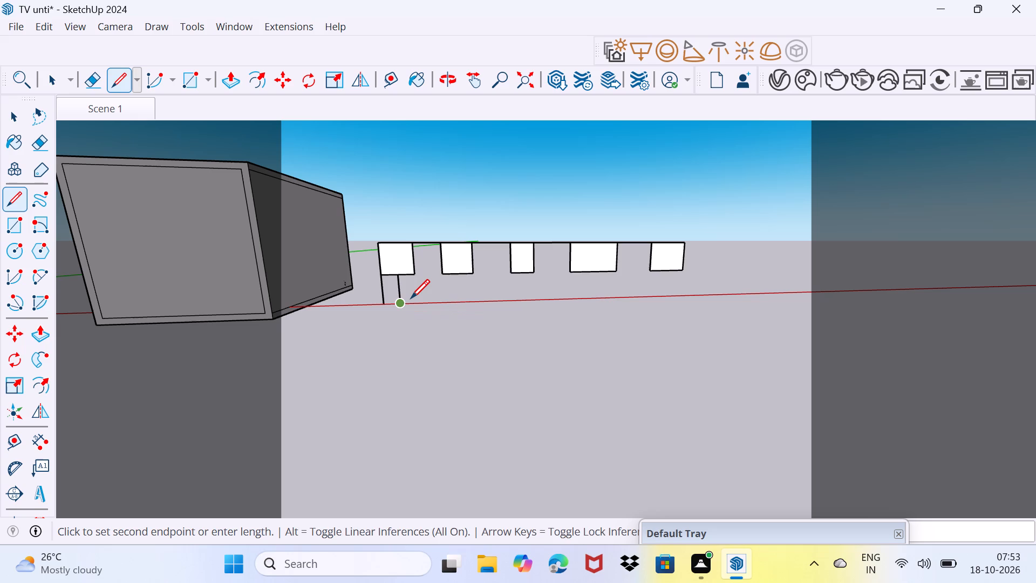
{"action": "left_click", "coordinate": [411, 298]}
{"action": "left_click", "coordinate": [411, 298]}
{"action": "left_click", "coordinate": [419, 289]}
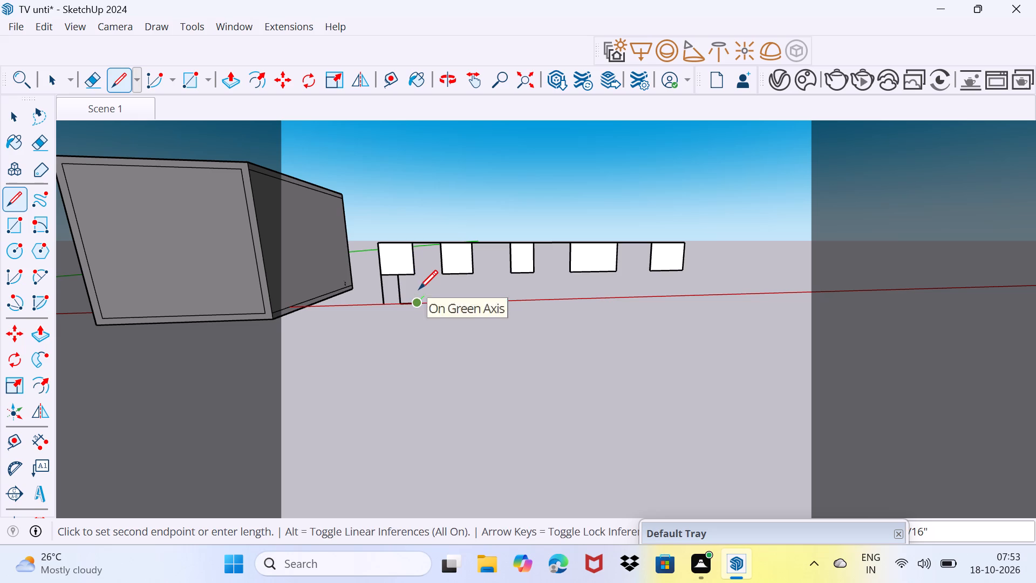
{"action": "left_click", "coordinate": [420, 293]}
{"action": "left_click", "coordinate": [440, 308]}
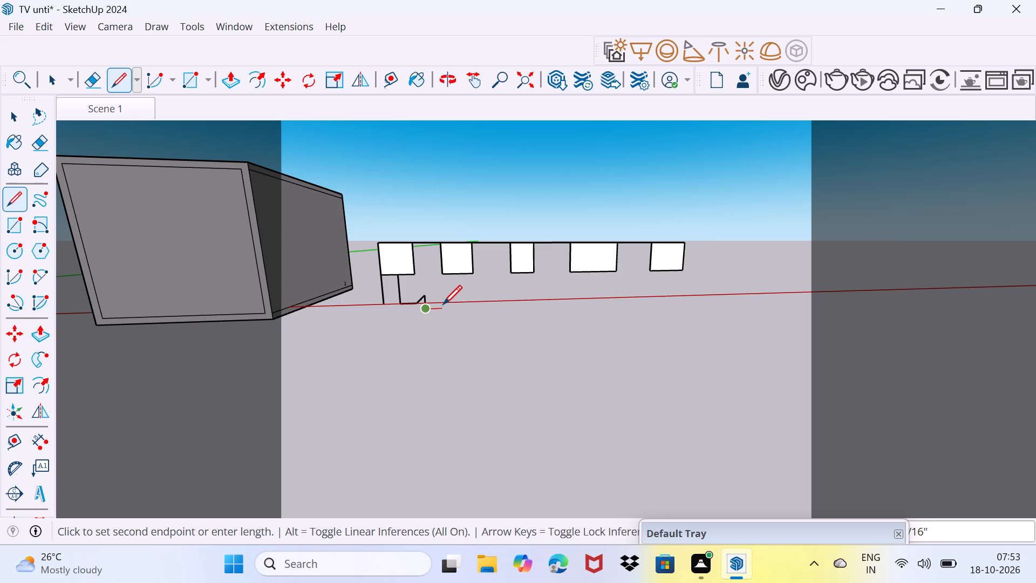
Continue the lower outline along the red axis direction with a short base, a small flat-topped bump and a longer flat stretch.
{"action": "left_click", "coordinate": [443, 304]}
{"action": "left_click", "coordinate": [446, 297]}
{"action": "left_click", "coordinate": [446, 297]}
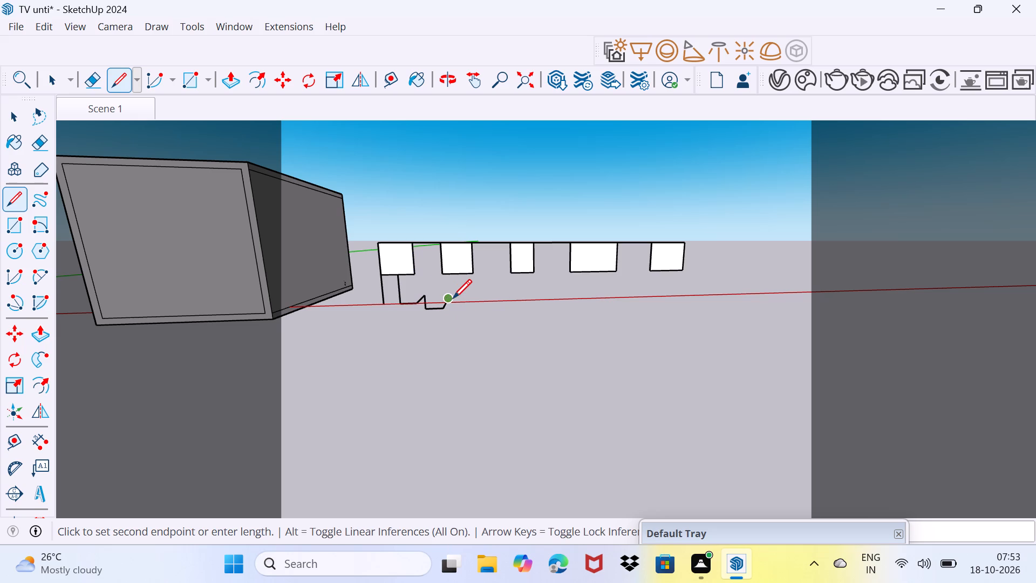
{"action": "left_click", "coordinate": [461, 298]}
{"action": "left_click", "coordinate": [461, 298]}
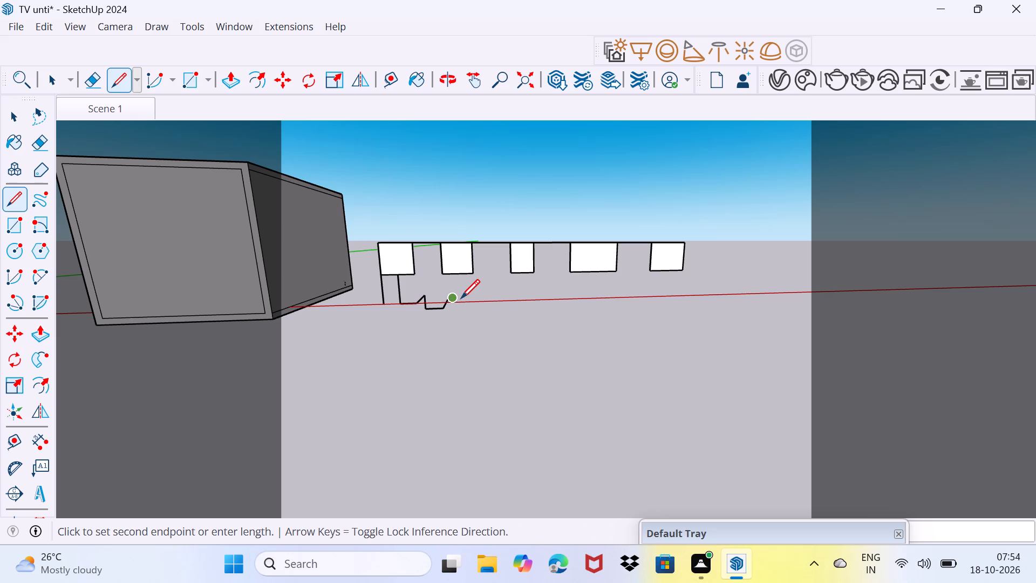
{"action": "left_click", "coordinate": [461, 300]}
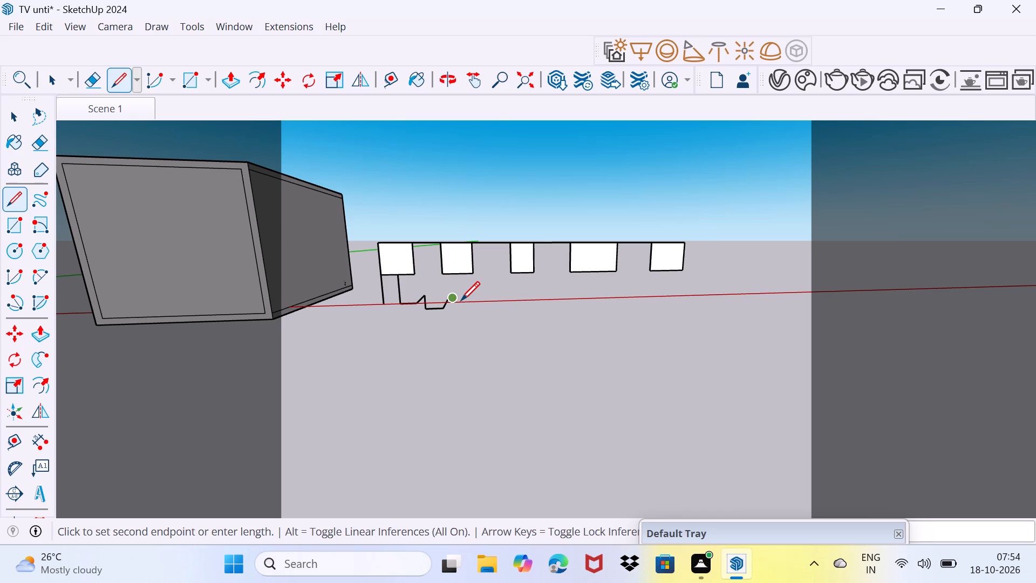
{"action": "left_click", "coordinate": [461, 309]}
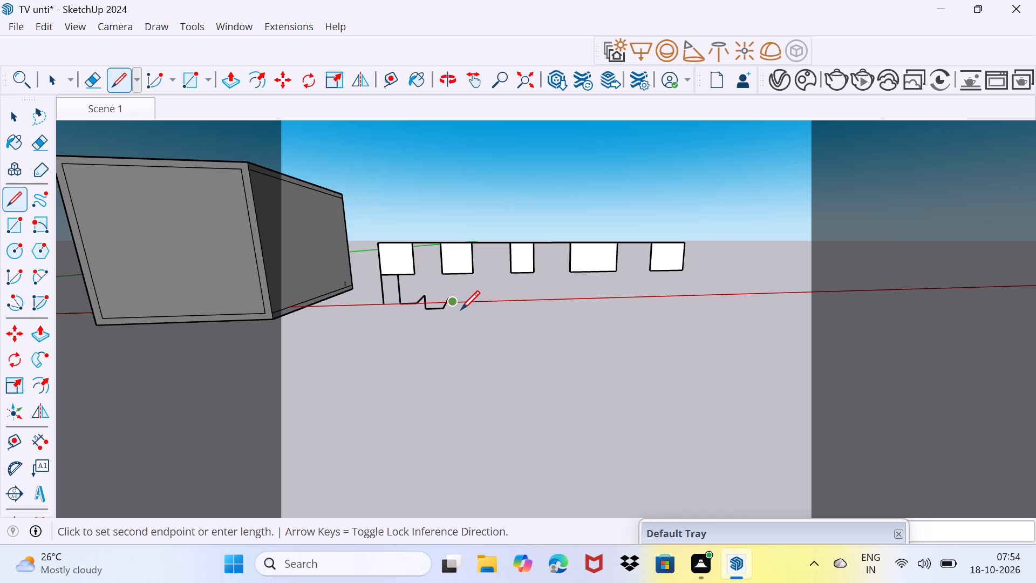
{"action": "left_click", "coordinate": [461, 309]}
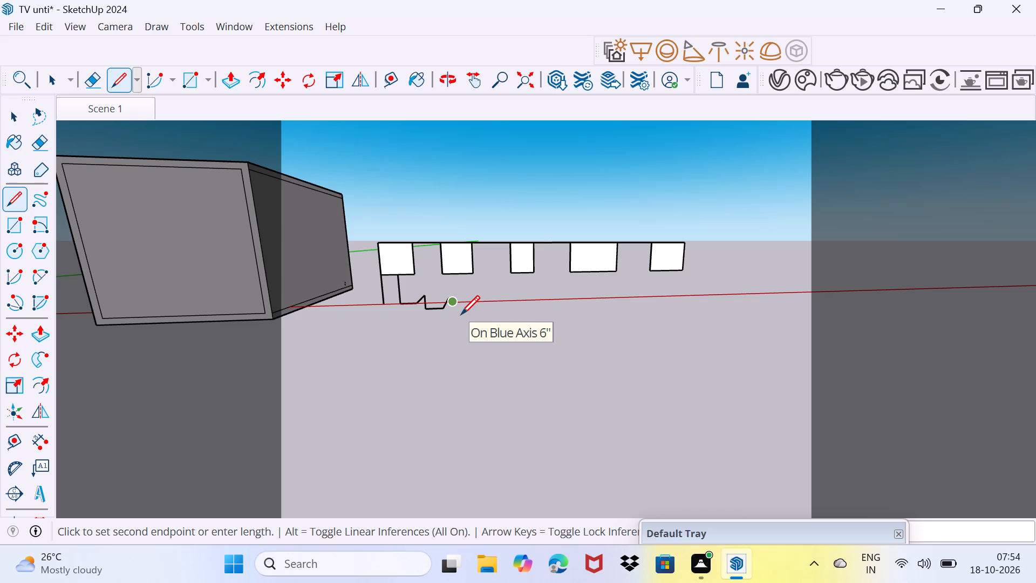
{"action": "left_click", "coordinate": [461, 314]}
{"action": "left_click", "coordinate": [470, 311]}
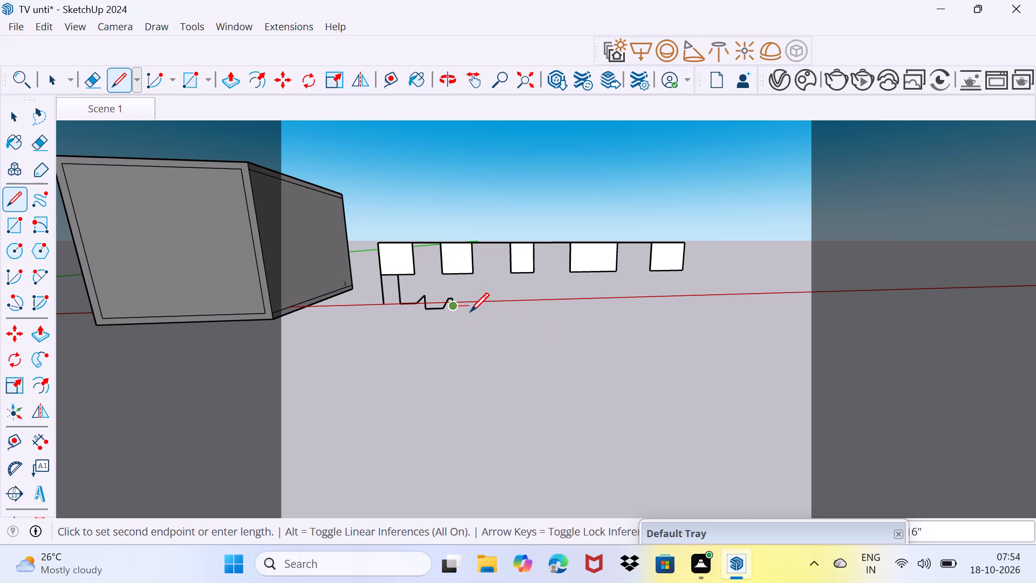
{"action": "left_click", "coordinate": [472, 308]}
{"action": "left_click", "coordinate": [470, 313]}
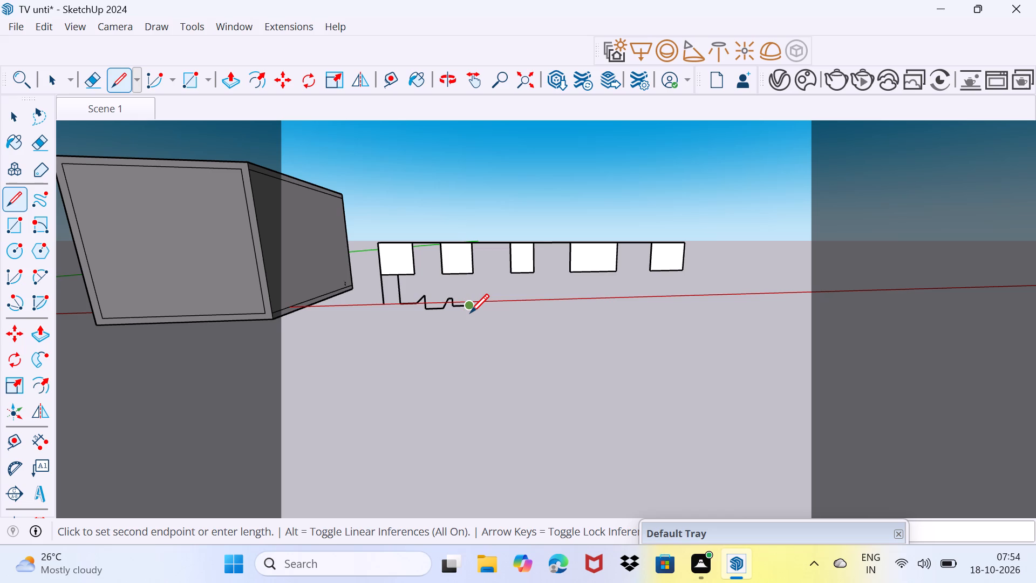
{"action": "left_click", "coordinate": [476, 302]}
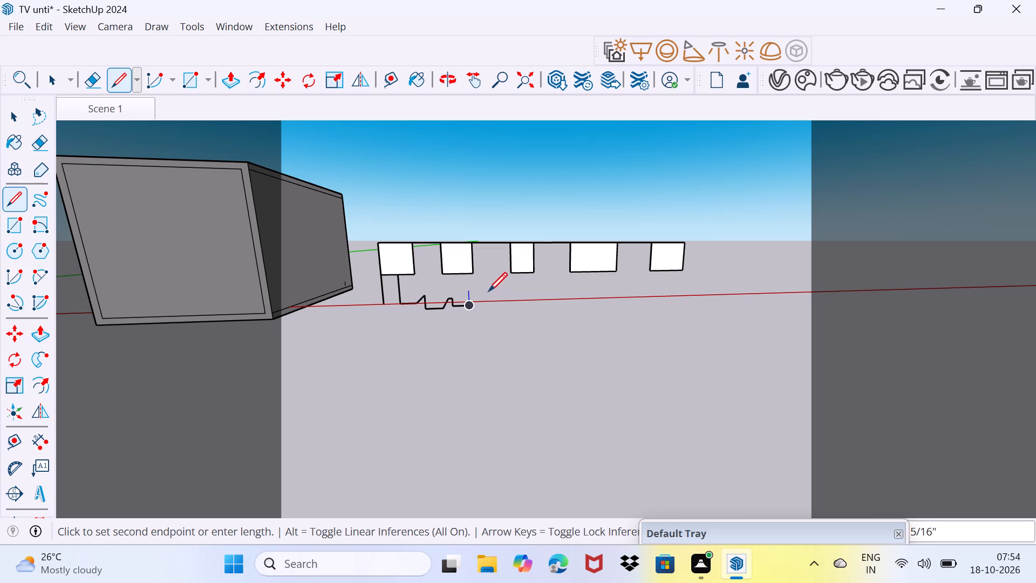
{"action": "left_click", "coordinate": [497, 291]}
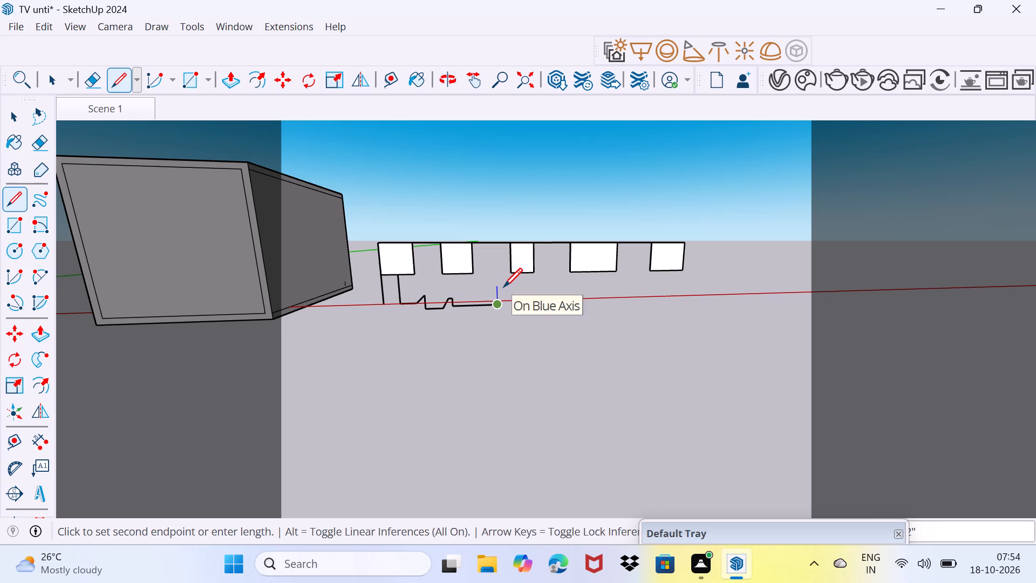
Add a square-topped bump at the end of the lower outline's flat stretch with lines up, across and back down.
{"action": "left_click", "coordinate": [503, 287]}
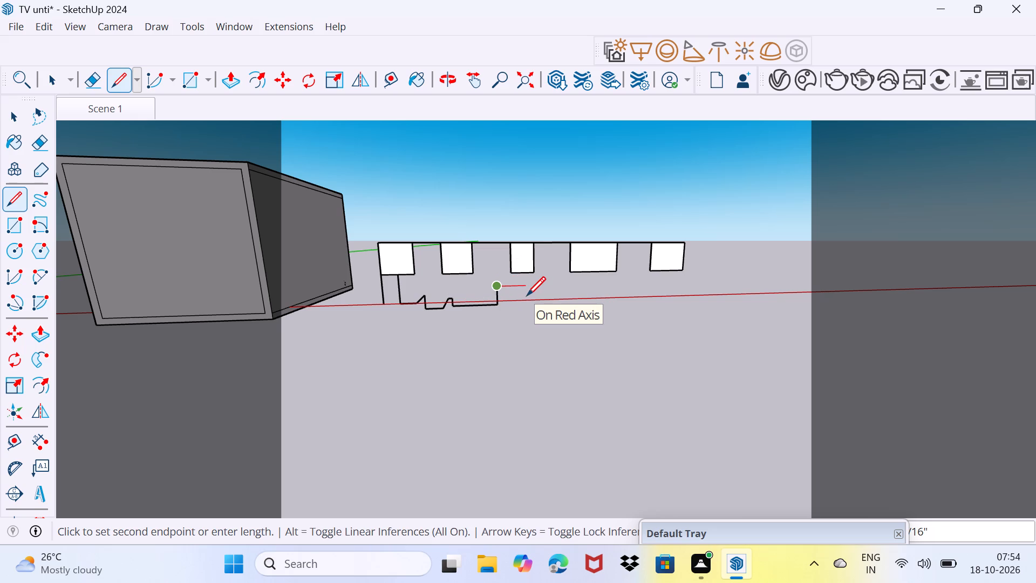
{"action": "left_click", "coordinate": [527, 295]}
{"action": "left_click", "coordinate": [521, 305]}
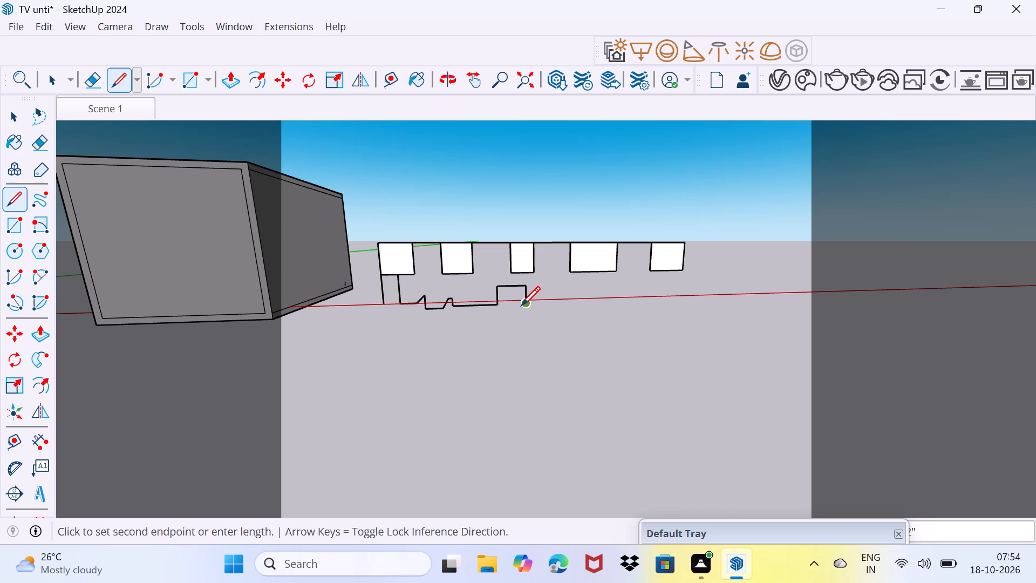
{"action": "left_click", "coordinate": [521, 307]}
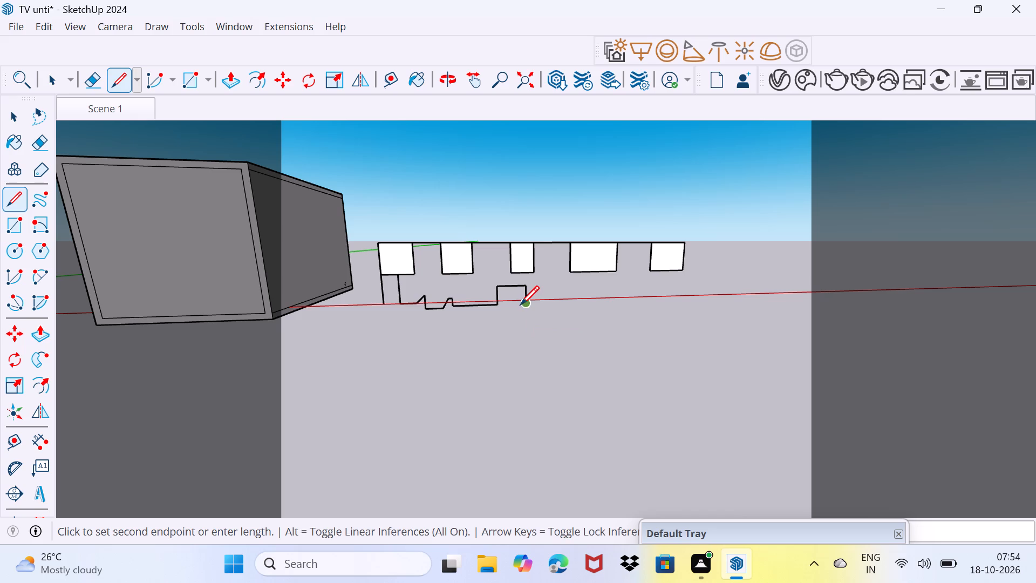
Draw a base line from the bump's foot back under its middle, and out past the foot along the red axis direction.
{"action": "left_click", "coordinate": [520, 304]}
{"action": "left_click", "coordinate": [512, 311]}
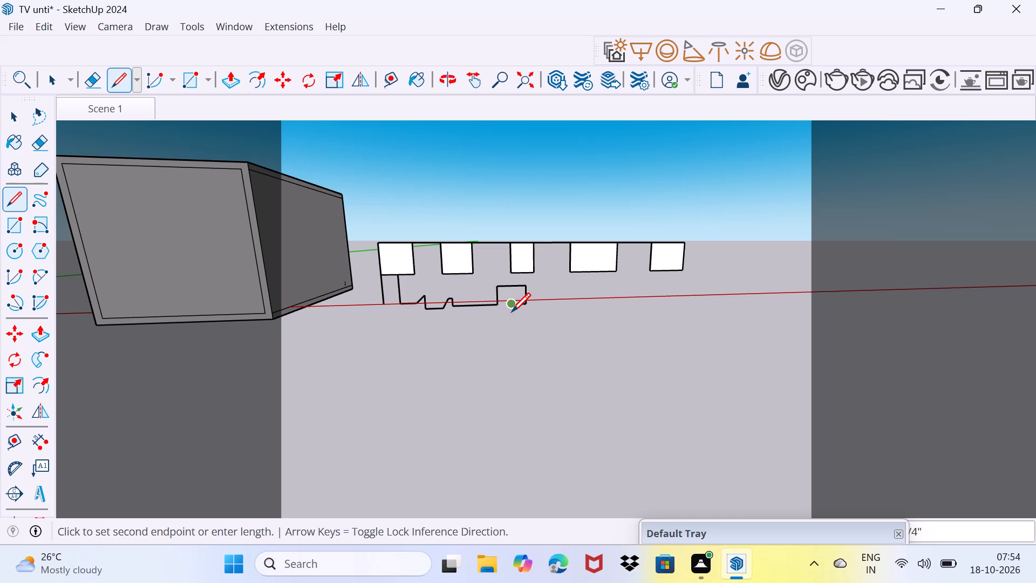
{"action": "left_click", "coordinate": [543, 300]}
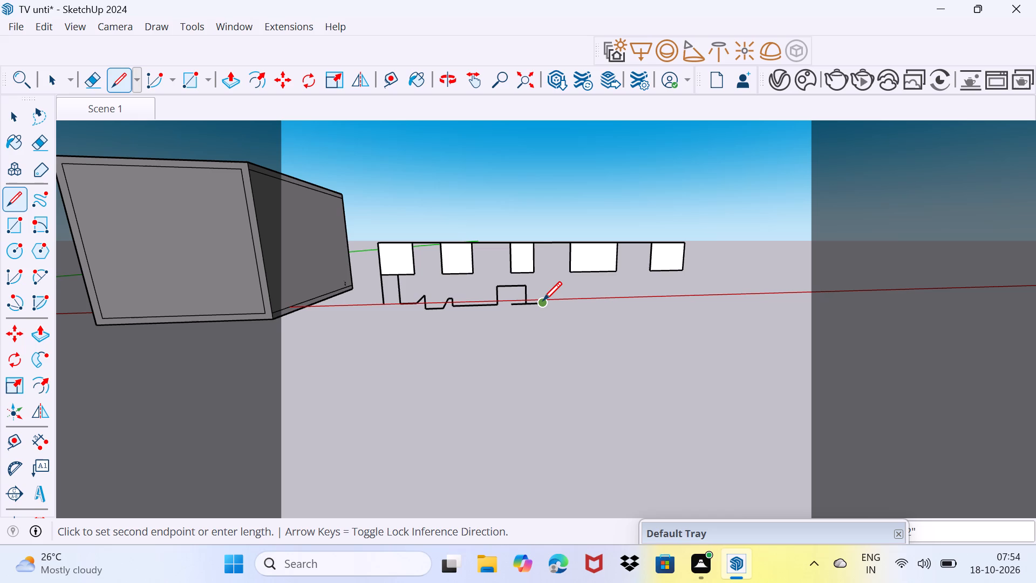
{"action": "left_click", "coordinate": [543, 300]}
{"action": "left_click", "coordinate": [543, 300]}
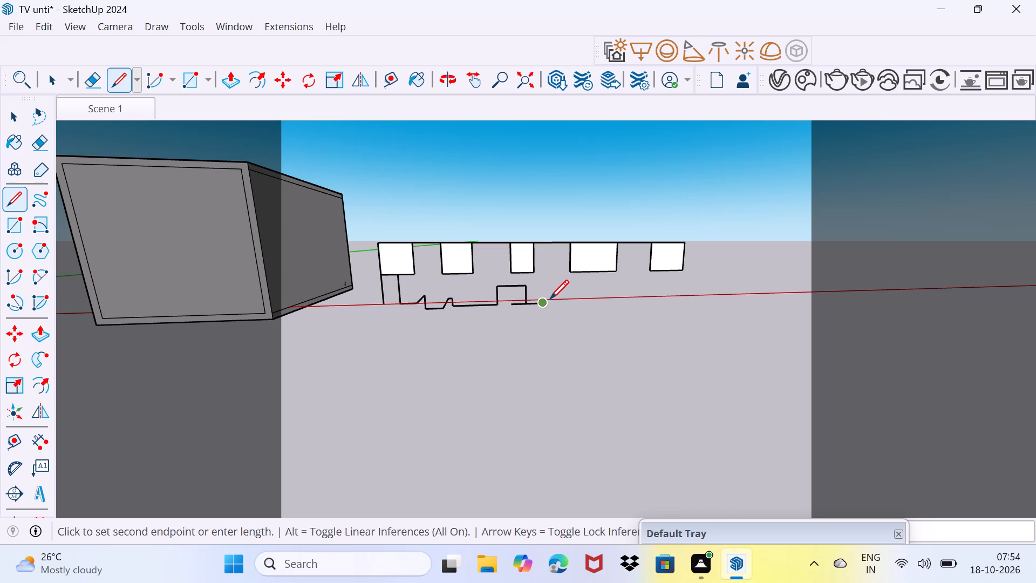
{"action": "left_click", "coordinate": [551, 298]}
{"action": "left_click", "coordinate": [554, 295]}
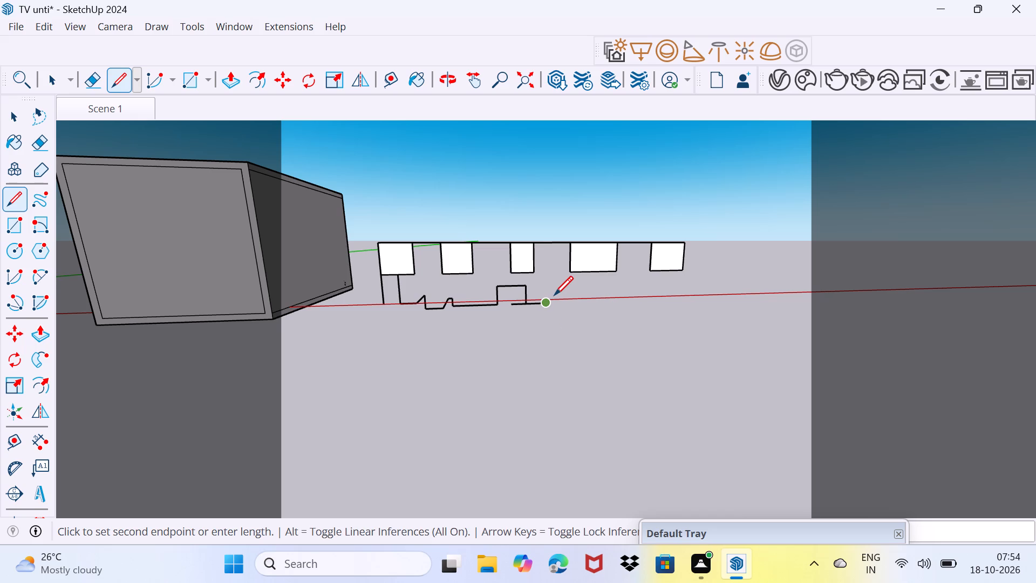
{"action": "left_click", "coordinate": [545, 309]}
{"action": "left_click", "coordinate": [552, 300]}
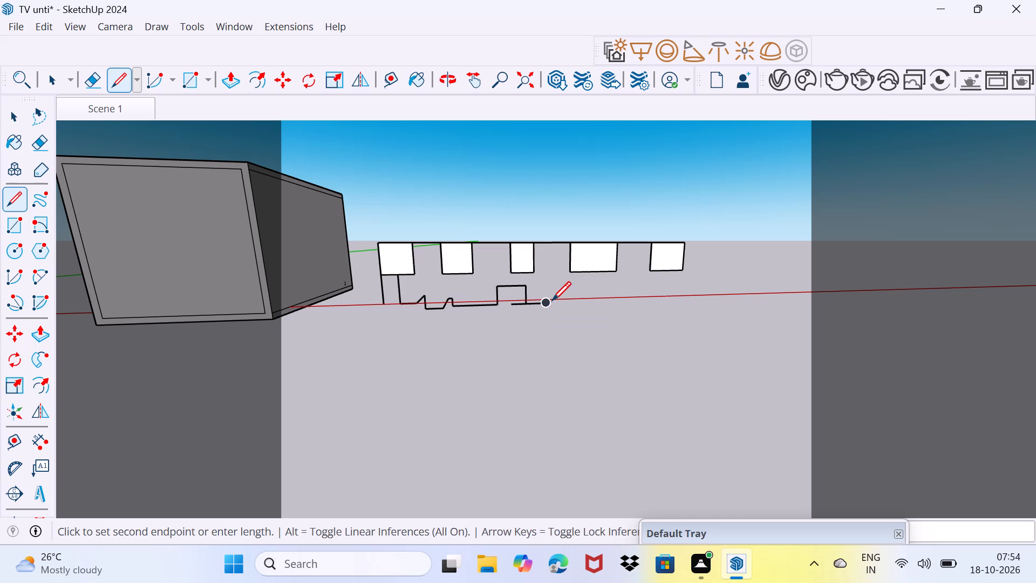
{"action": "left_click", "coordinate": [549, 304]}
{"action": "left_click", "coordinate": [554, 298]}
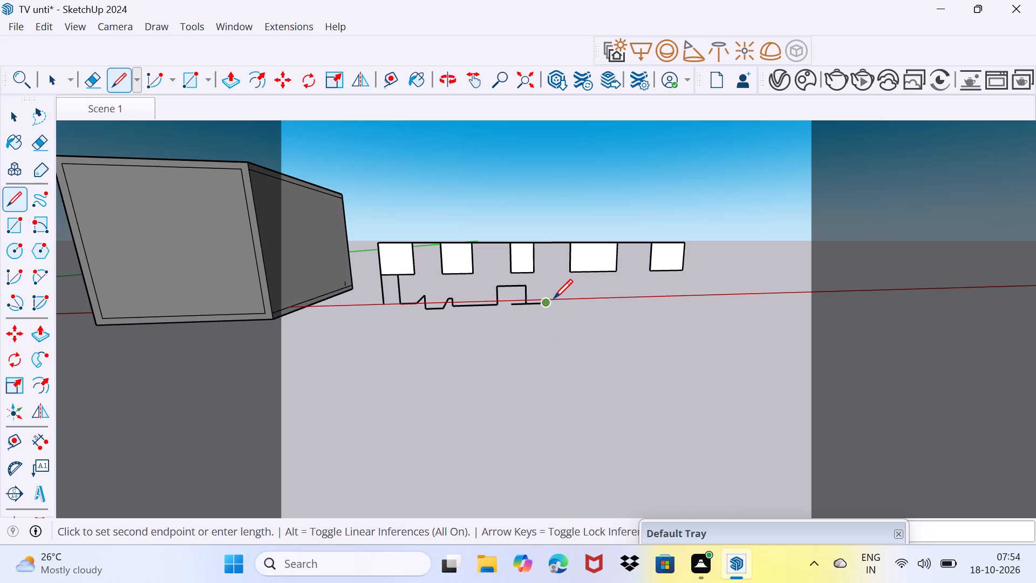
{"action": "left_click", "coordinate": [545, 302]}
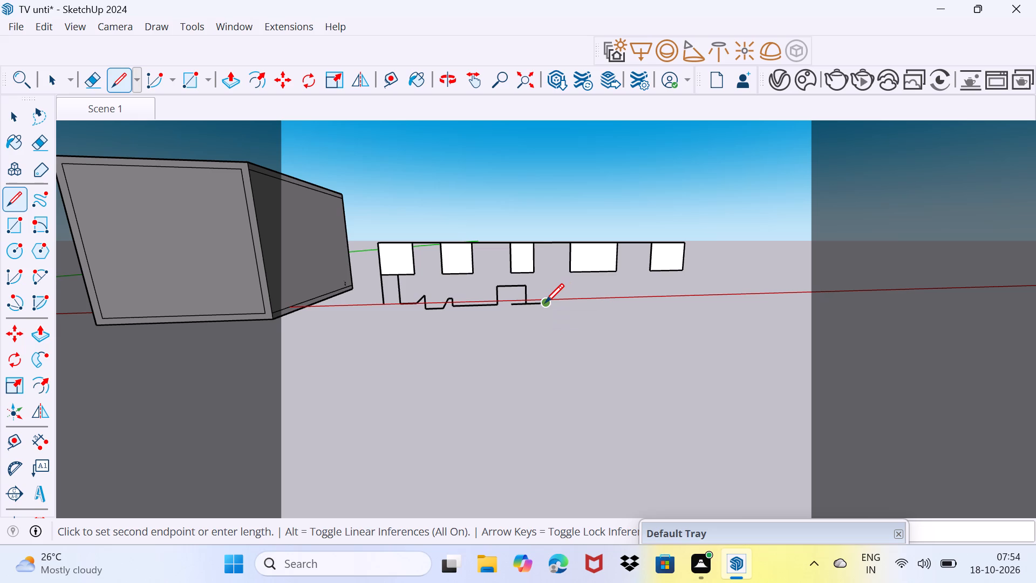
{"action": "left_click", "coordinate": [545, 302]}
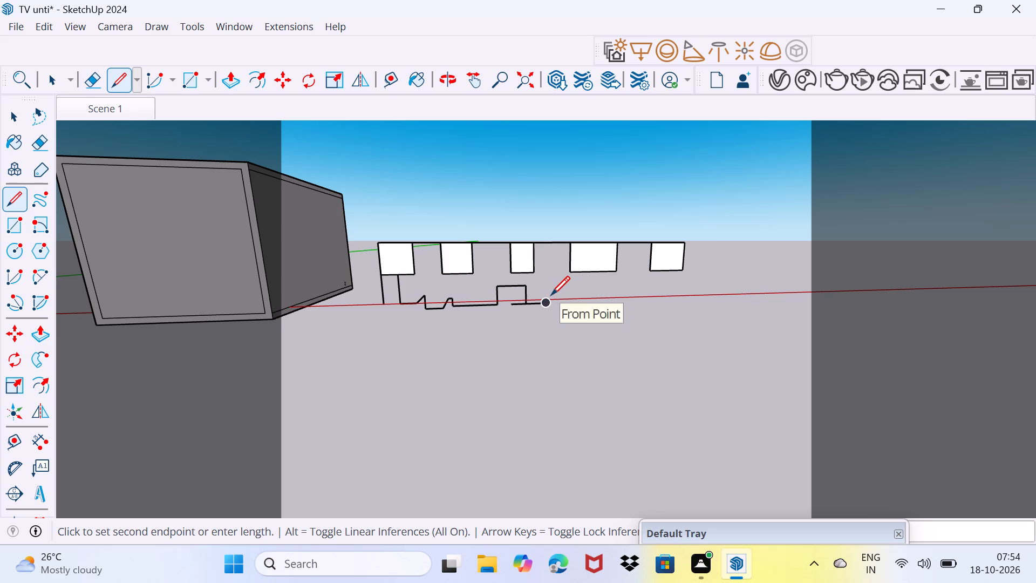
{"action": "left_click", "coordinate": [551, 295]}
{"action": "left_click", "coordinate": [547, 297]}
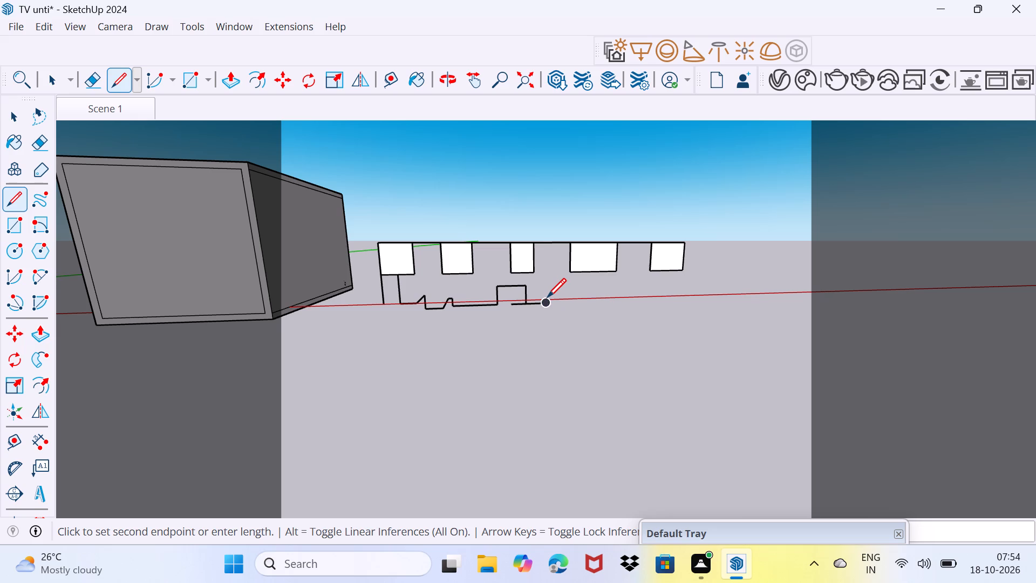
Close a small right triangle with an upright at the base line's end and a diagonal back to the bump's foot.
{"action": "left_click", "coordinate": [550, 289]}
{"action": "left_click", "coordinate": [550, 289]}
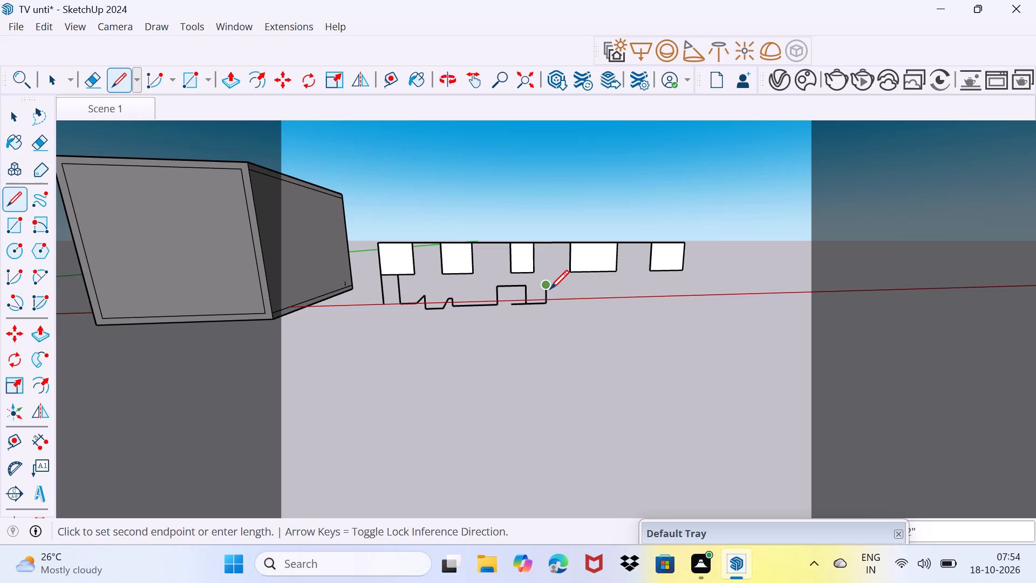
{"action": "left_click", "coordinate": [544, 293]}
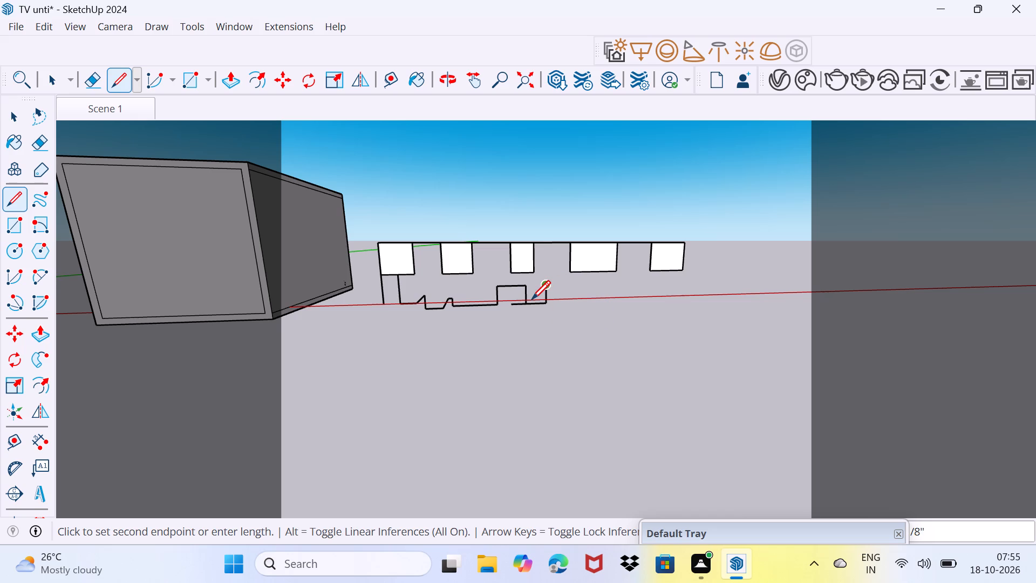
{"action": "left_click", "coordinate": [531, 299]}
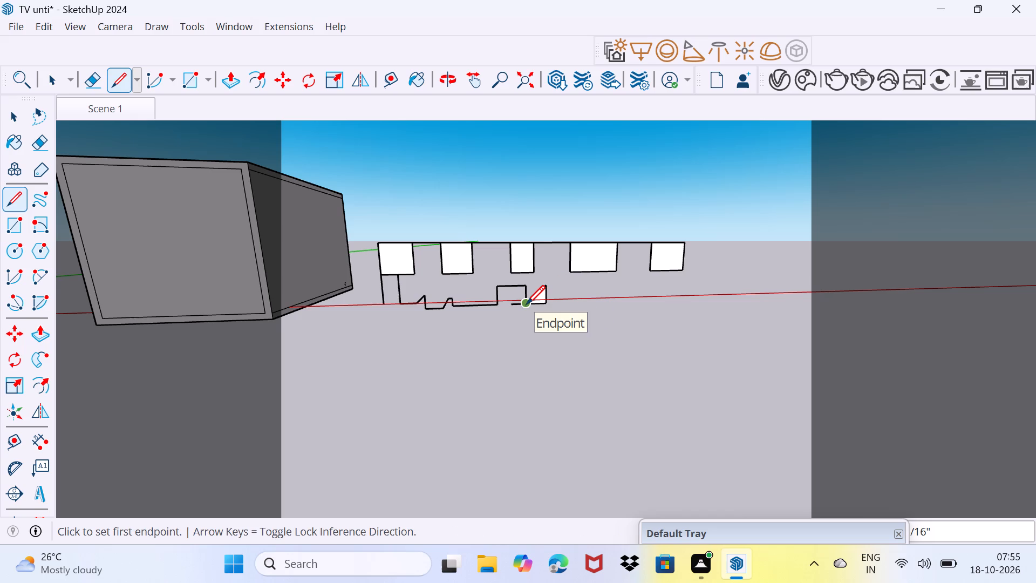
Continue the outline over the triangle's diagonal, across a short ledge, up to the fourth square's near lower corner and along its lower edge.
{"action": "left_click", "coordinate": [526, 304]}
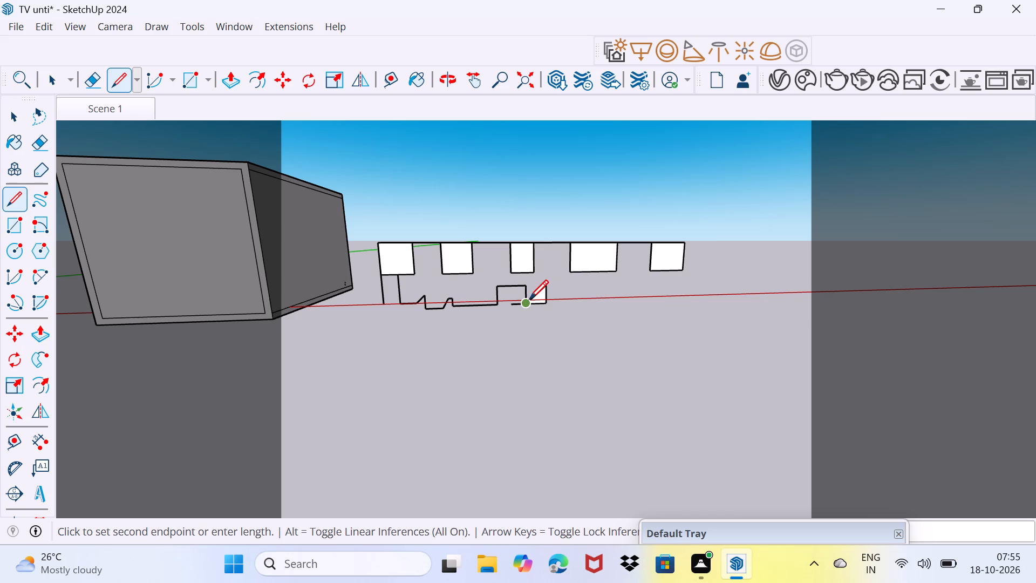
{"action": "left_click", "coordinate": [529, 299]}
{"action": "left_click", "coordinate": [541, 286]}
{"action": "left_click", "coordinate": [546, 280]}
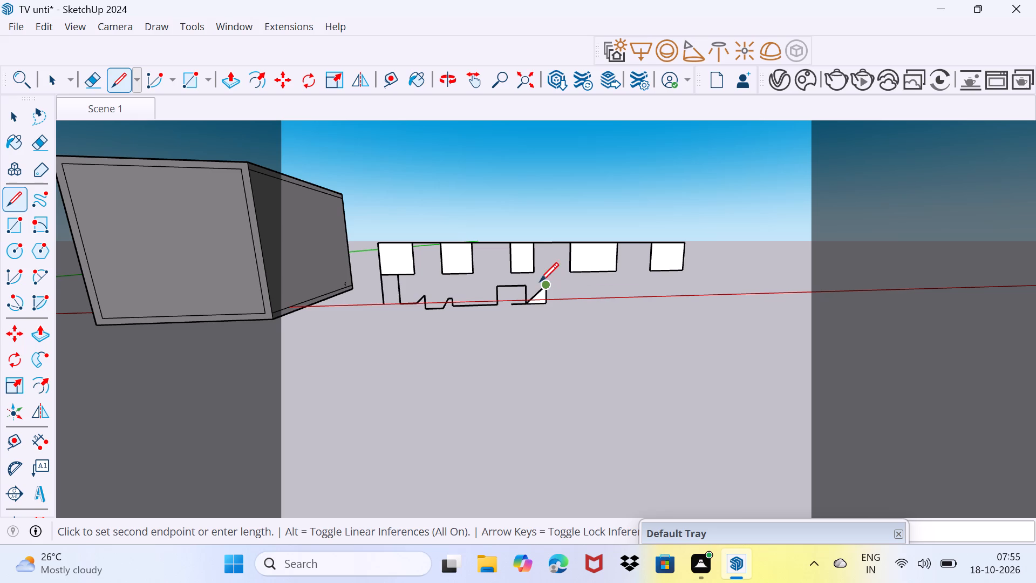
{"action": "left_click", "coordinate": [550, 286]}
{"action": "left_click", "coordinate": [564, 289]}
{"action": "left_click", "coordinate": [570, 272]}
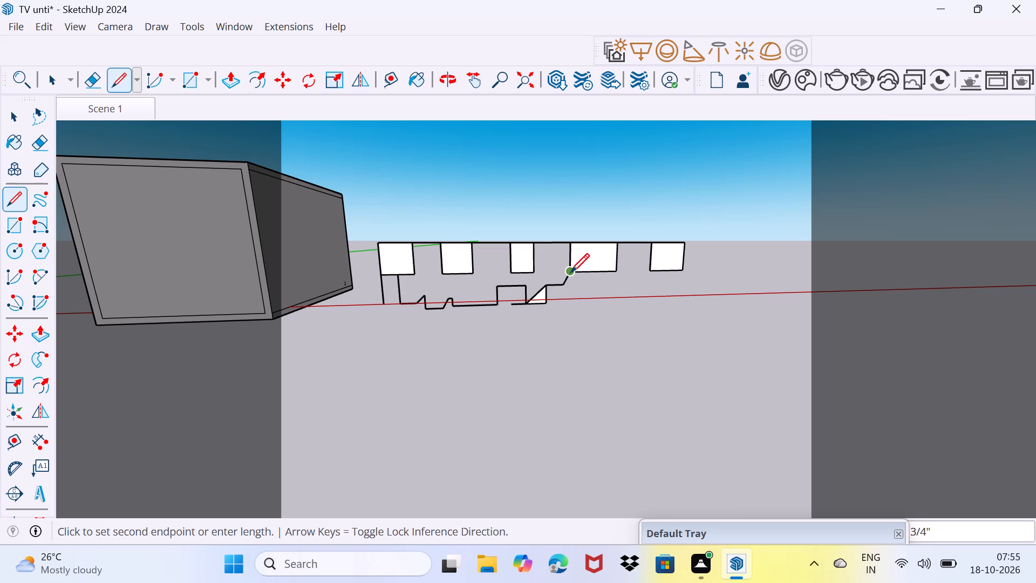
{"action": "left_click", "coordinate": [619, 271]}
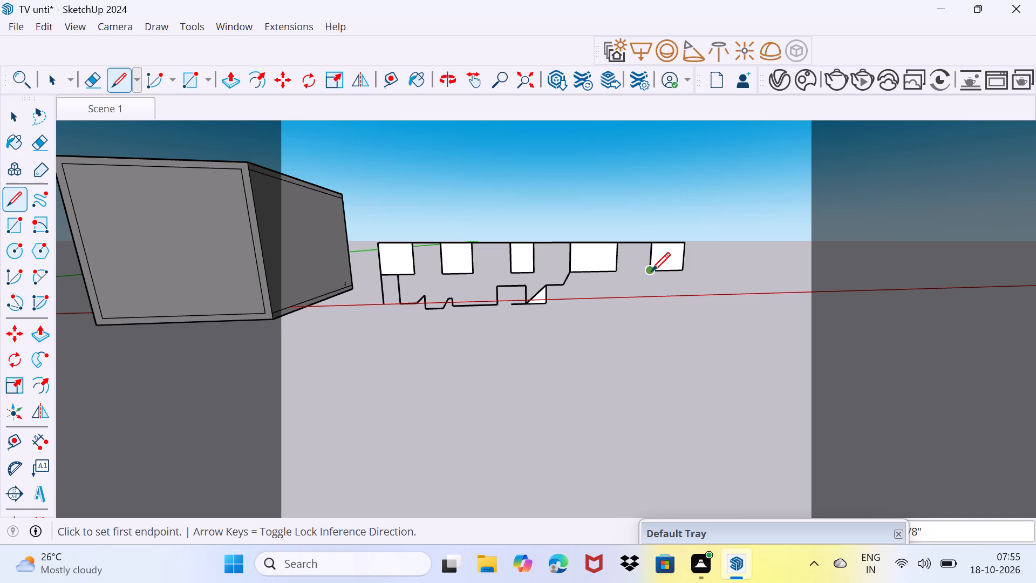
Close the gap between the fourth and fifth squares with a line joining their facing lower corners.
{"action": "left_click", "coordinate": [655, 270]}
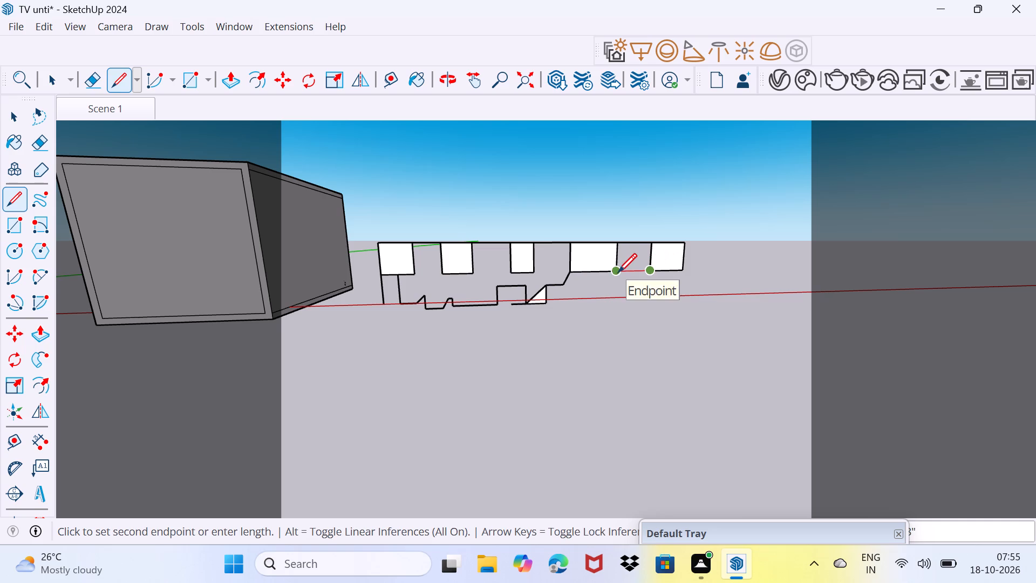
{"action": "left_click", "coordinate": [618, 272]}
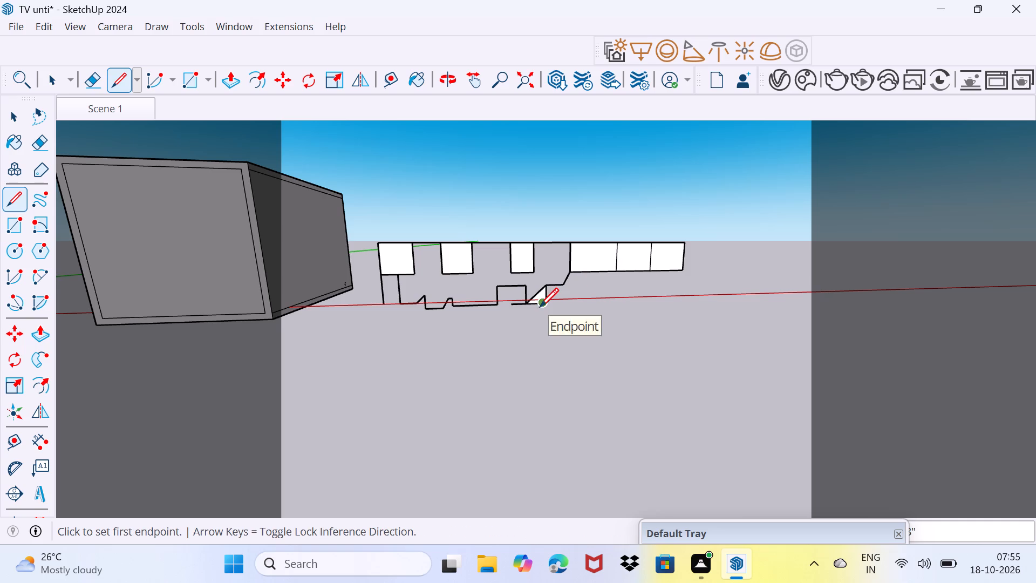
Draw a long diagonal from the end of the lower base line to the fourth square's far lower corner.
{"action": "left_click", "coordinate": [540, 307]}
{"action": "left_click", "coordinate": [619, 274]}
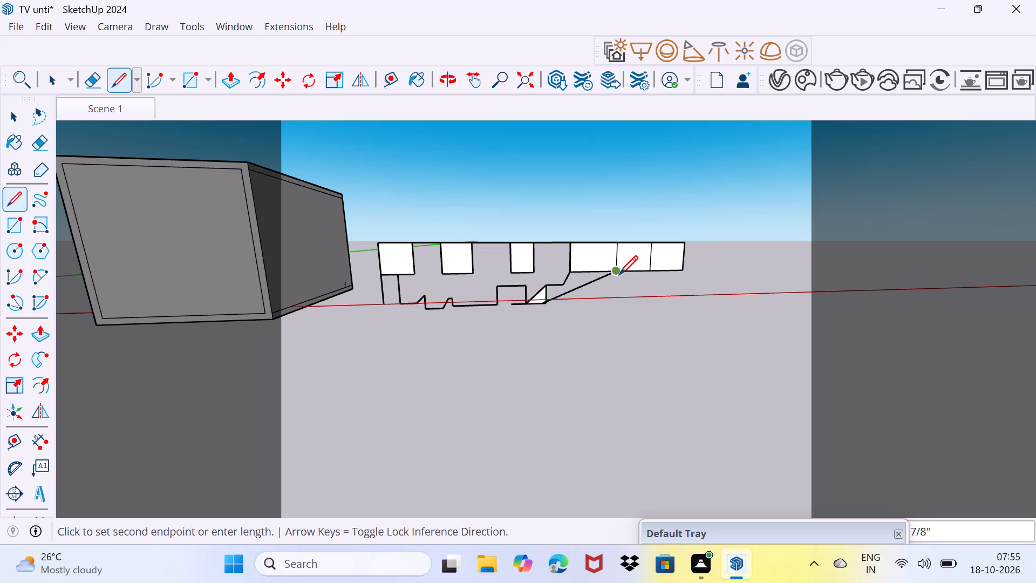
{"action": "left_click", "coordinate": [619, 274]}
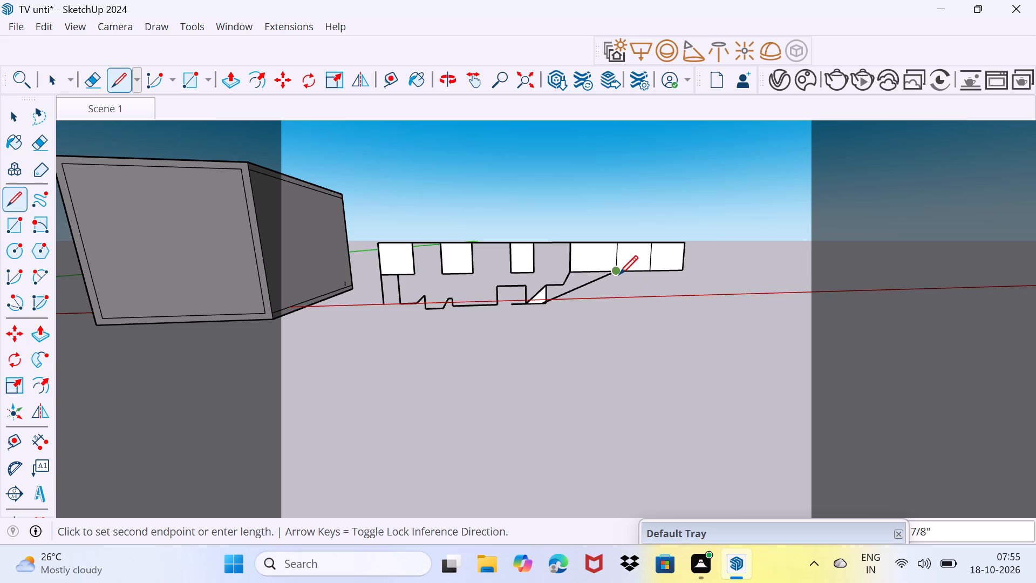
{"action": "left_click", "coordinate": [619, 274]}
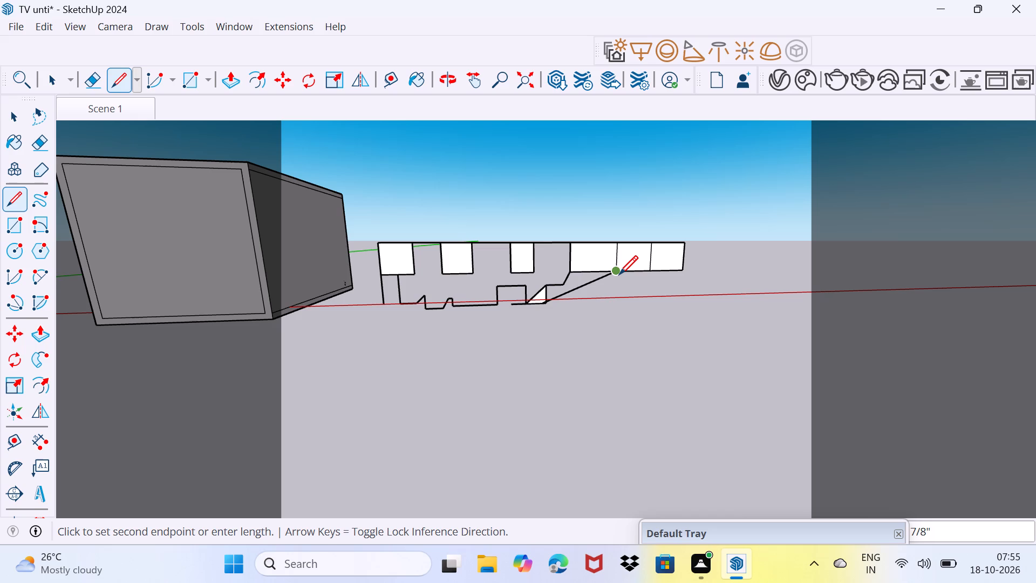
{"action": "left_click", "coordinate": [619, 274]}
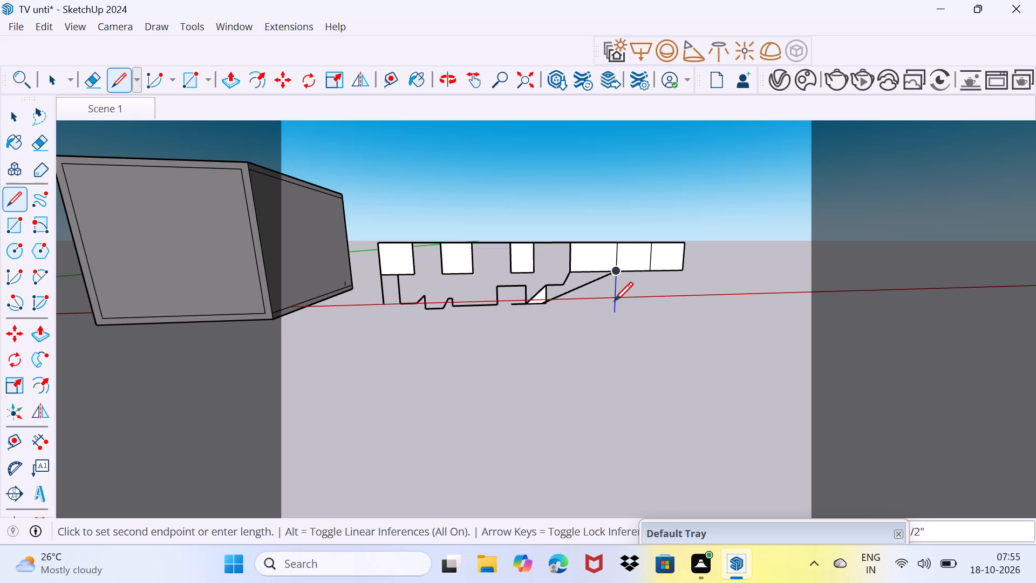
Draw an outline from that corner down past the red axis, back along a base, up to the long diagonal and down to the base corner.
{"action": "left_click", "coordinate": [614, 321]}
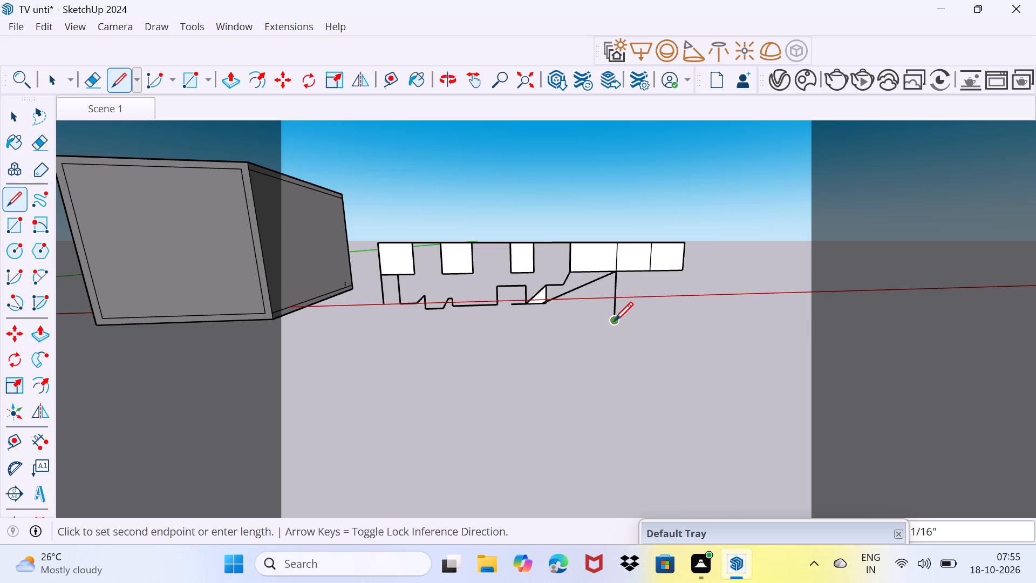
{"action": "left_click", "coordinate": [578, 318]}
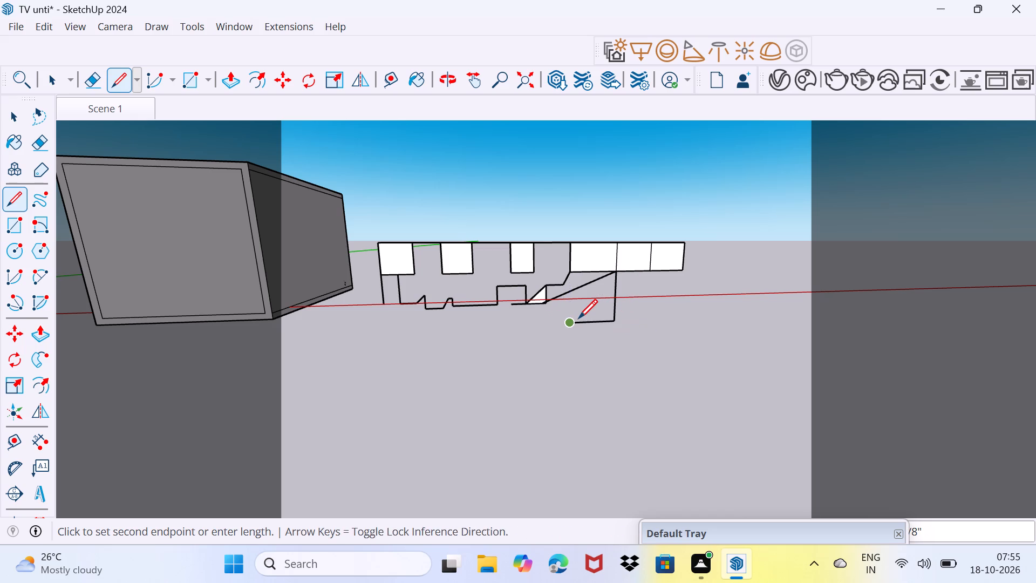
{"action": "left_click", "coordinate": [560, 307]}
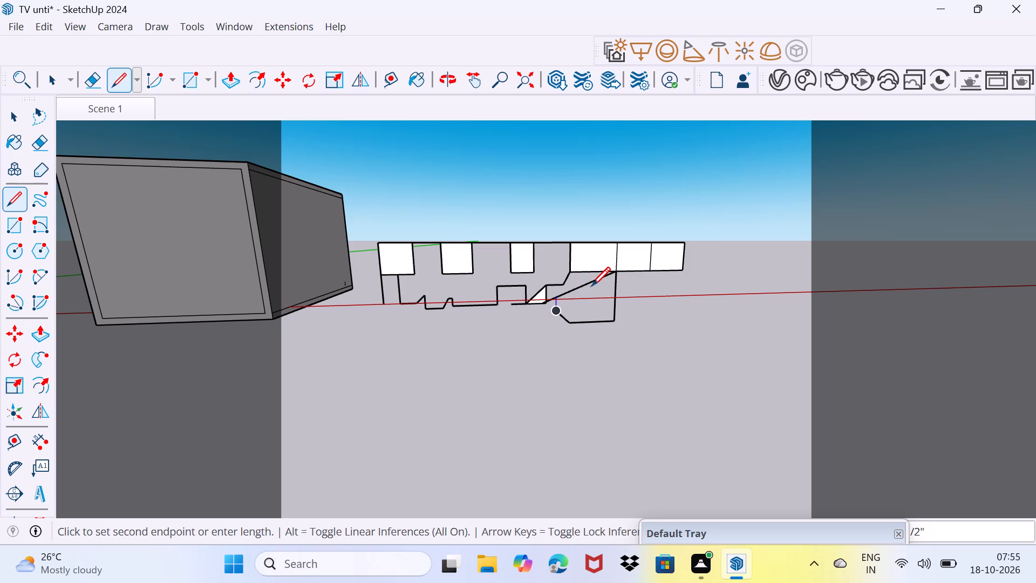
{"action": "left_click", "coordinate": [593, 284]}
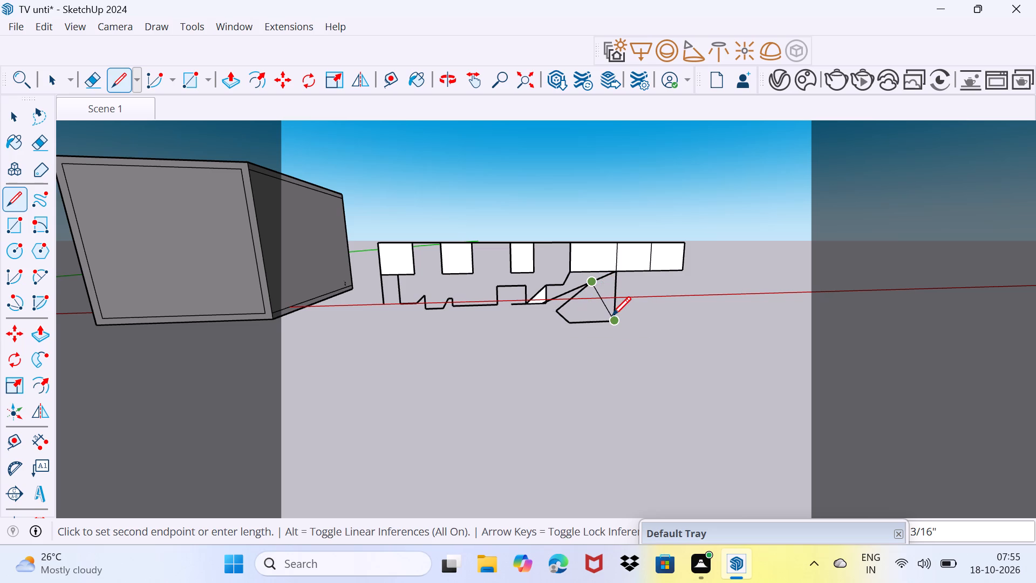
{"action": "left_click", "coordinate": [614, 316]}
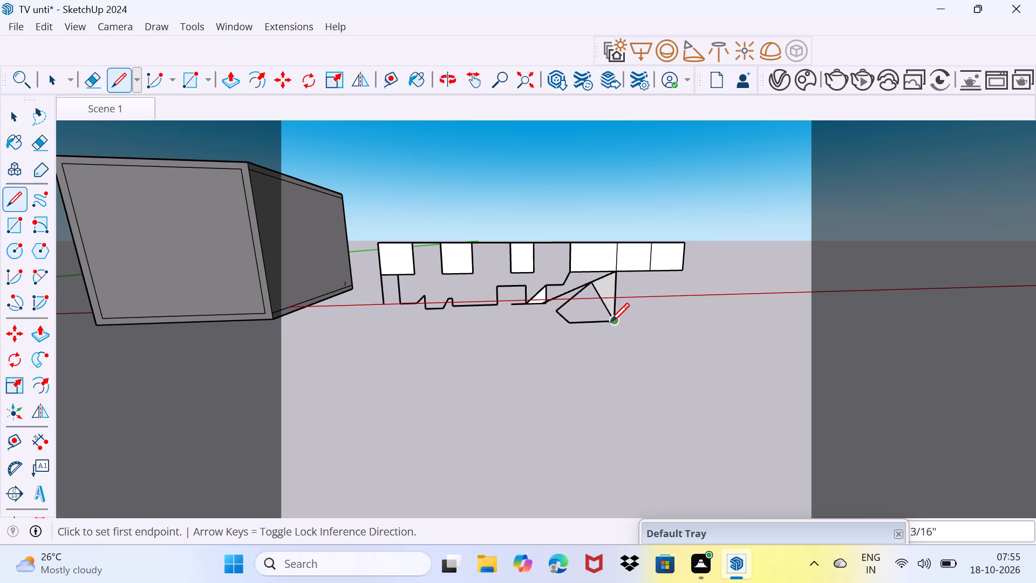
Form a pointed triangle under the closed gap with a line from the base corner up to the fifth square's near lower corner.
{"action": "left_click", "coordinate": [610, 322]}
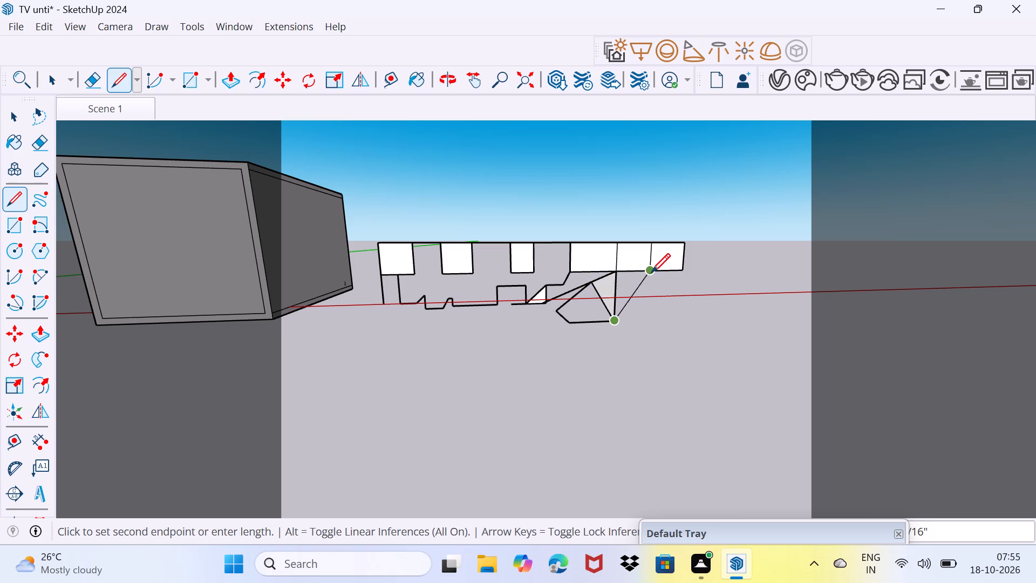
{"action": "left_click", "coordinate": [651, 272]}
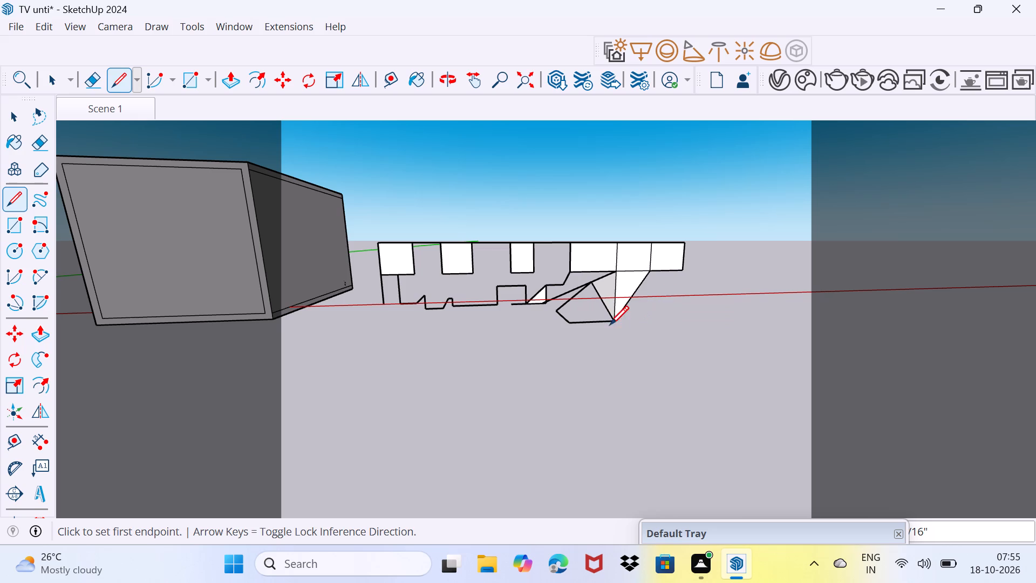
Enclose the area below the fifth square with a base line from the triangle's tip and an edge up to the square's far lower corner.
{"action": "left_click", "coordinate": [620, 318]}
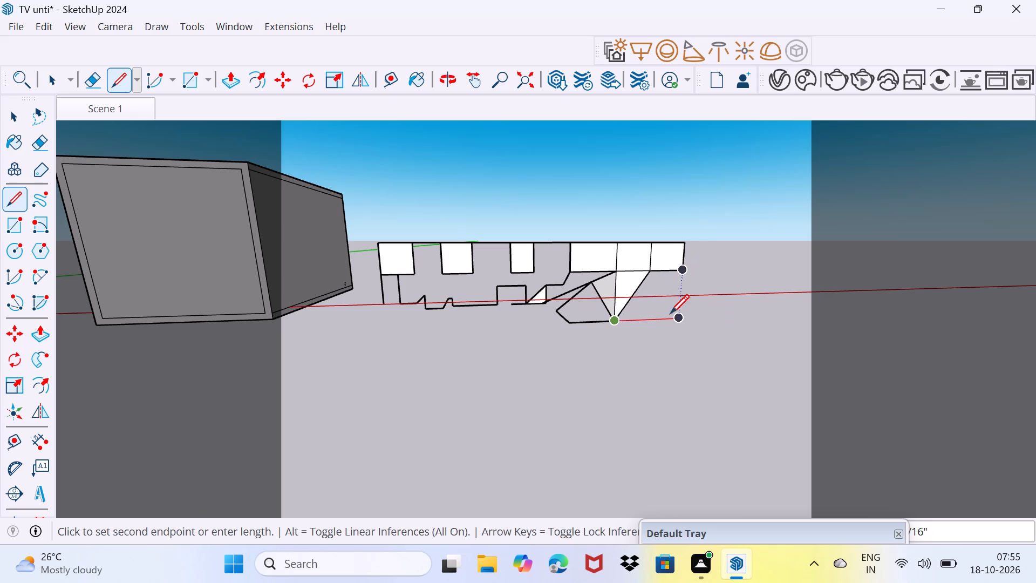
{"action": "left_click", "coordinate": [679, 319]}
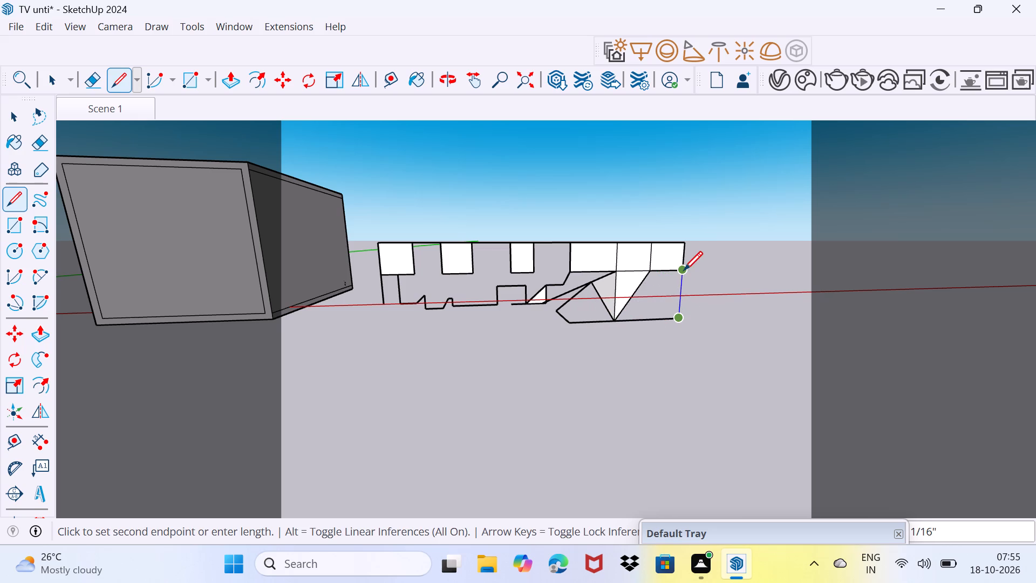
{"action": "left_click", "coordinate": [684, 270]}
Draw a diagonal in two segments from the new outer edge, through the triangle's slanted side, to the base line's far corner.
{"action": "left_click", "coordinate": [666, 282]}
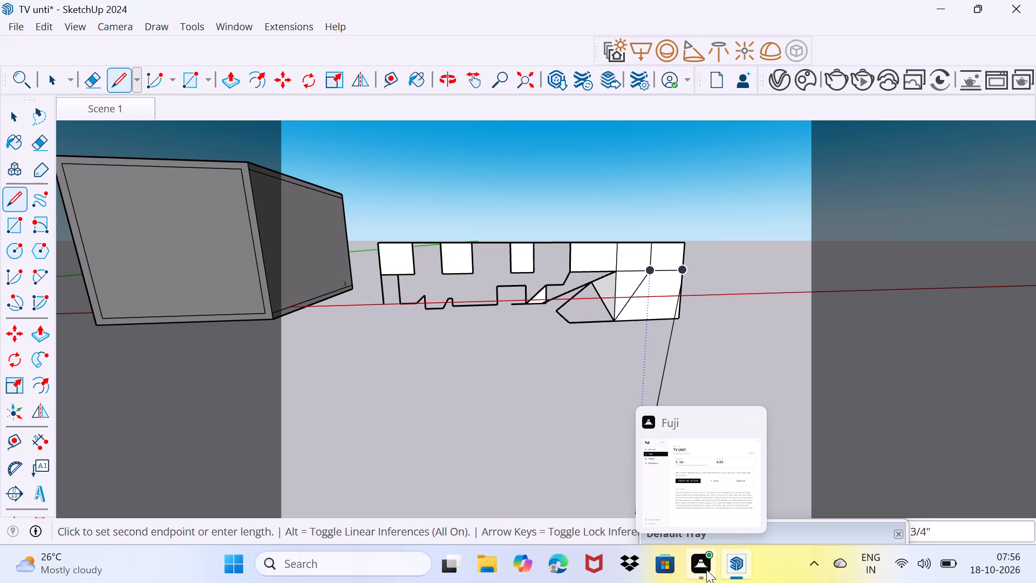
{"action": "left_click", "coordinate": [624, 303]}
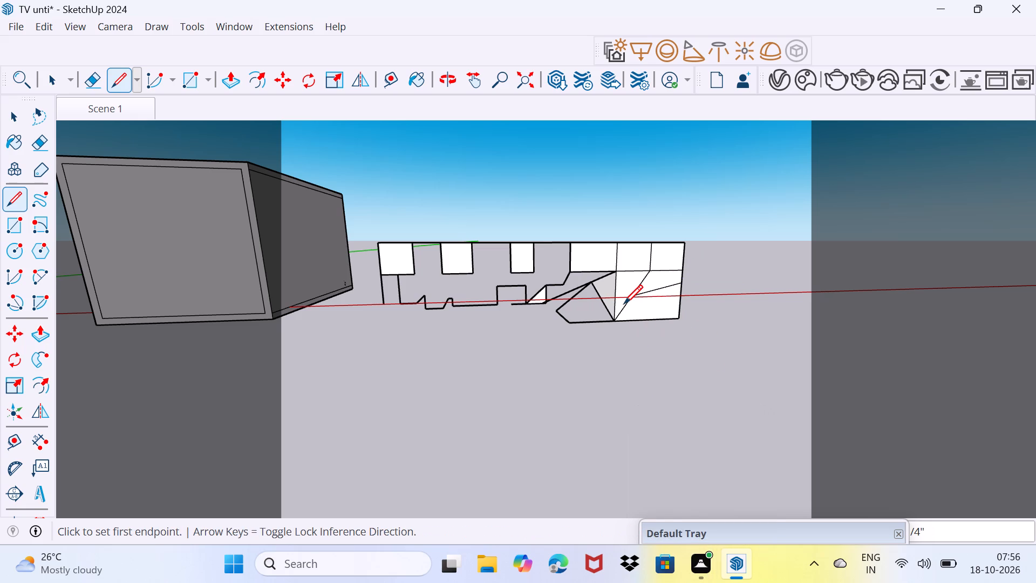
{"action": "left_click", "coordinate": [624, 303]}
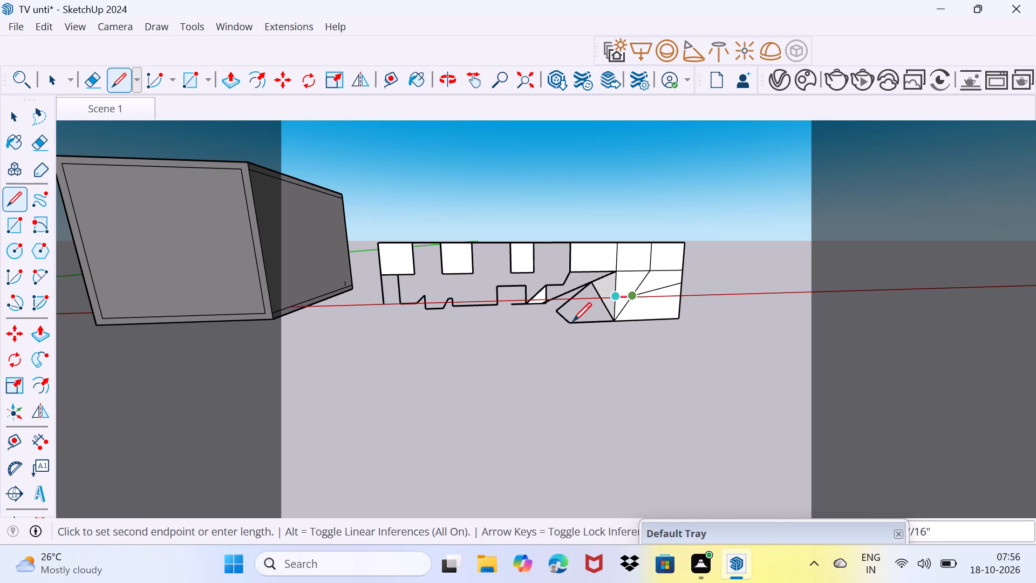
{"action": "left_click", "coordinate": [572, 321]}
Draw a short vertical stub up from the base line's far corner.
{"action": "left_click", "coordinate": [575, 310]}
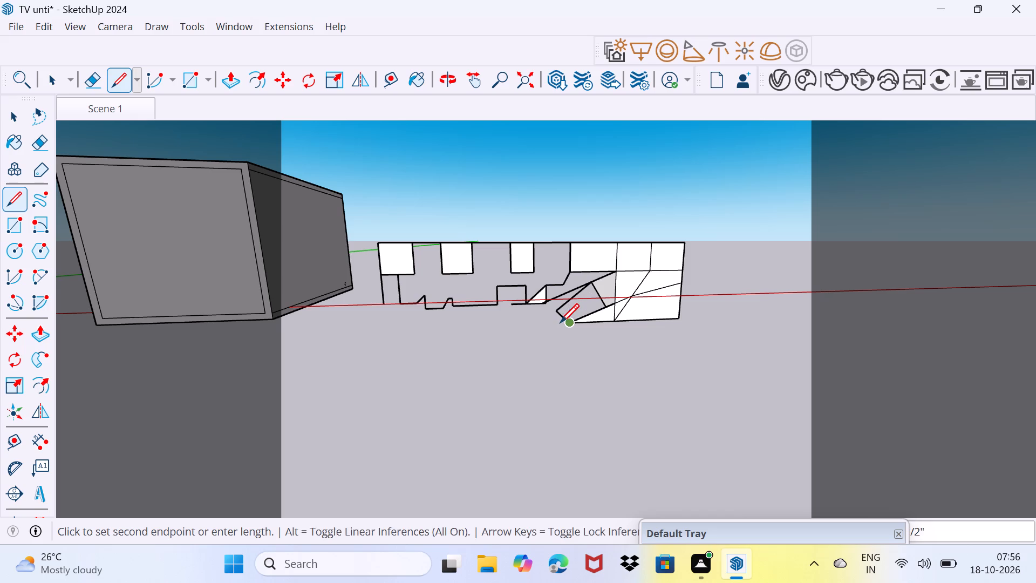
{"action": "left_click", "coordinate": [560, 322]}
{"action": "left_click", "coordinate": [564, 319]}
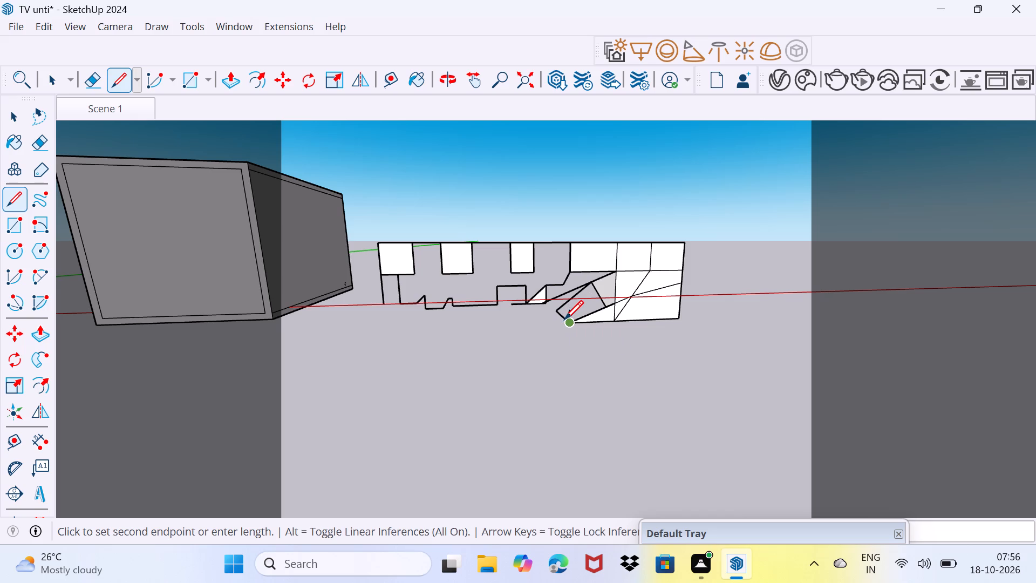
{"action": "left_click", "coordinate": [562, 327]}
{"action": "left_click", "coordinate": [565, 326]}
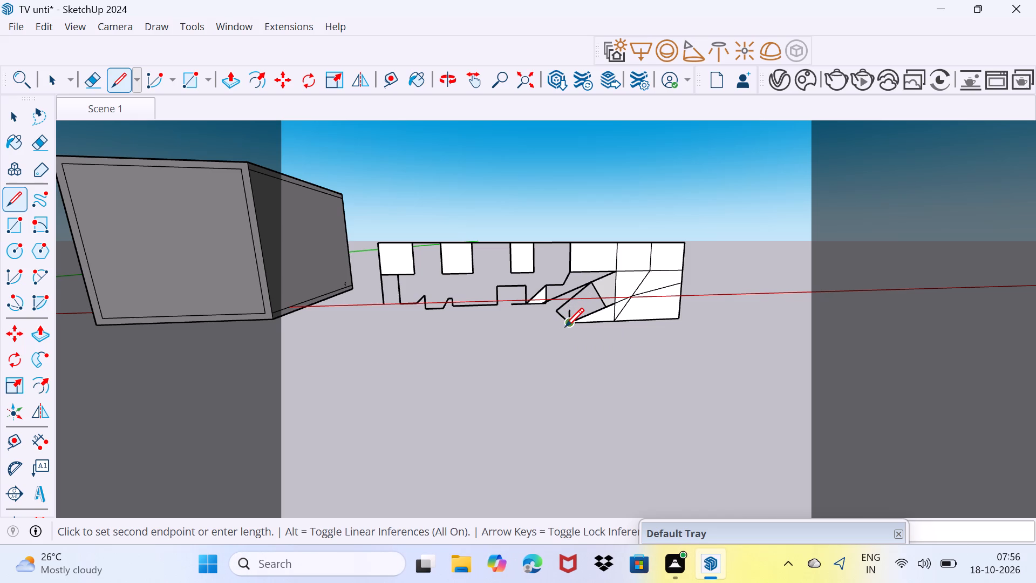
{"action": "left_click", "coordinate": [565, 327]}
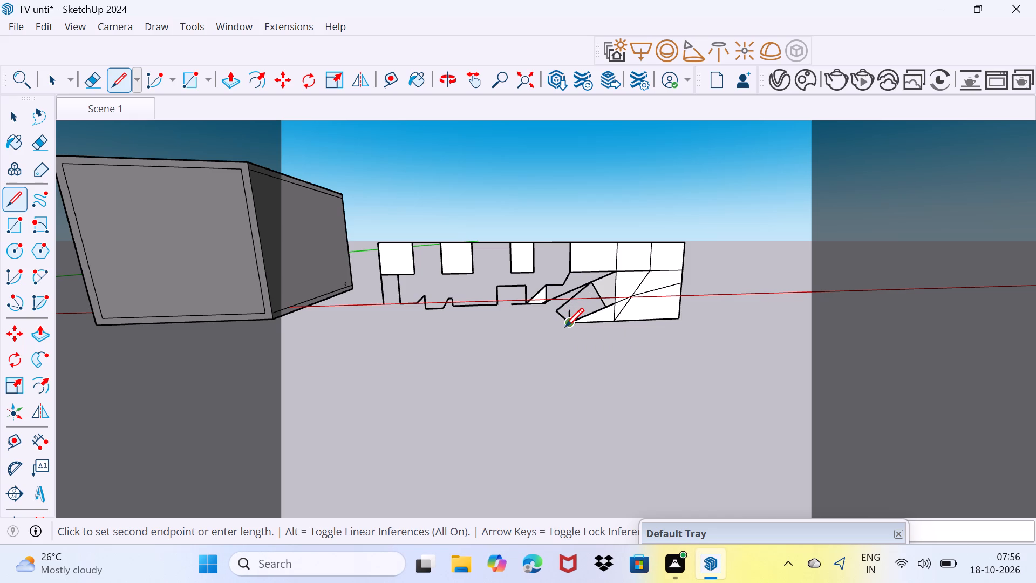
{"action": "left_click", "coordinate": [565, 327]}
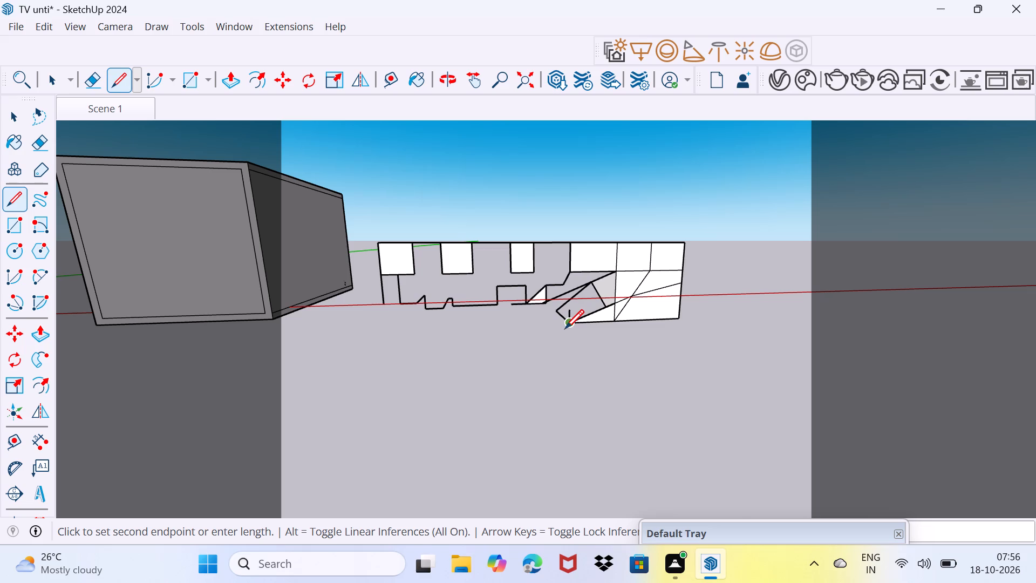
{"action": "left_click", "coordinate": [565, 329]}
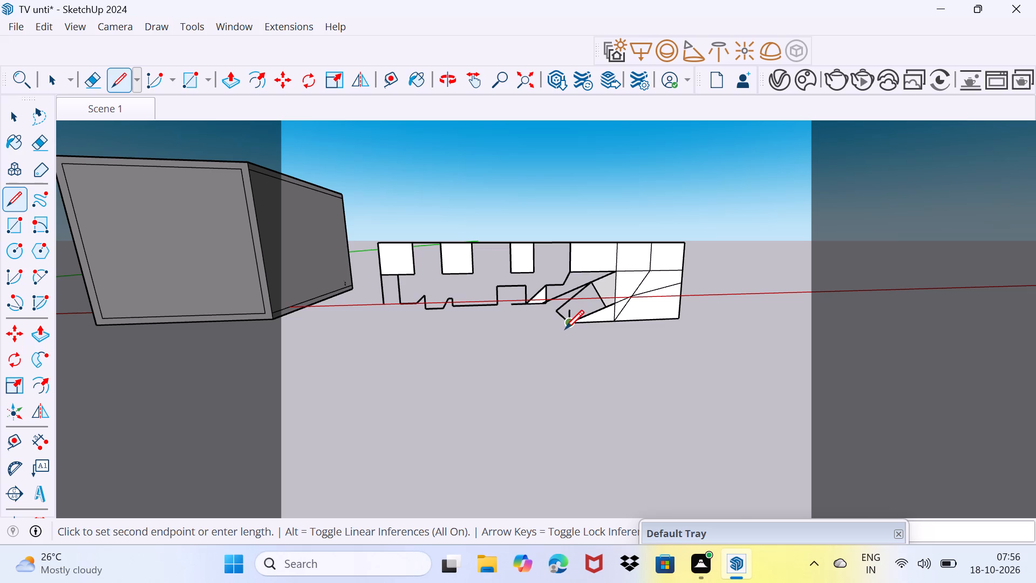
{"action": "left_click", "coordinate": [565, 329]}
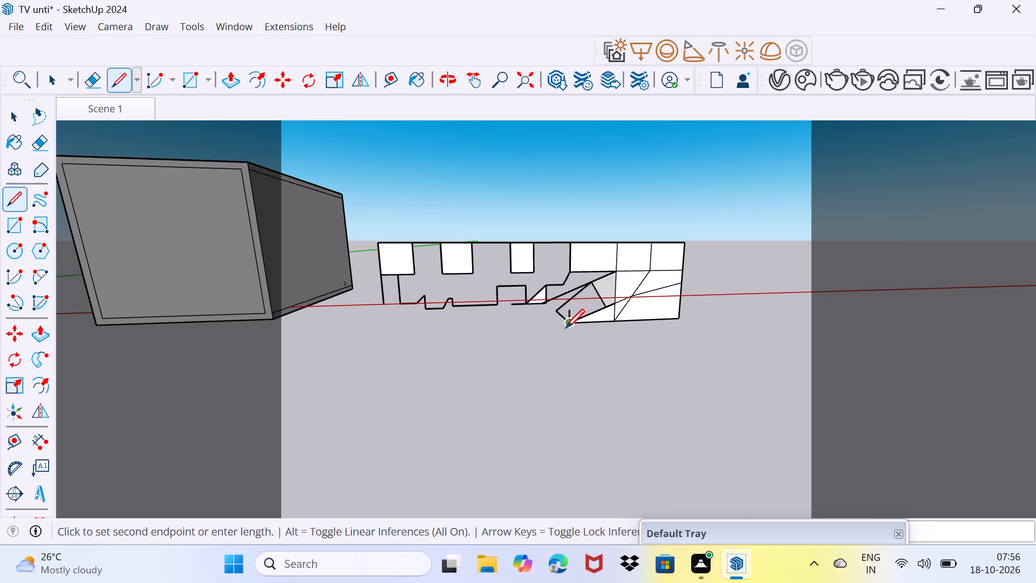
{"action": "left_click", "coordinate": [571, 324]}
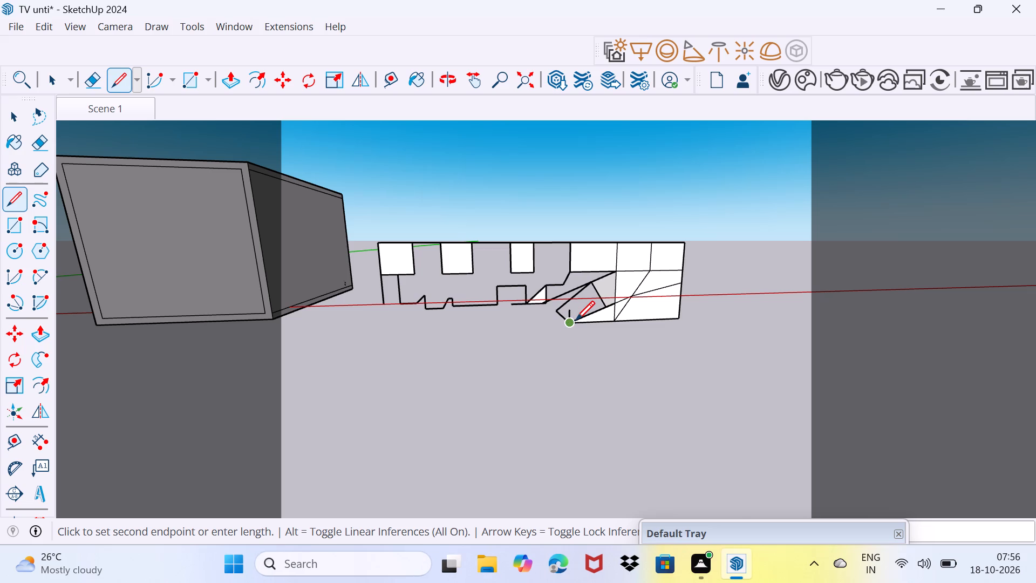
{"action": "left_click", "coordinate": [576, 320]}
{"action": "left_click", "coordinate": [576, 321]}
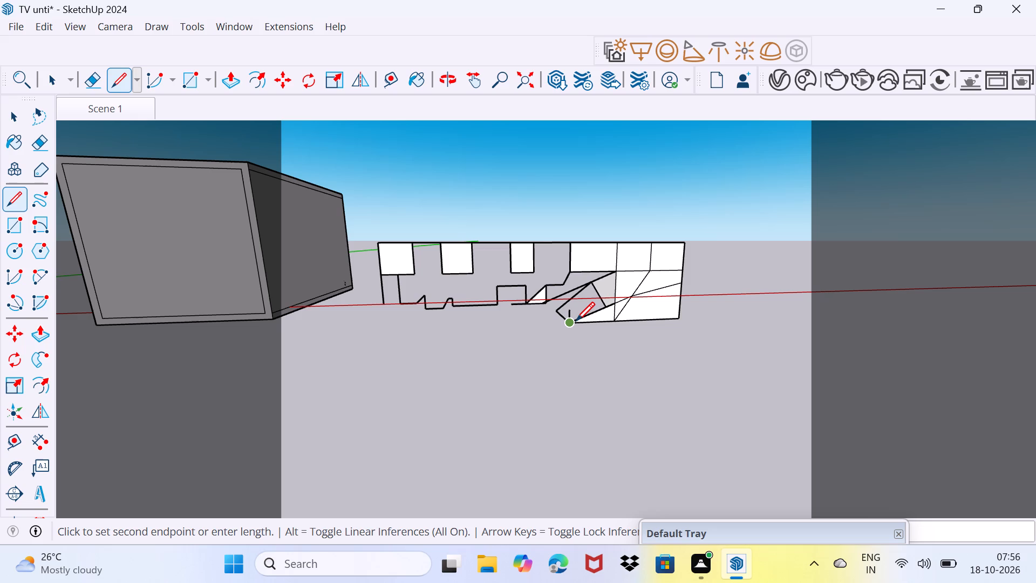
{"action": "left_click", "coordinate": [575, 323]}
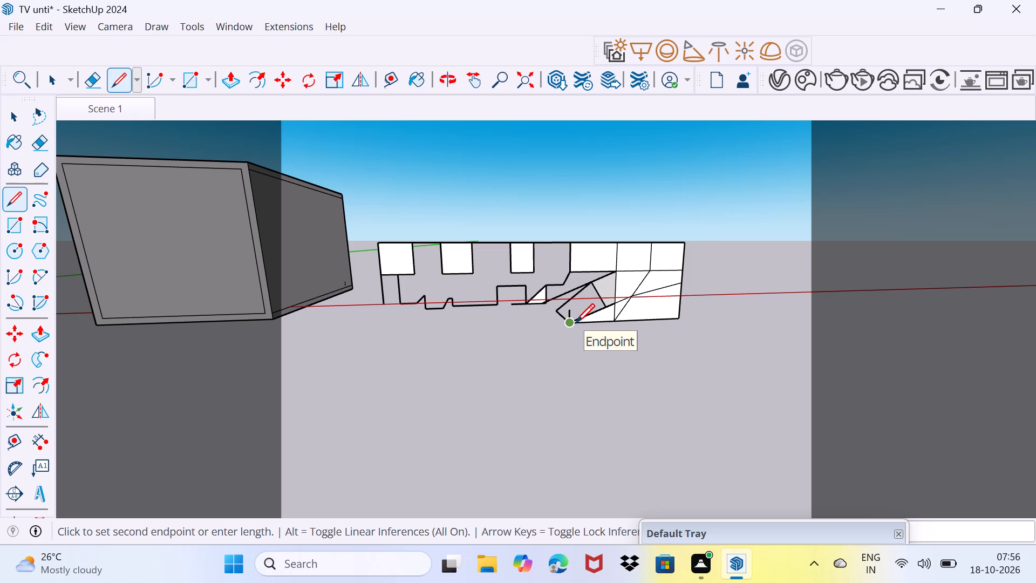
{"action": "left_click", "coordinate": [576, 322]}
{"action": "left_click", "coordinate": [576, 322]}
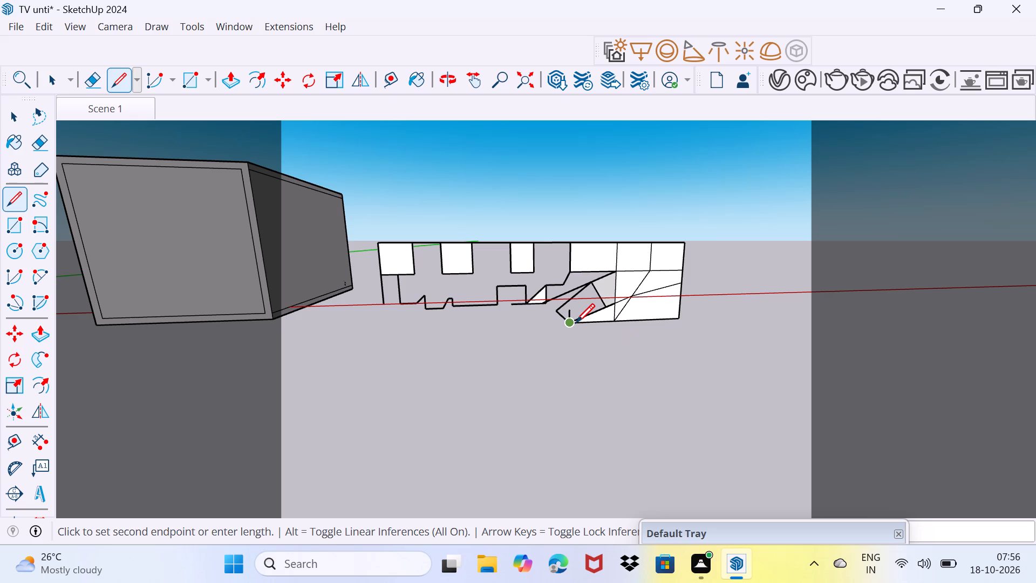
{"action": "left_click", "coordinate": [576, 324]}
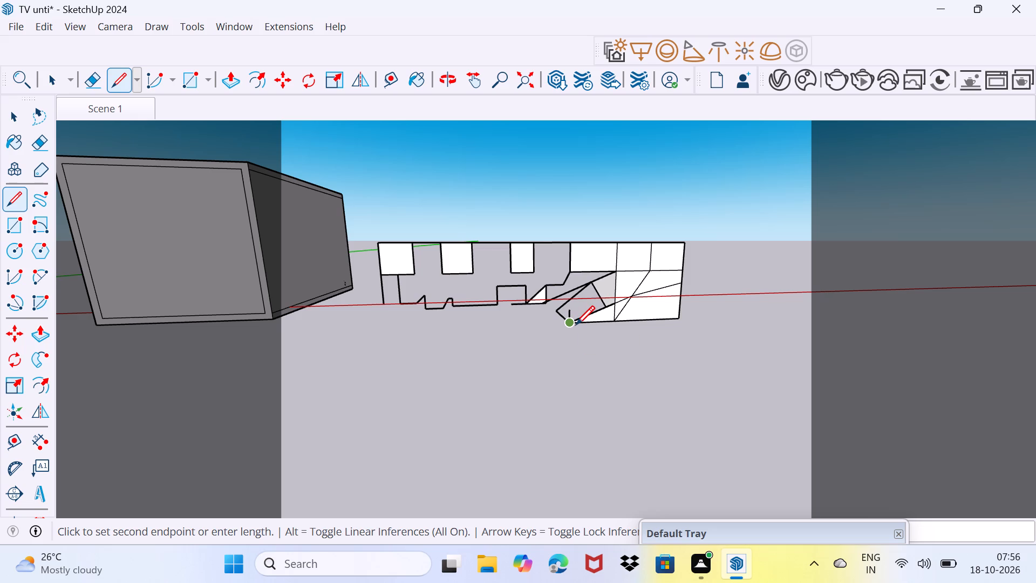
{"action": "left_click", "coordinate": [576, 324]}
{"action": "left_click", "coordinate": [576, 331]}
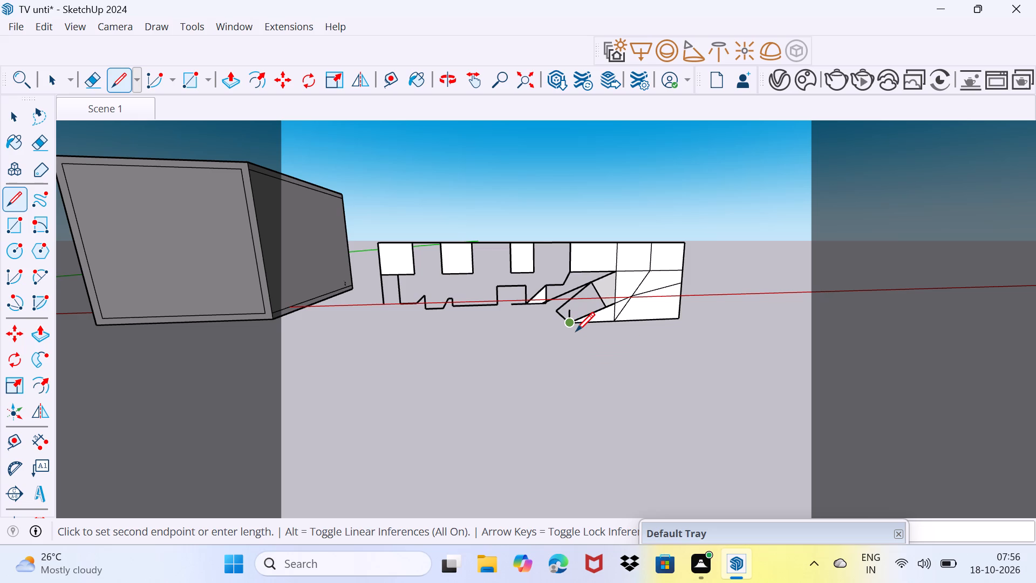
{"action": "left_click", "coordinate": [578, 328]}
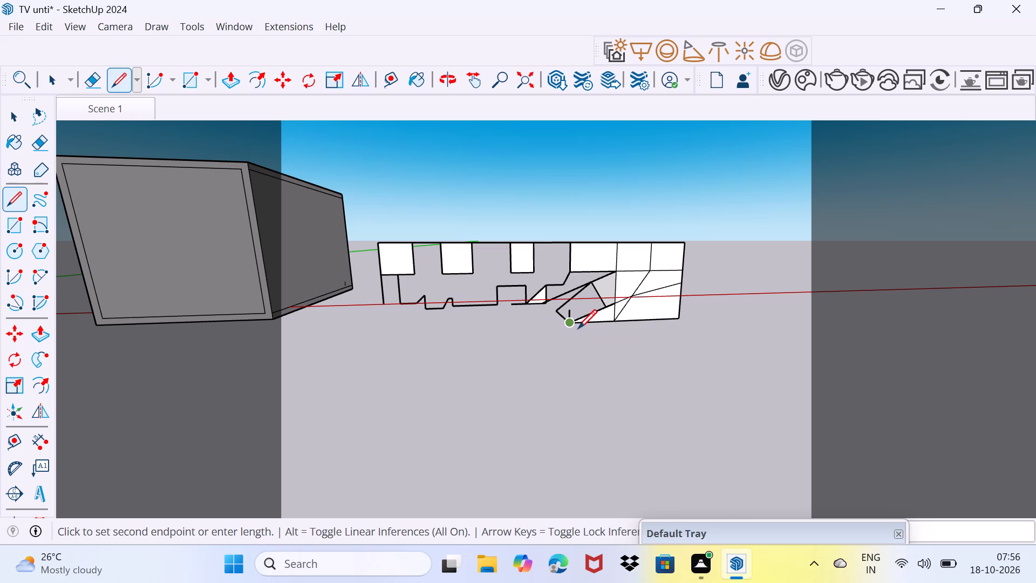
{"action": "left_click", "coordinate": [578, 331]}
Draw a connected diagonal sloping down from the base line's far corner and a short vertical line up from its end.
{"action": "left_click", "coordinate": [578, 330]}
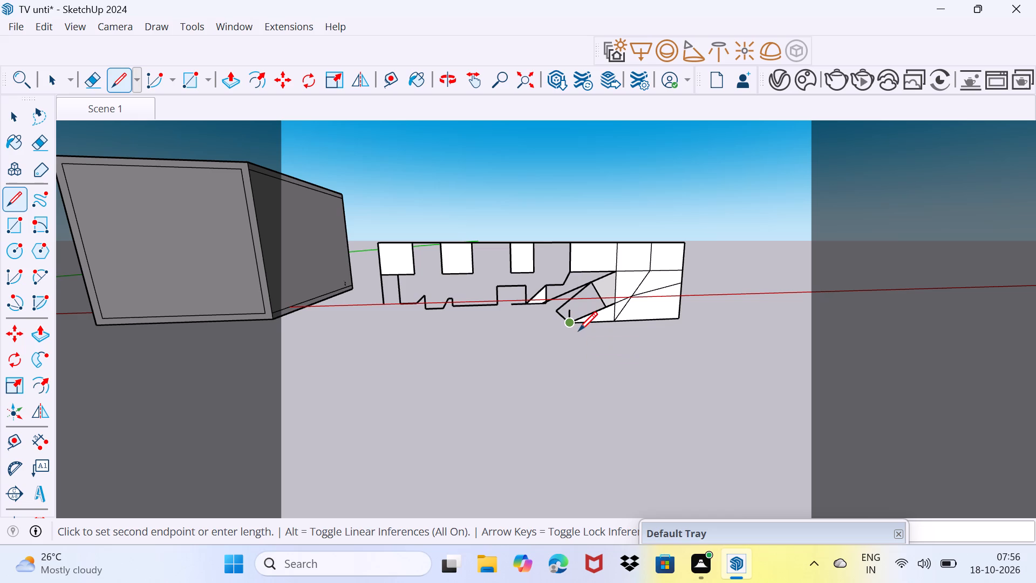
{"action": "left_click", "coordinate": [578, 334]}
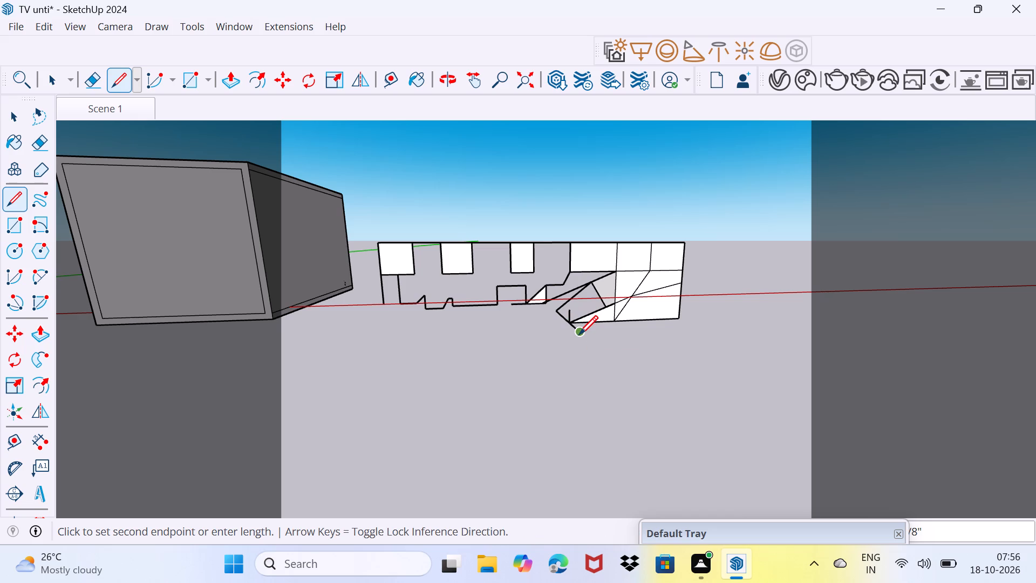
{"action": "left_click", "coordinate": [580, 334]}
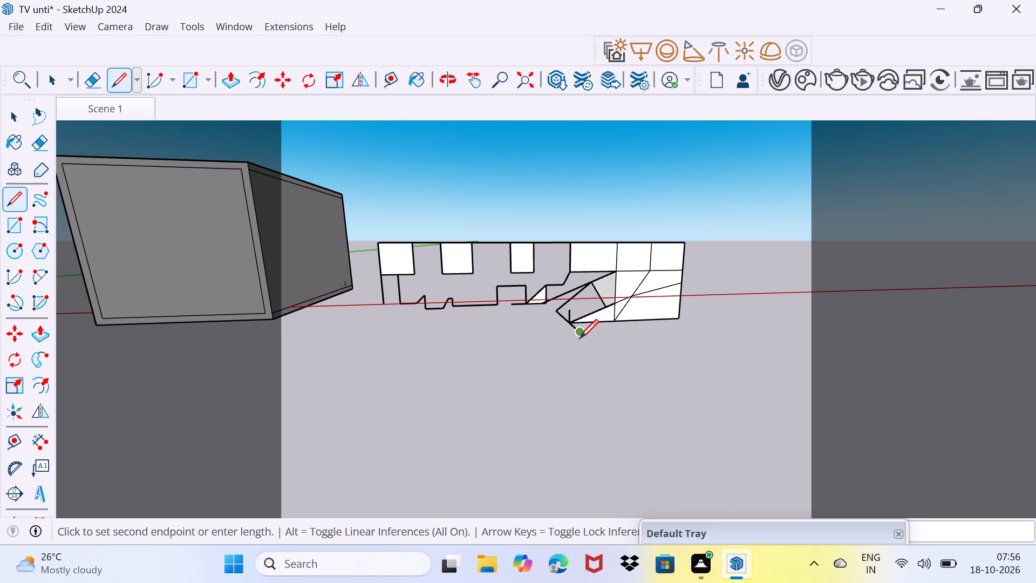
{"action": "left_click", "coordinate": [580, 339]}
{"action": "left_click", "coordinate": [581, 339]}
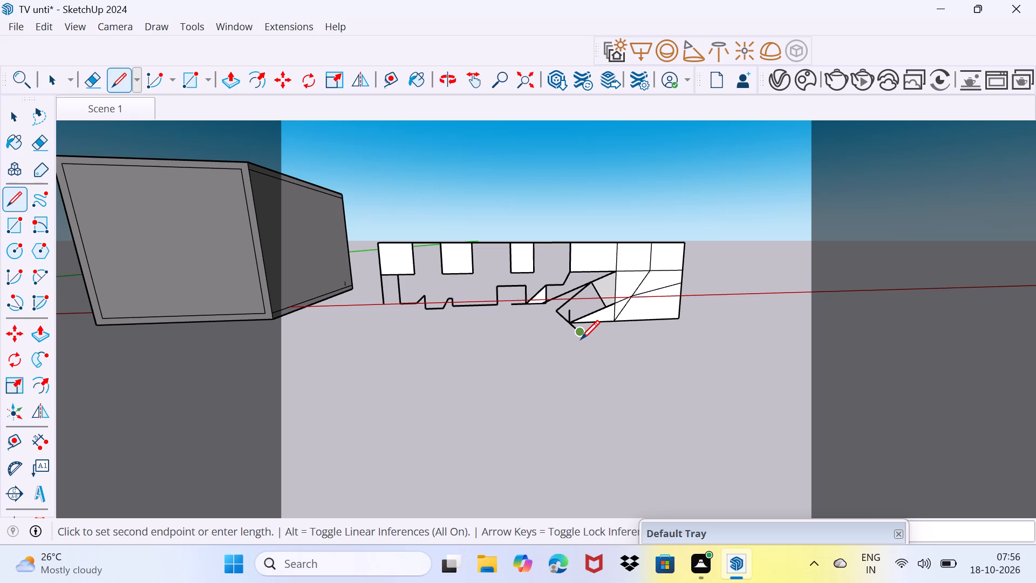
{"action": "left_click", "coordinate": [581, 339]}
{"action": "left_click", "coordinate": [611, 341]}
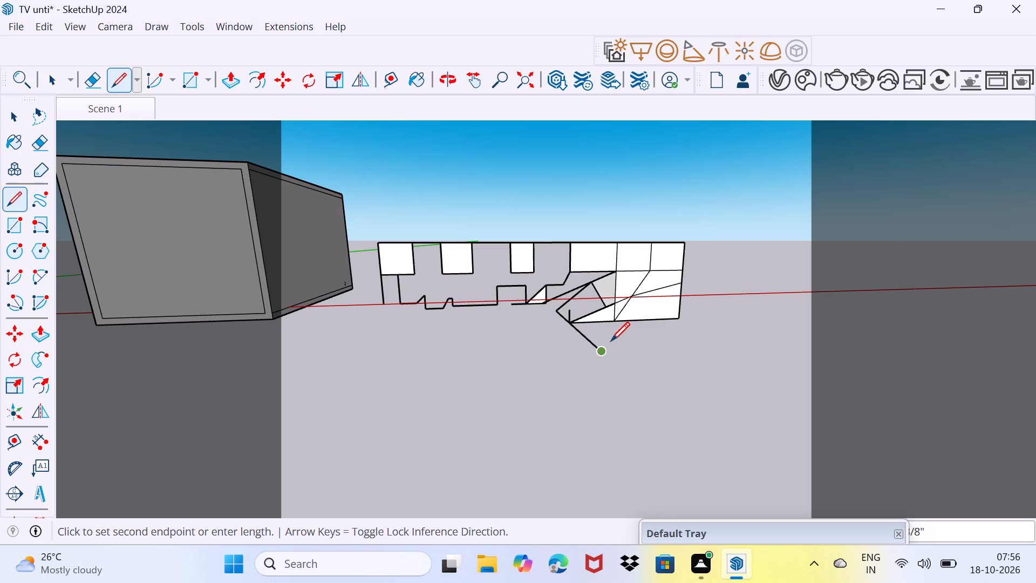
{"action": "left_click", "coordinate": [611, 341]}
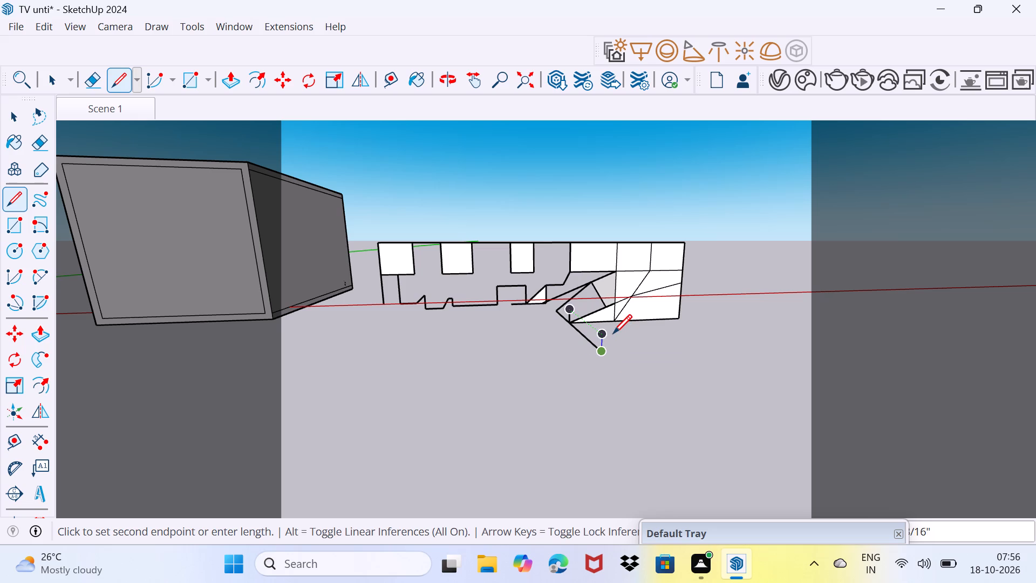
{"action": "left_click", "coordinate": [613, 333]}
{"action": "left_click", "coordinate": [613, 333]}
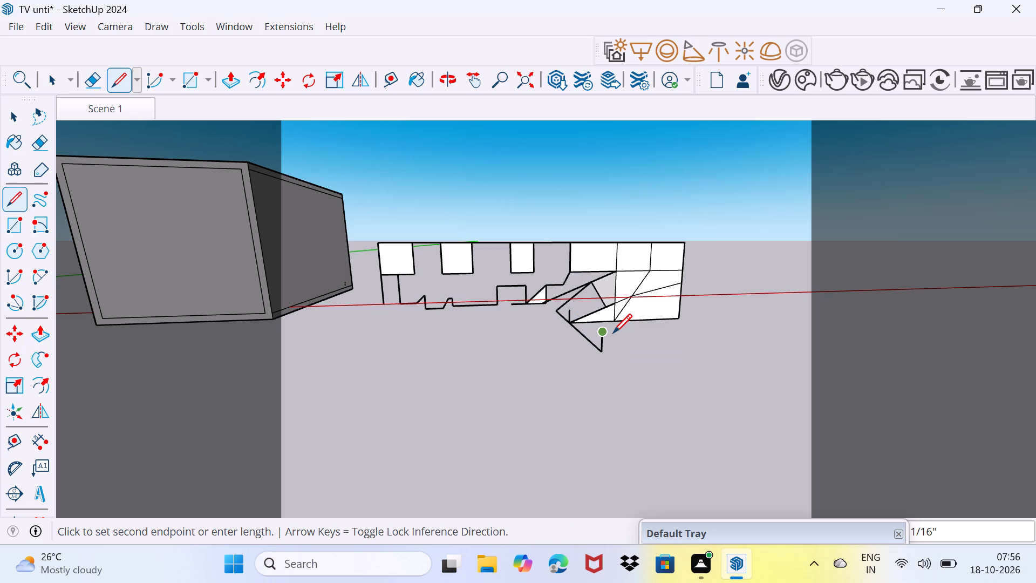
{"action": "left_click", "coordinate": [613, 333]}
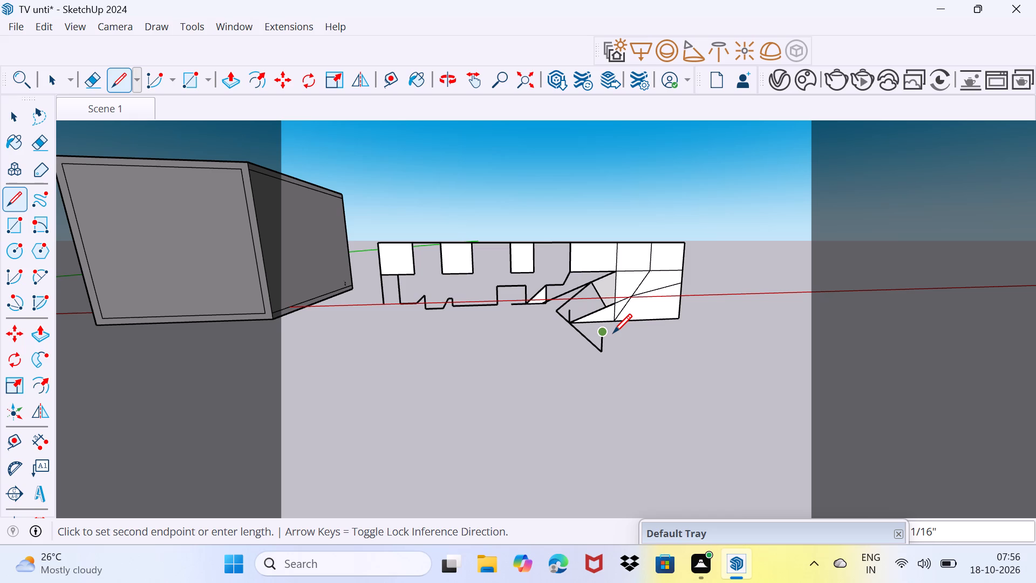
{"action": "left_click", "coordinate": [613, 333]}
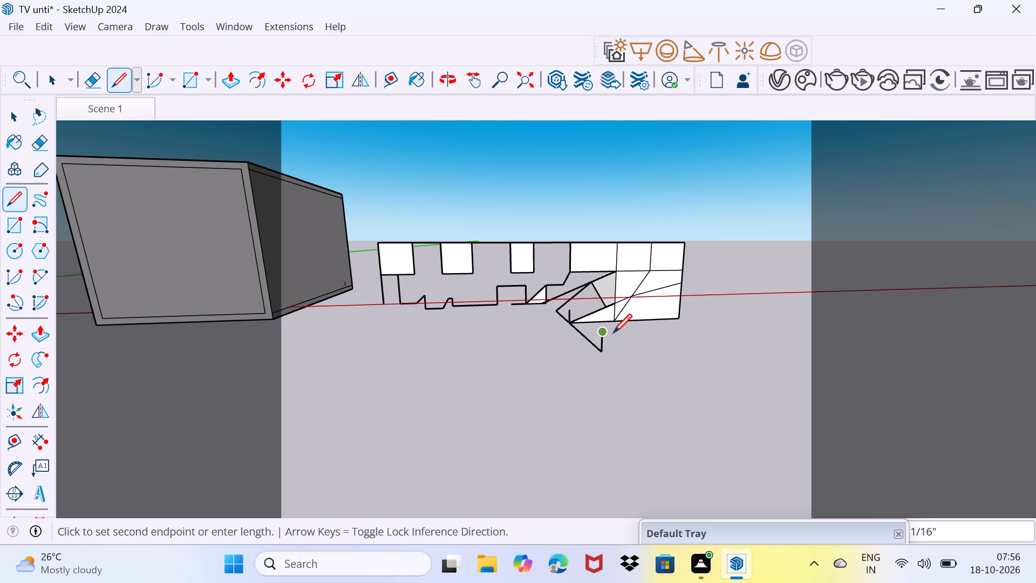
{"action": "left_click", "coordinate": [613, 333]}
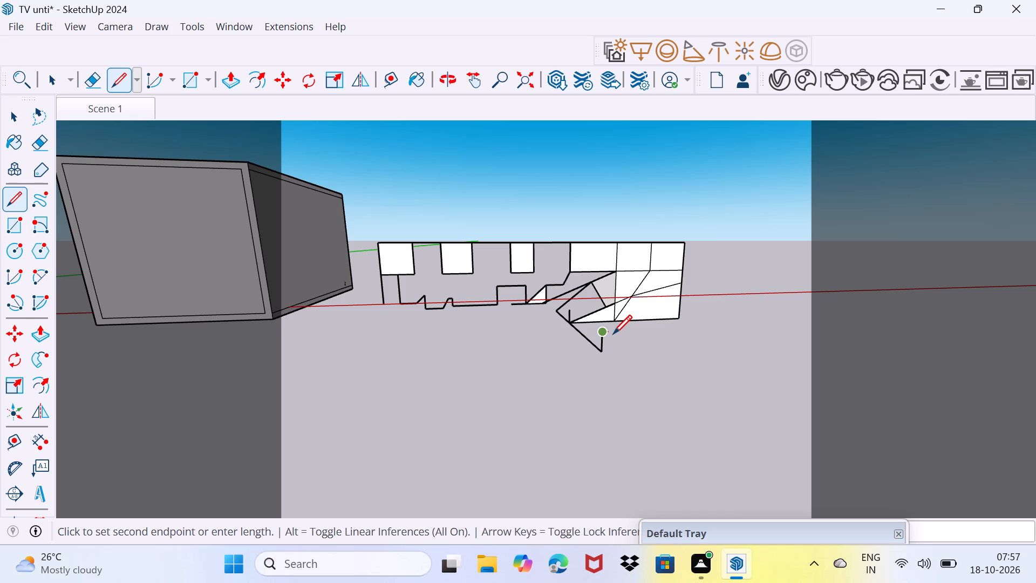
Draw a line from the short vertical's top back across the diagonal, and another from its end to the pointed triangle's tip.
{"action": "left_click", "coordinate": [613, 334]}
{"action": "left_click", "coordinate": [567, 352]}
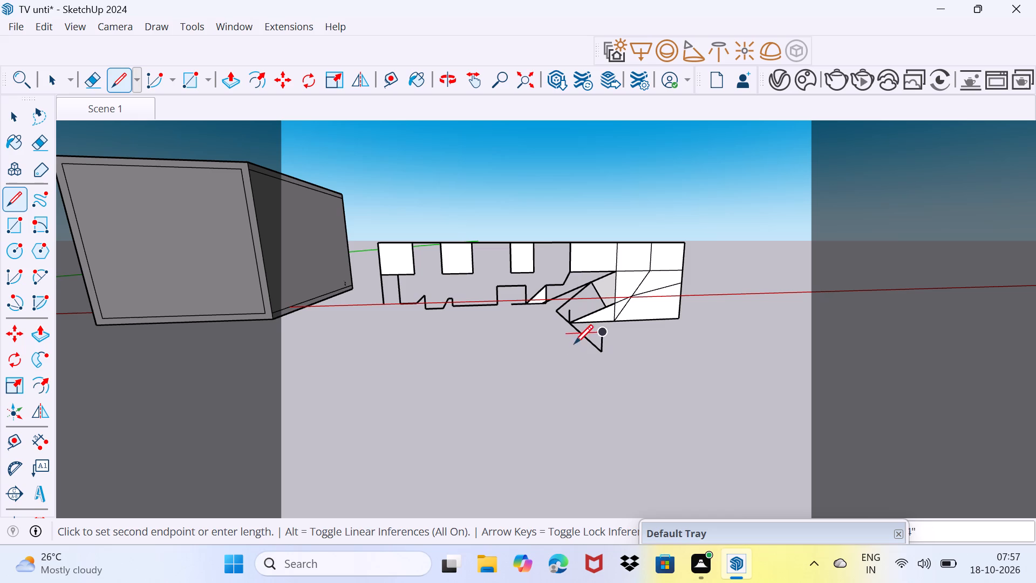
{"action": "left_click", "coordinate": [580, 335]}
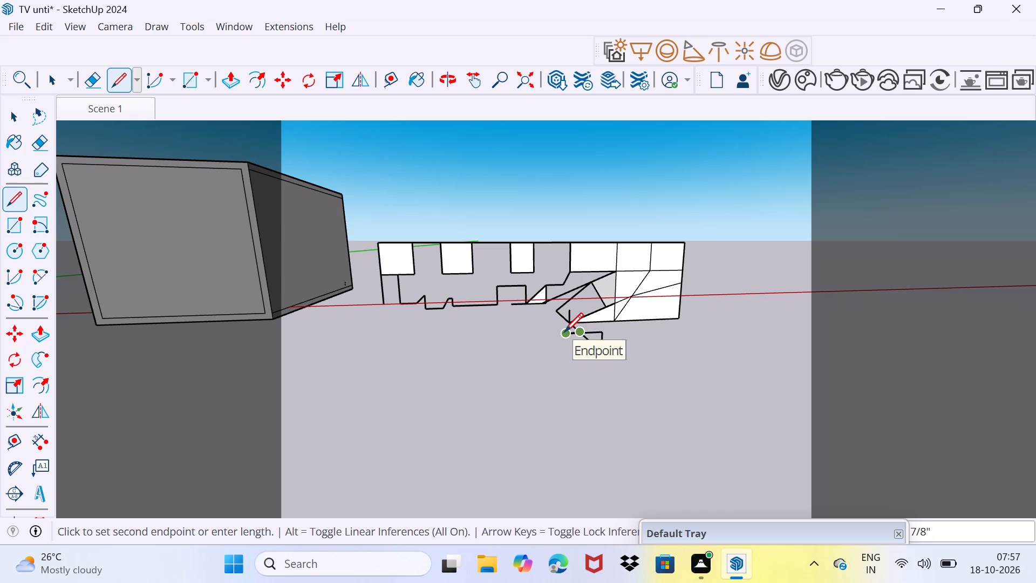
{"action": "left_click", "coordinate": [564, 331]}
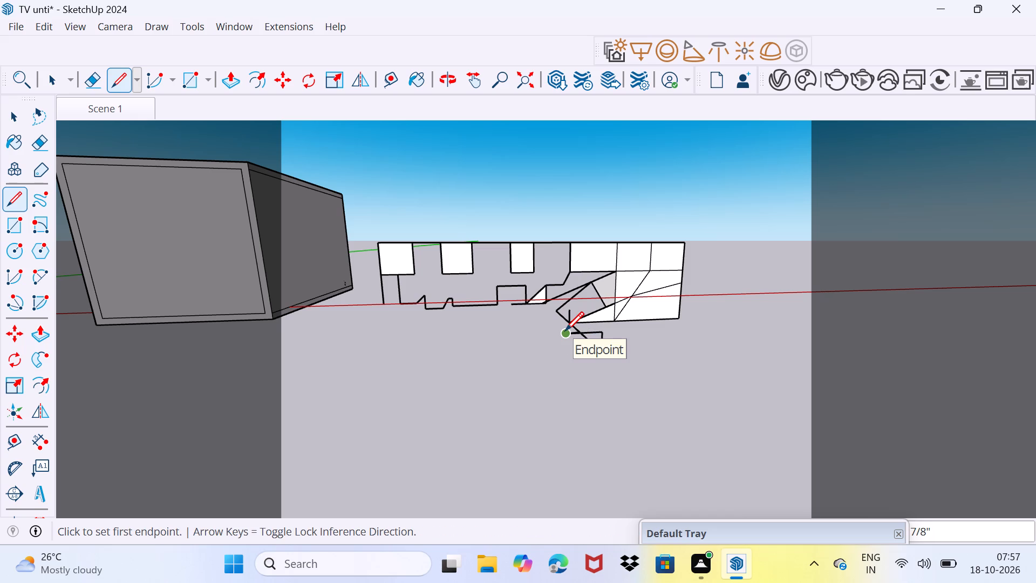
{"action": "left_click", "coordinate": [565, 330]}
{"action": "left_click", "coordinate": [607, 321]}
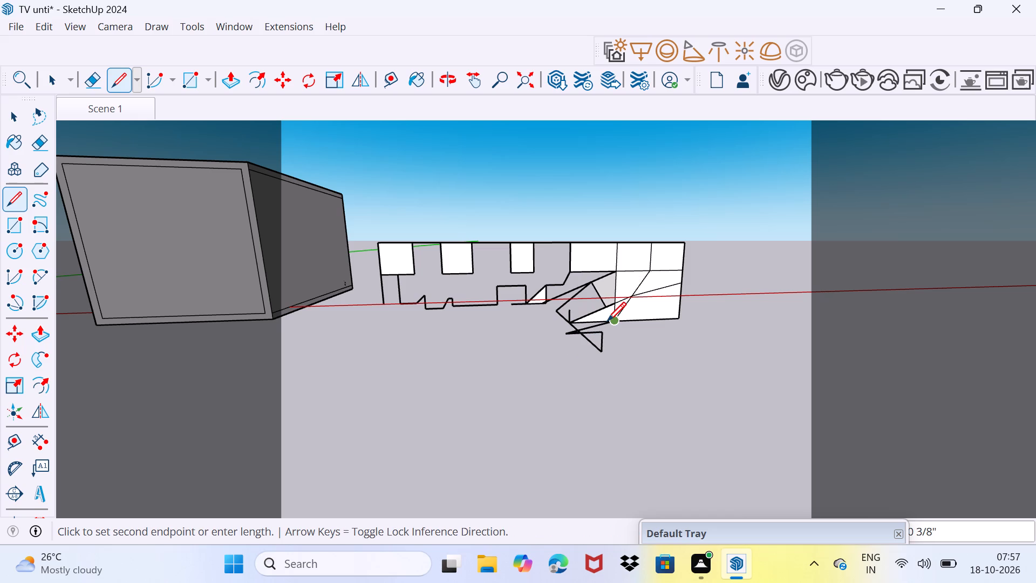
Draw a line sloping down from the white panel's lower edge and a connected one back just past the small triangle's lower tip.
{"action": "left_click", "coordinate": [626, 345]}
{"action": "left_click", "coordinate": [637, 337]}
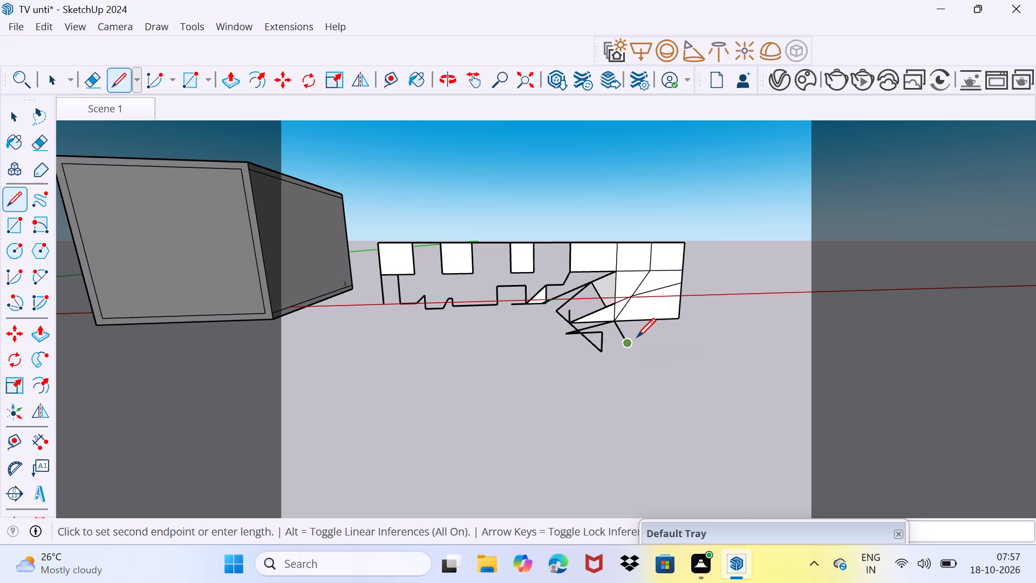
{"action": "left_click", "coordinate": [637, 353]}
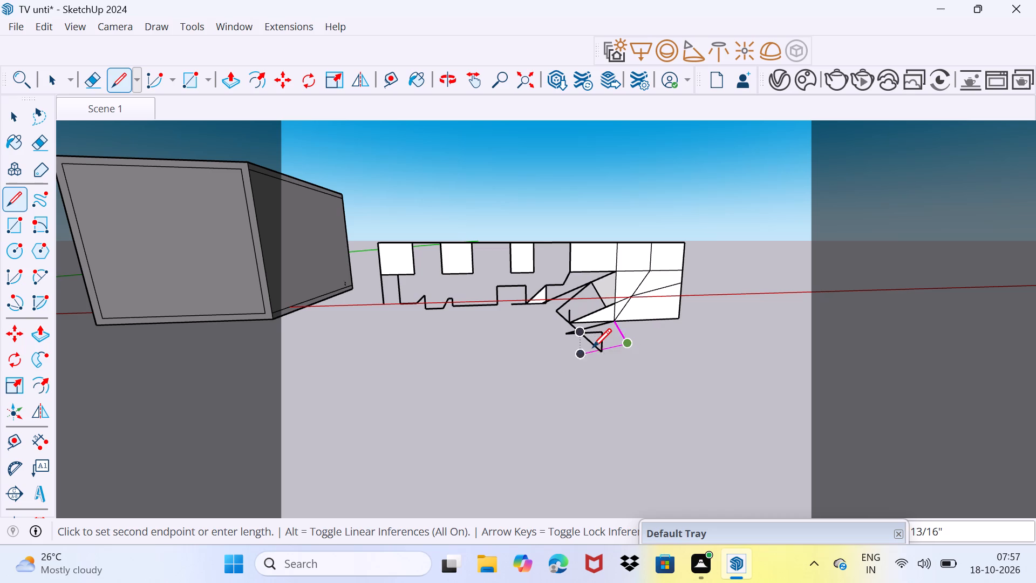
{"action": "left_click", "coordinate": [592, 347]}
{"action": "left_click", "coordinate": [586, 351]}
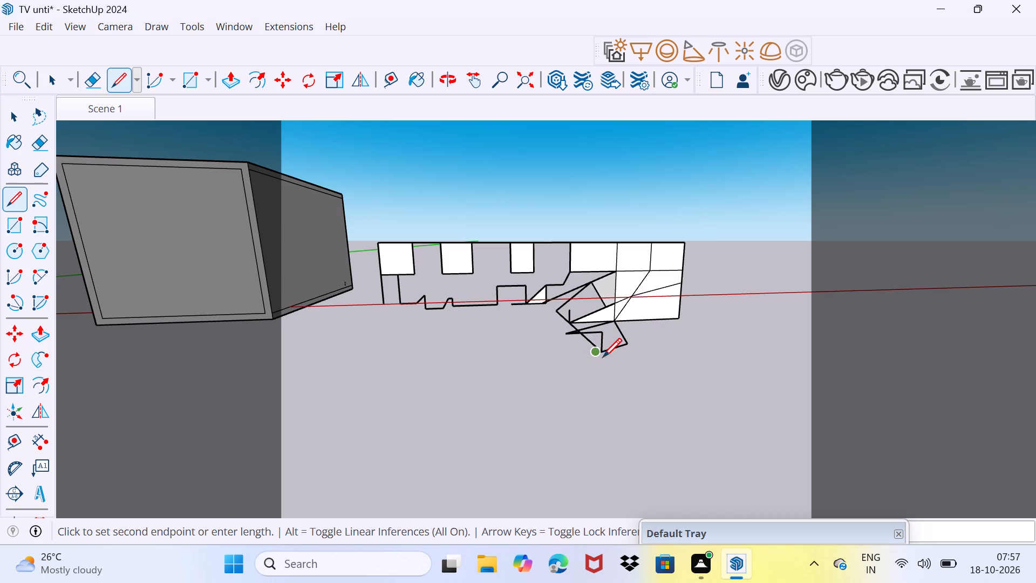
Continue with a short diagonal, a segment along the red axis and a vertical downward, and join the vertical up to the sloping line's end.
{"action": "left_click", "coordinate": [606, 369]}
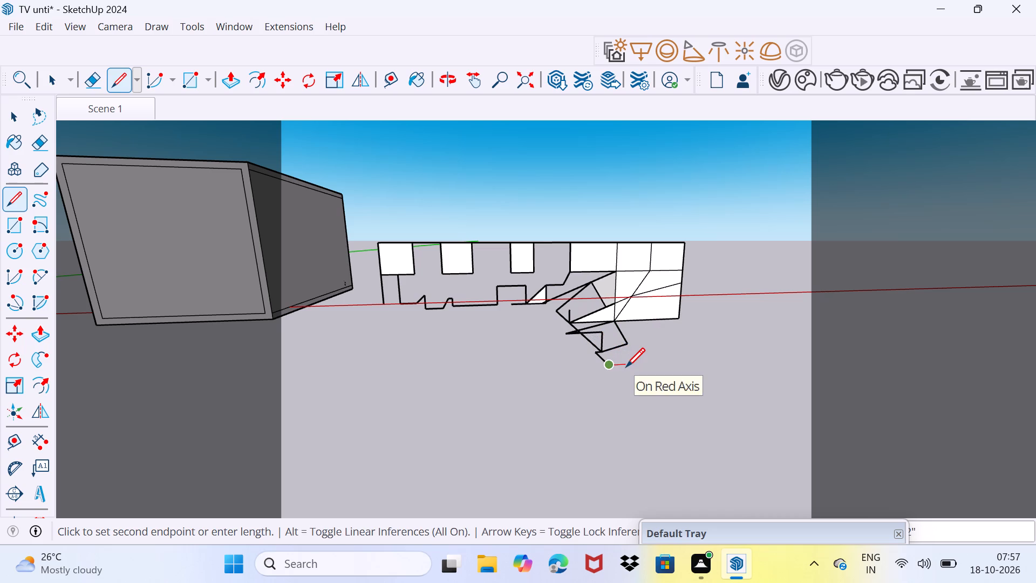
{"action": "left_click", "coordinate": [626, 367]}
{"action": "left_click", "coordinate": [612, 382]}
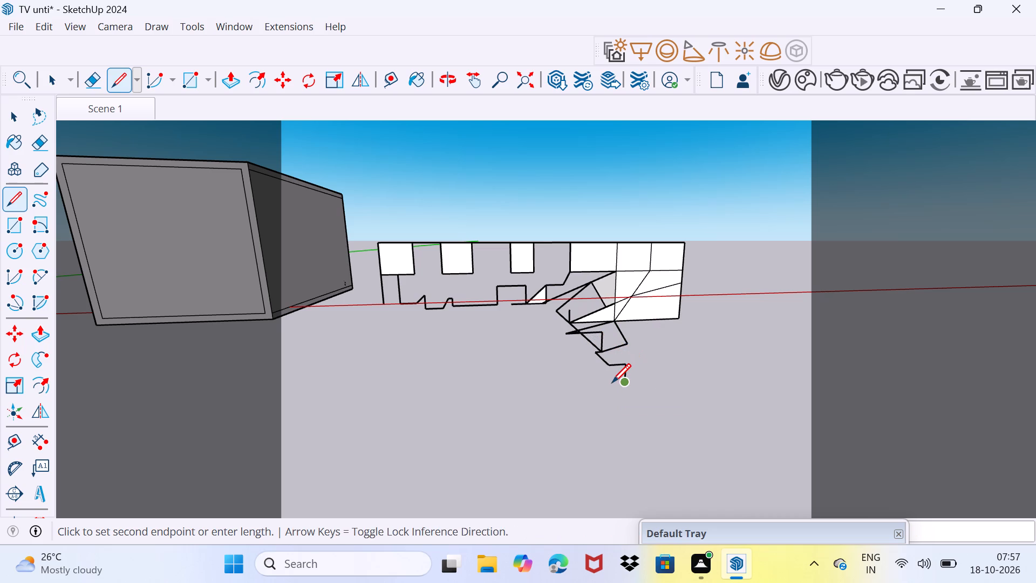
{"action": "left_click", "coordinate": [624, 355]}
{"action": "left_click", "coordinate": [635, 339]}
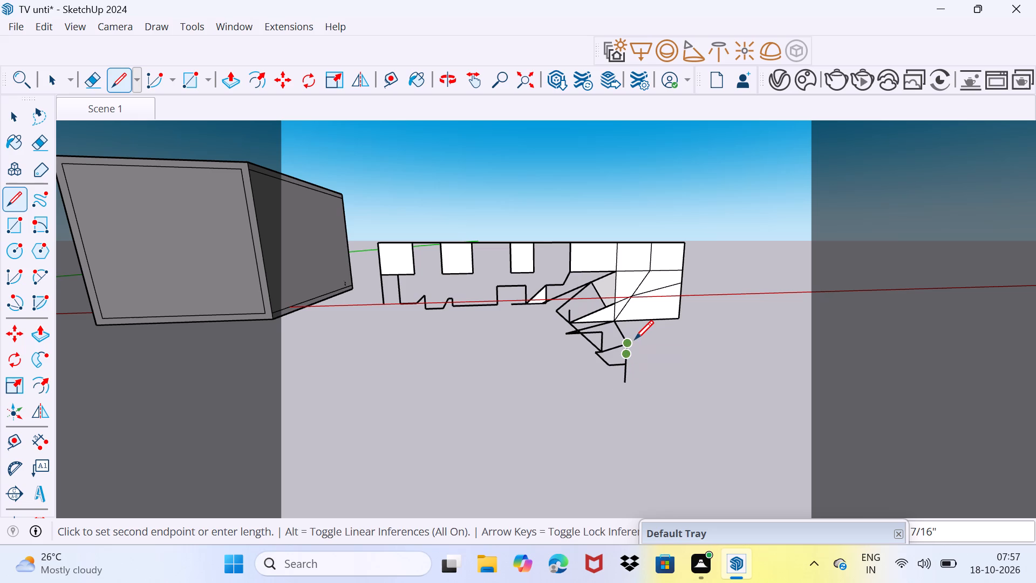
{"action": "left_click", "coordinate": [635, 339]}
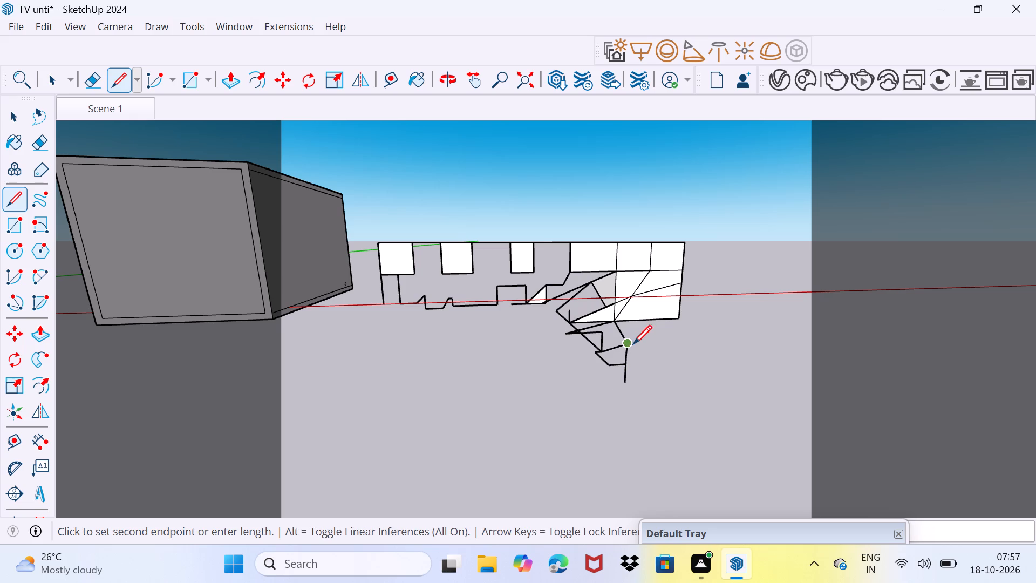
Draw a short horizontal segment and vertical stub beside the sloping line's lower end, retracing the stub with short segments.
{"action": "left_click", "coordinate": [631, 351]}
{"action": "left_click", "coordinate": [632, 349]}
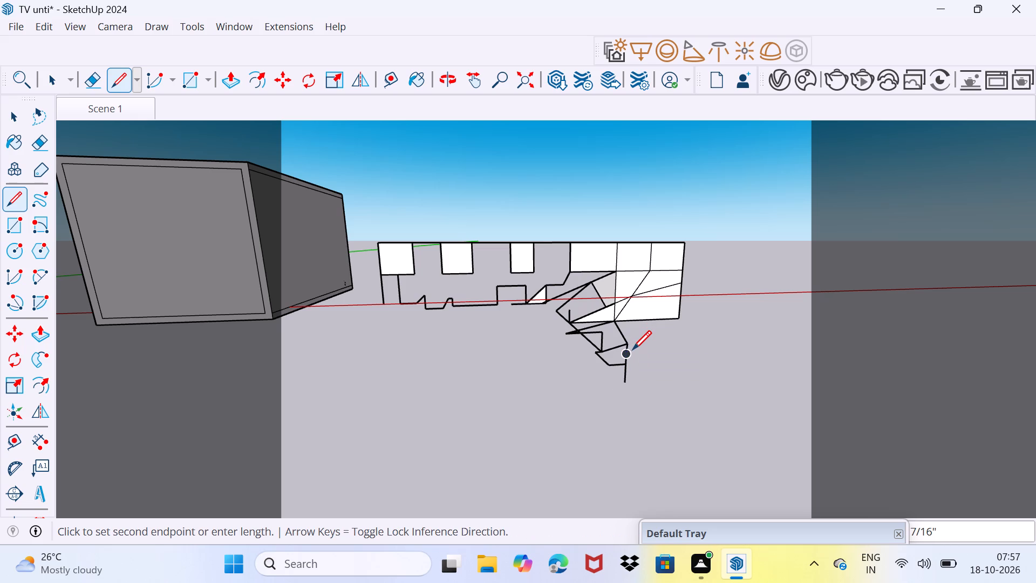
{"action": "left_click", "coordinate": [636, 344]}
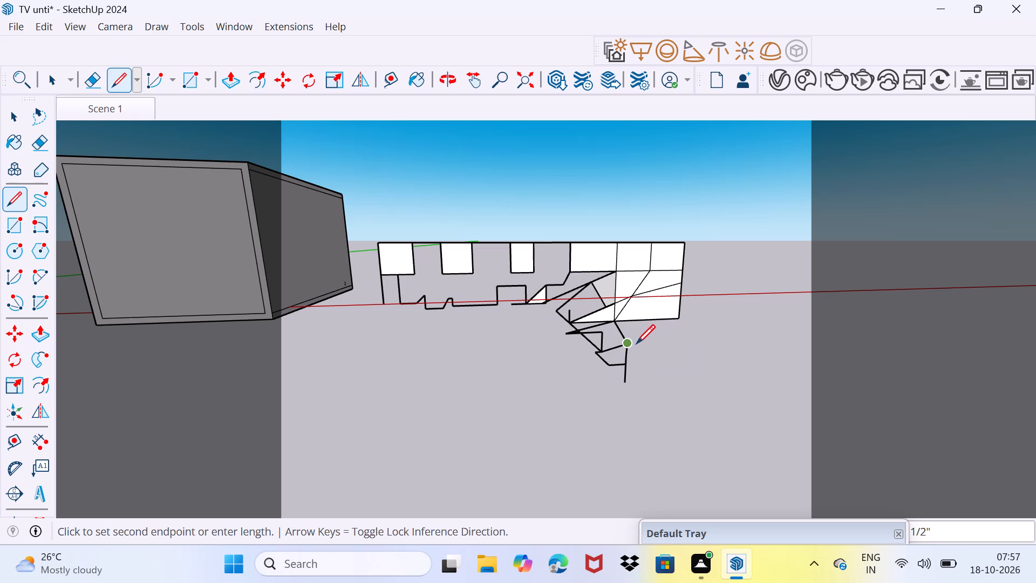
{"action": "left_click", "coordinate": [639, 337]}
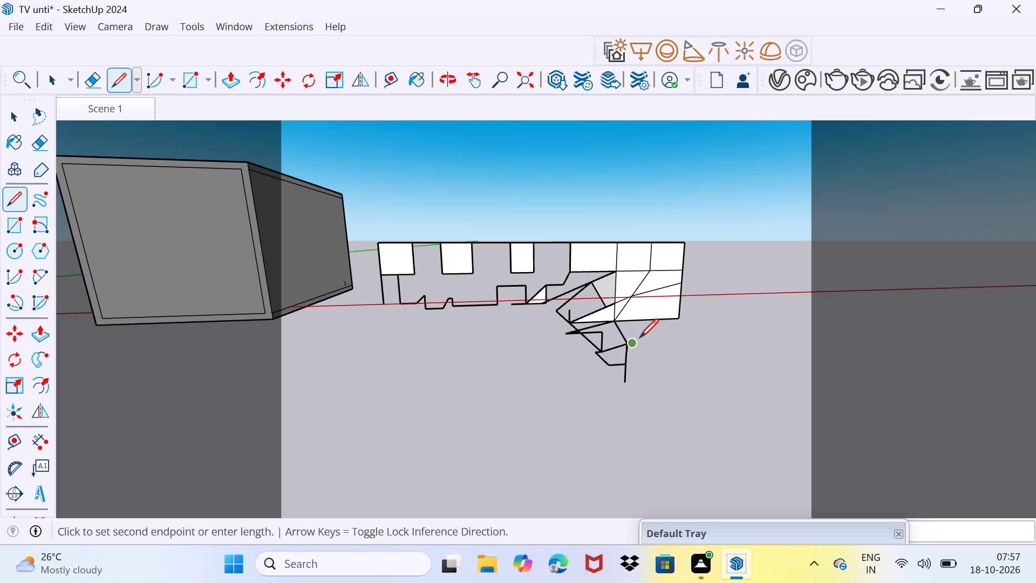
{"action": "left_click", "coordinate": [643, 330]}
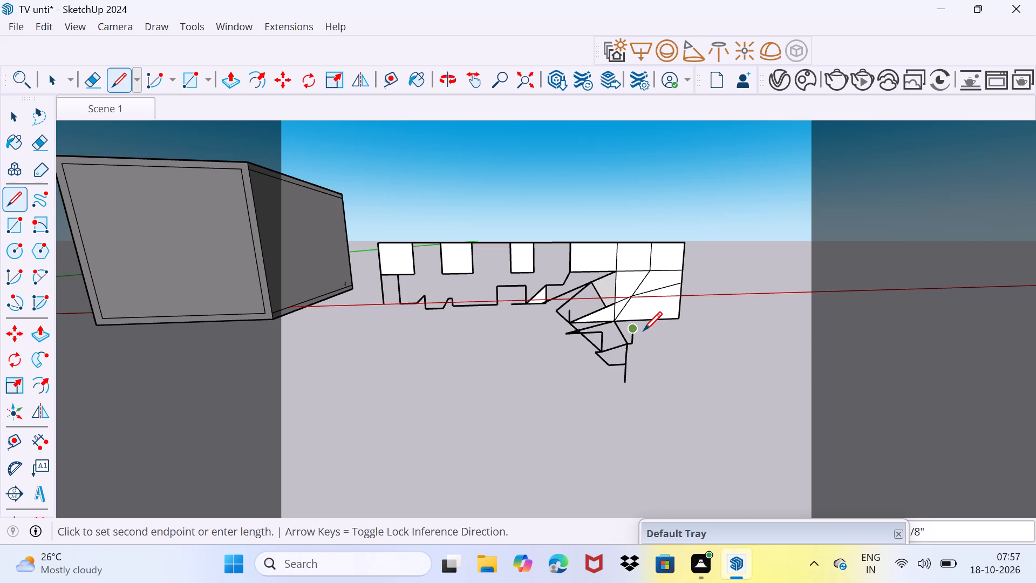
{"action": "left_click", "coordinate": [643, 330]}
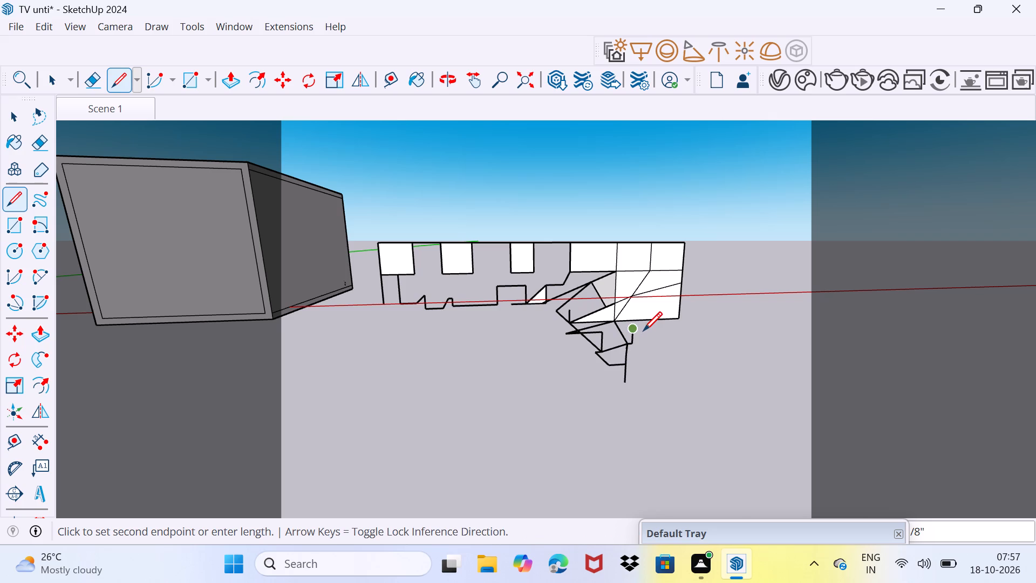
{"action": "left_click", "coordinate": [638, 339]}
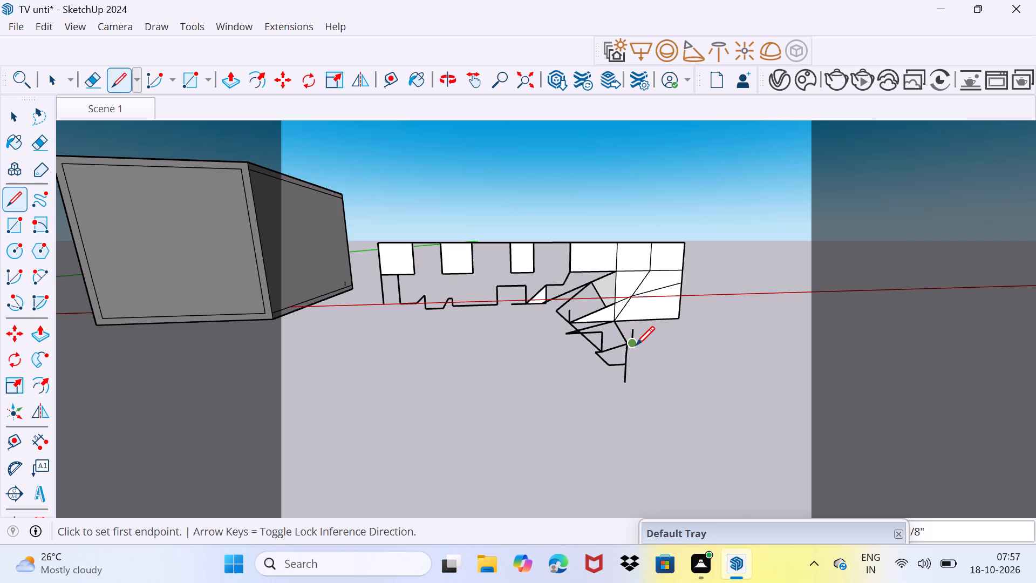
{"action": "left_click", "coordinate": [635, 346]}
{"action": "left_click", "coordinate": [636, 343]}
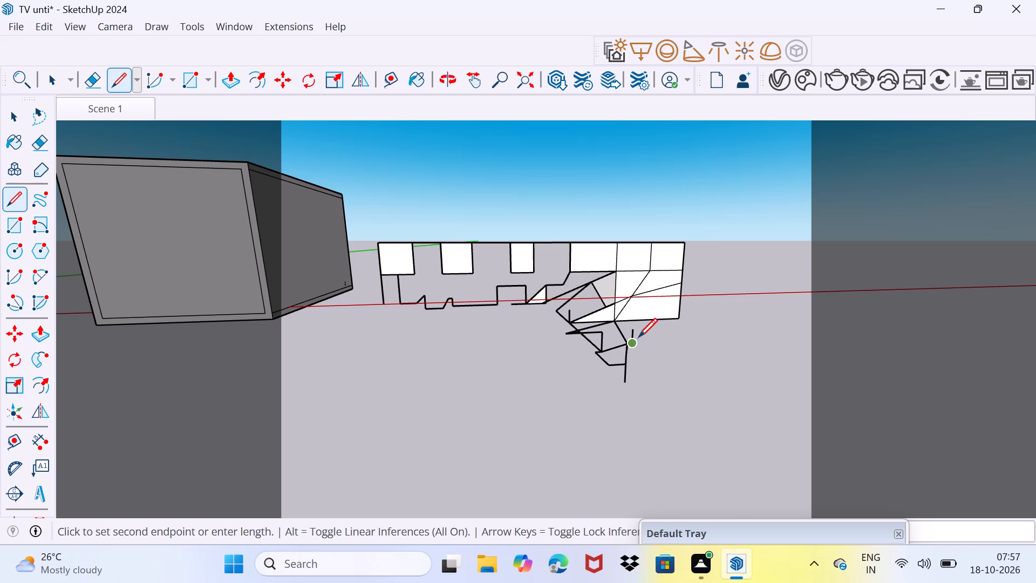
{"action": "left_click", "coordinate": [642, 333]}
{"action": "left_click", "coordinate": [643, 333]}
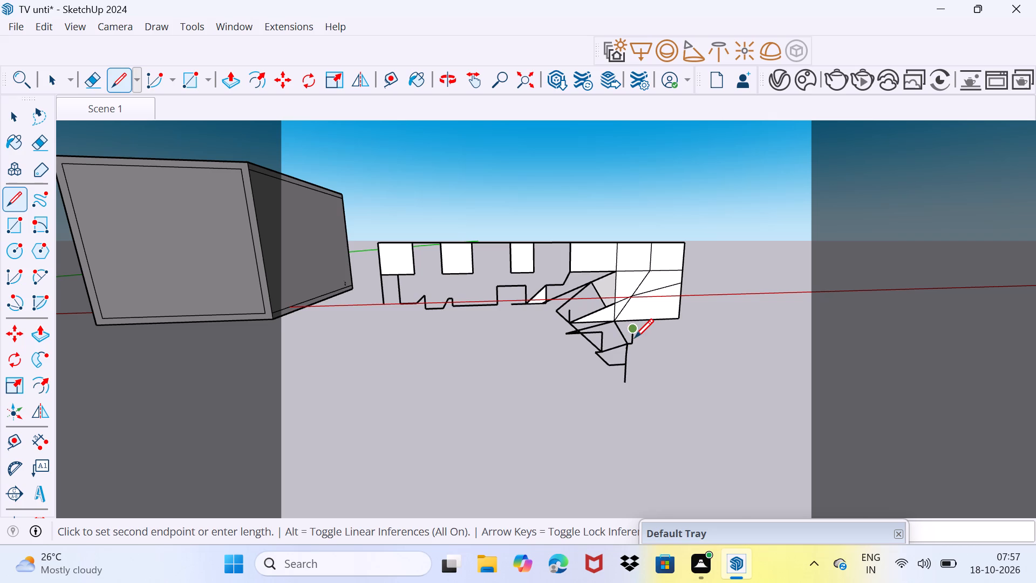
{"action": "left_click", "coordinate": [635, 337]}
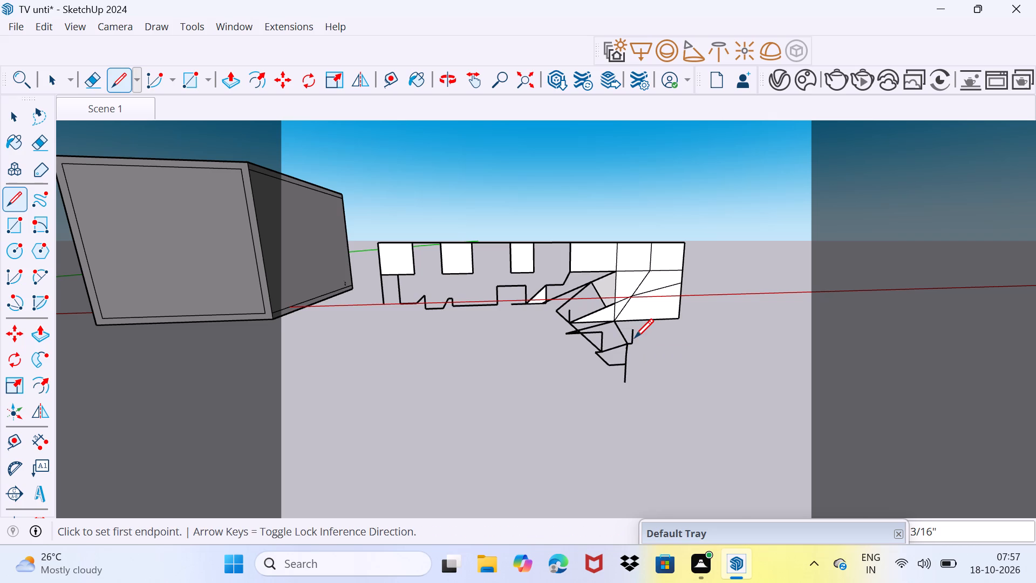
{"action": "left_click", "coordinate": [635, 337]}
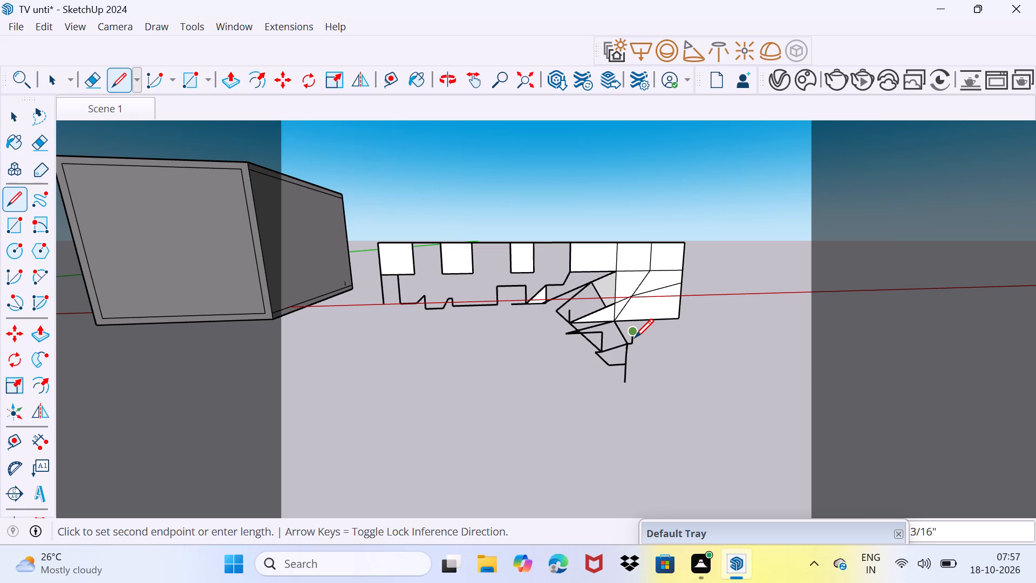
{"action": "left_click", "coordinate": [635, 337]}
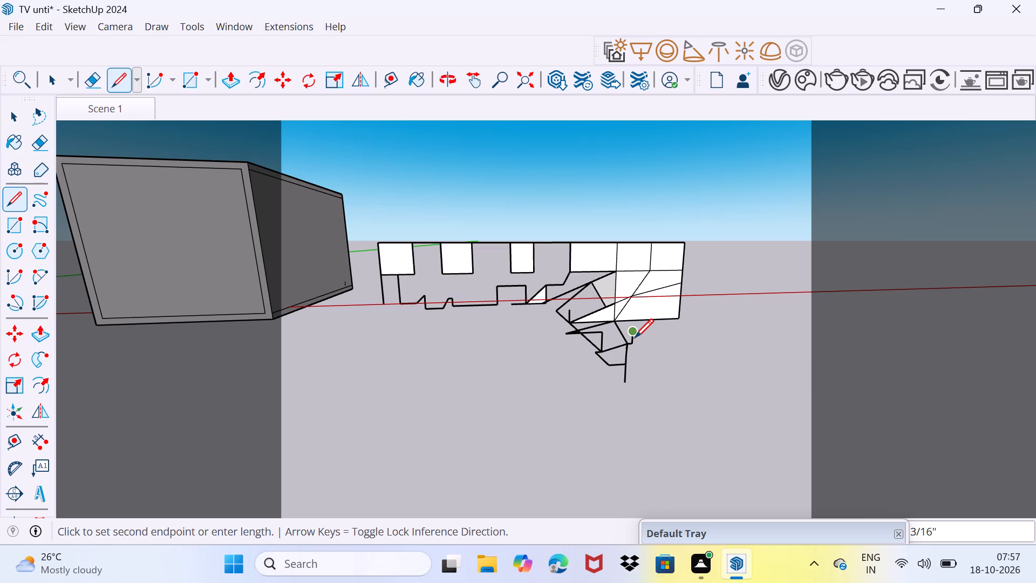
Connect the stub's top to the white panel's lower outer corner with a short diagonal, a flat segment and a rising diagonal.
{"action": "left_click", "coordinate": [645, 344]}
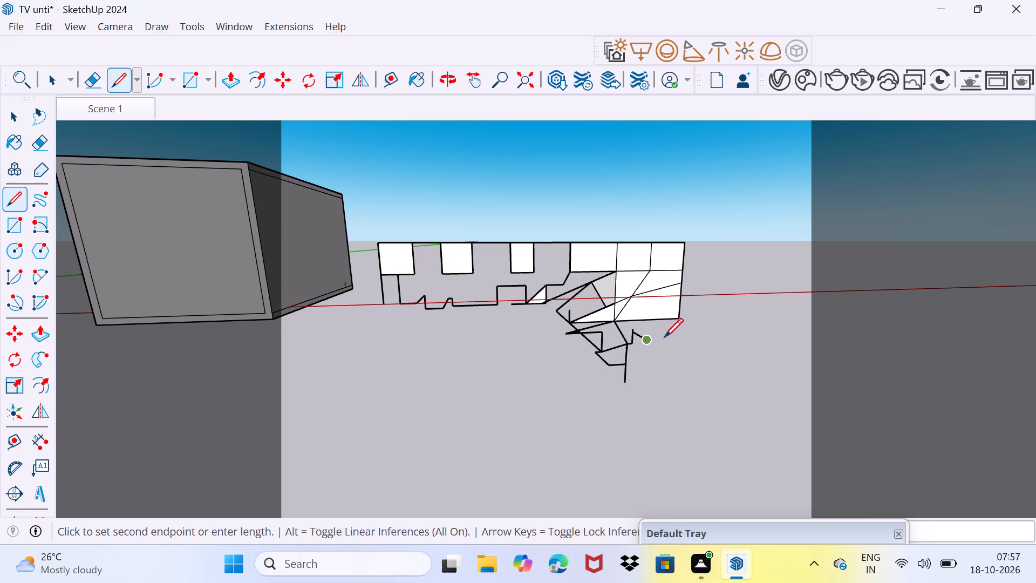
{"action": "left_click", "coordinate": [668, 334]}
{"action": "left_click", "coordinate": [668, 334]}
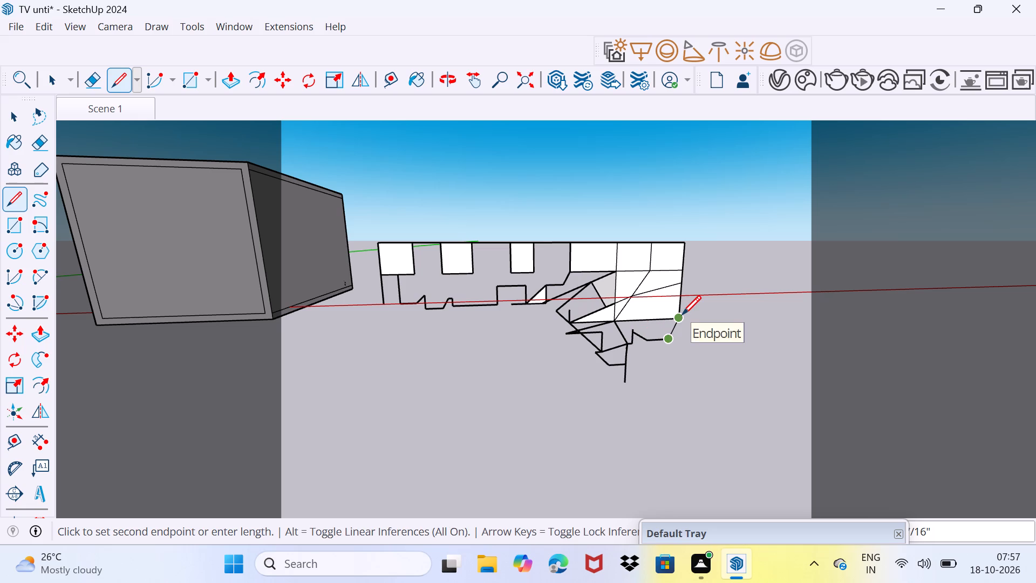
{"action": "left_click", "coordinate": [681, 315]}
{"action": "left_click", "coordinate": [681, 315]}
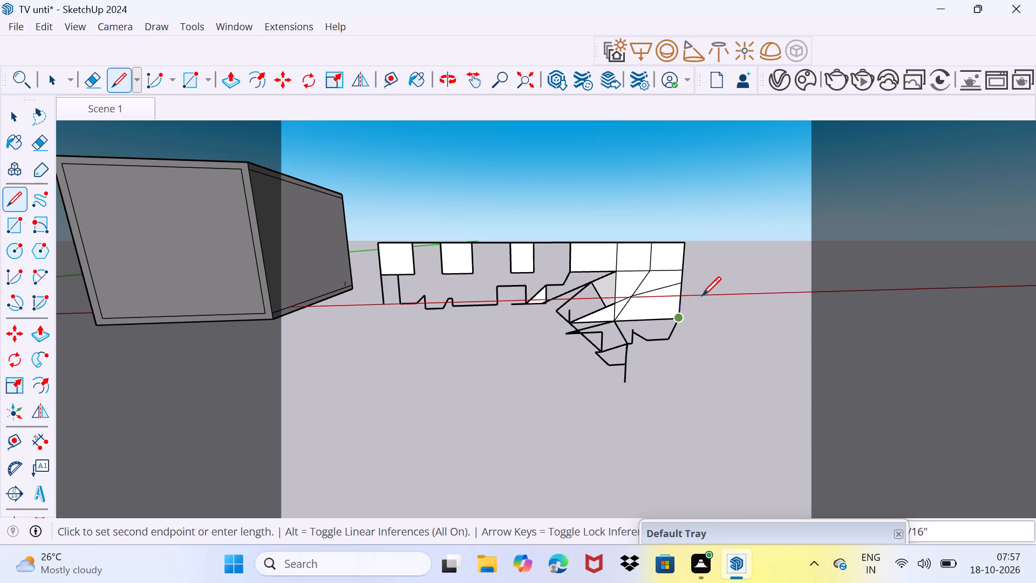
Draw a pointed shape outward from the panel's lower outer corner, returning along the red axis and down to the outer edge's midpoint.
{"action": "left_click", "coordinate": [708, 294]}
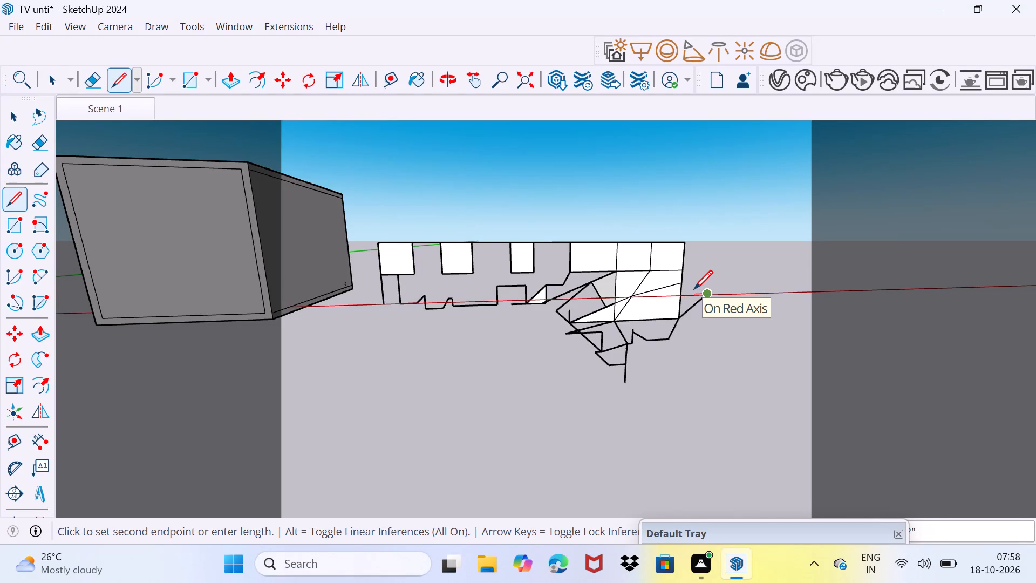
{"action": "left_click", "coordinate": [693, 290]}
{"action": "left_click", "coordinate": [691, 298]}
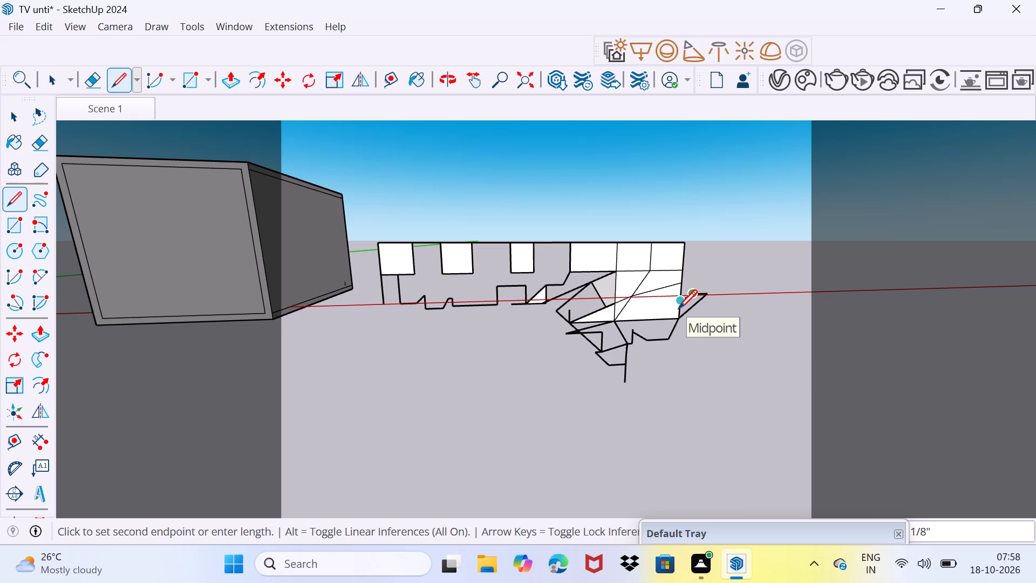
{"action": "left_click", "coordinate": [678, 308]}
Draw a line inward from the outer edge's midpoint and connect it up to the panel's inner line crossing.
{"action": "left_click", "coordinate": [642, 294]}
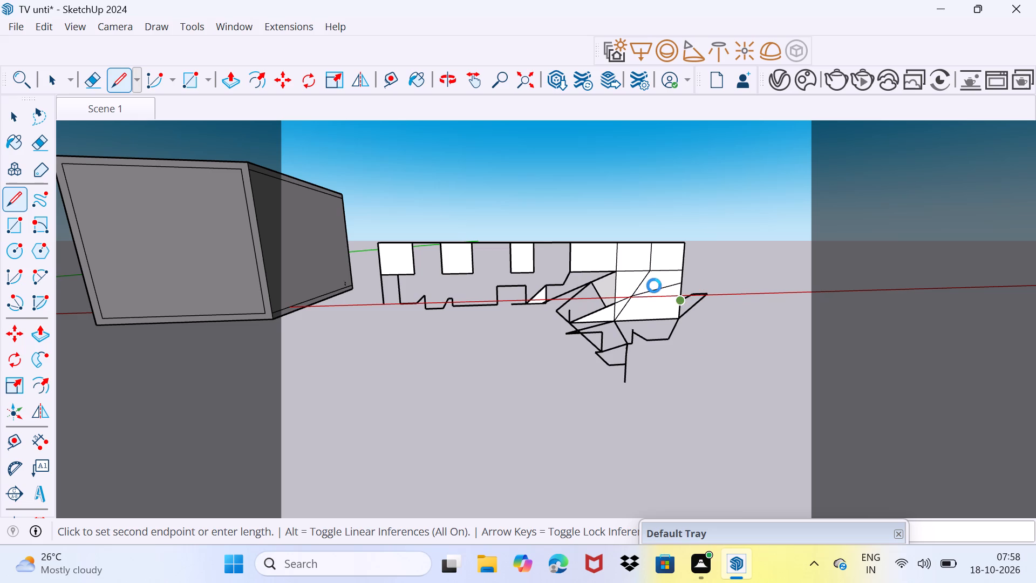
{"action": "left_click", "coordinate": [660, 283]}
{"action": "left_click", "coordinate": [658, 306]}
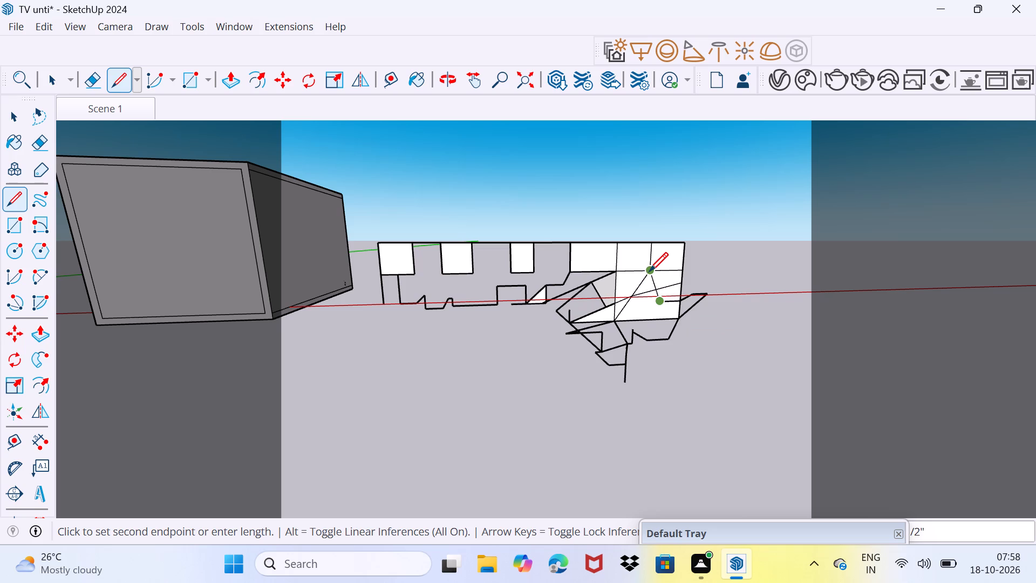
{"action": "left_click", "coordinate": [649, 271]}
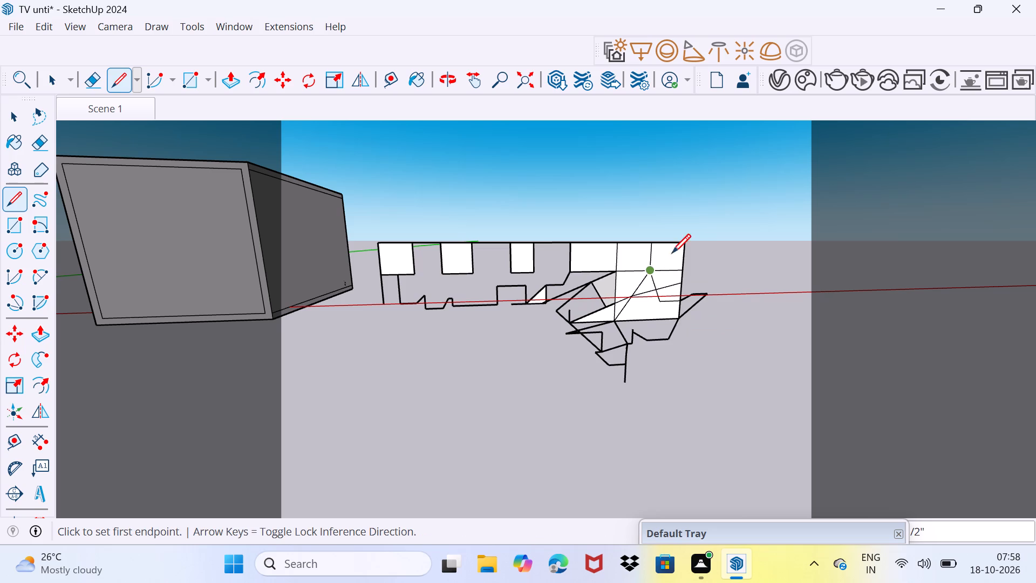
Draw a diagonal between the panel's inner line crossing and its upper outer corner, retracing it with short segments.
{"action": "left_click", "coordinate": [687, 241]}
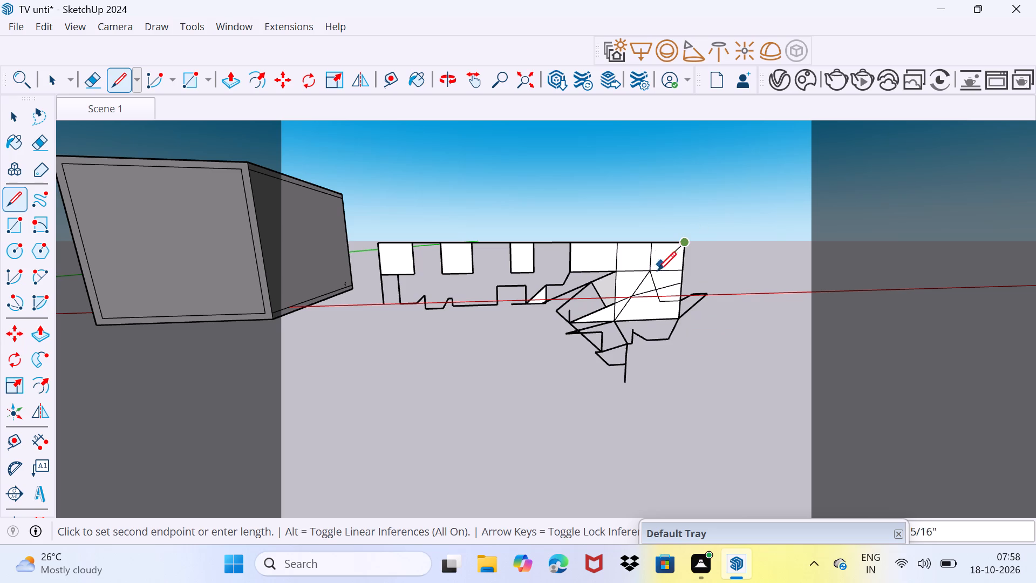
{"action": "left_click", "coordinate": [655, 274]}
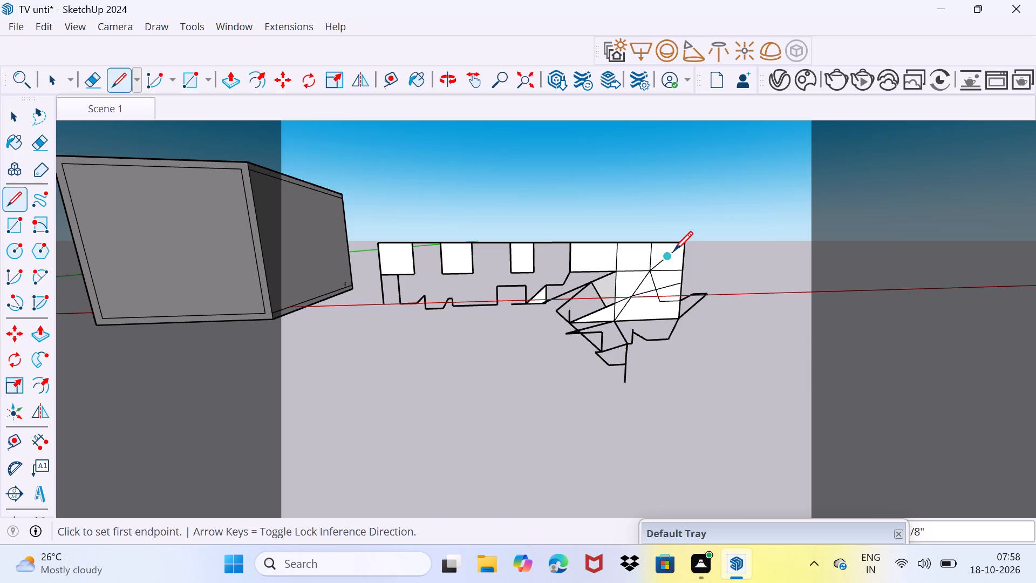
{"action": "left_click", "coordinate": [674, 250]}
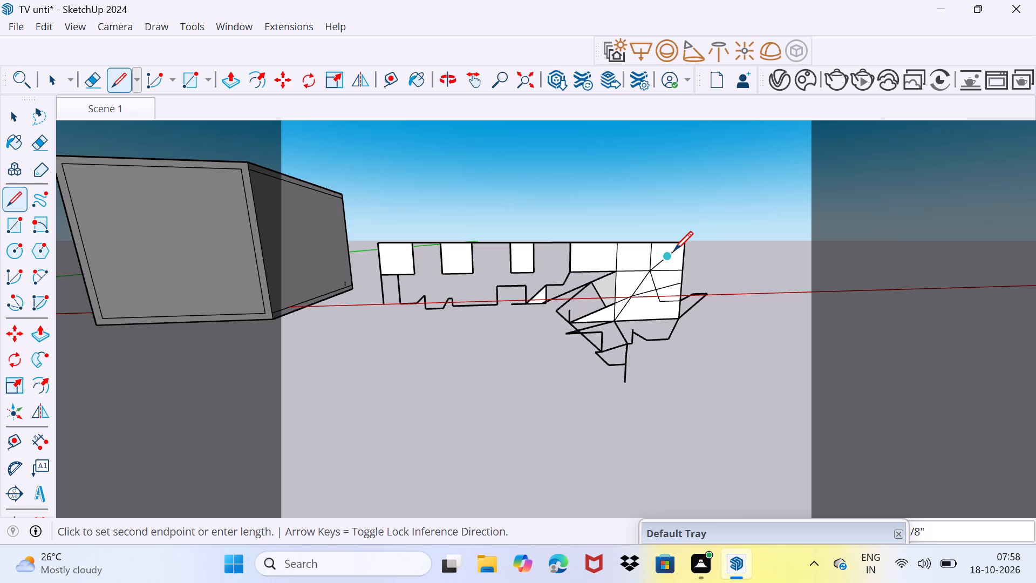
{"action": "left_click", "coordinate": [674, 250]}
{"action": "left_click", "coordinate": [670, 249]}
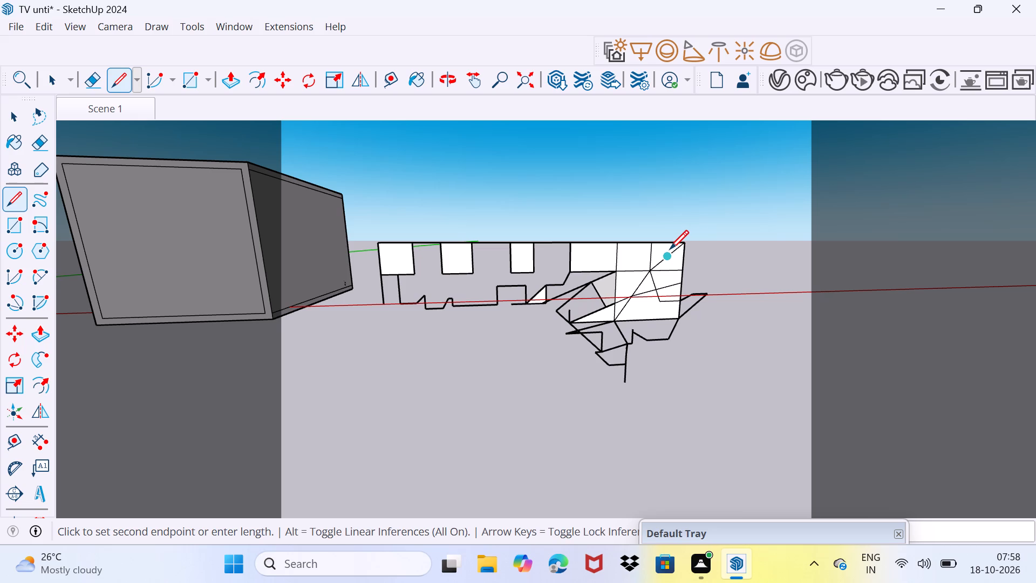
{"action": "left_click", "coordinate": [656, 268]}
{"action": "left_click", "coordinate": [656, 268]}
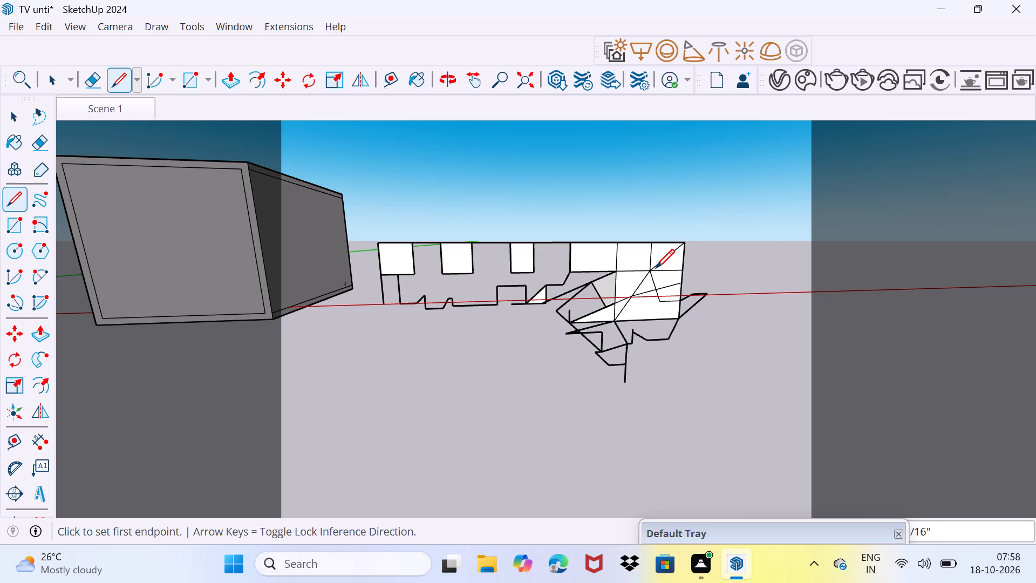
Draw a vertical line from the slanted shape's top corner beside the panel down to the long diagonal below it.
{"action": "left_click", "coordinate": [629, 284]}
{"action": "left_click", "coordinate": [599, 284]}
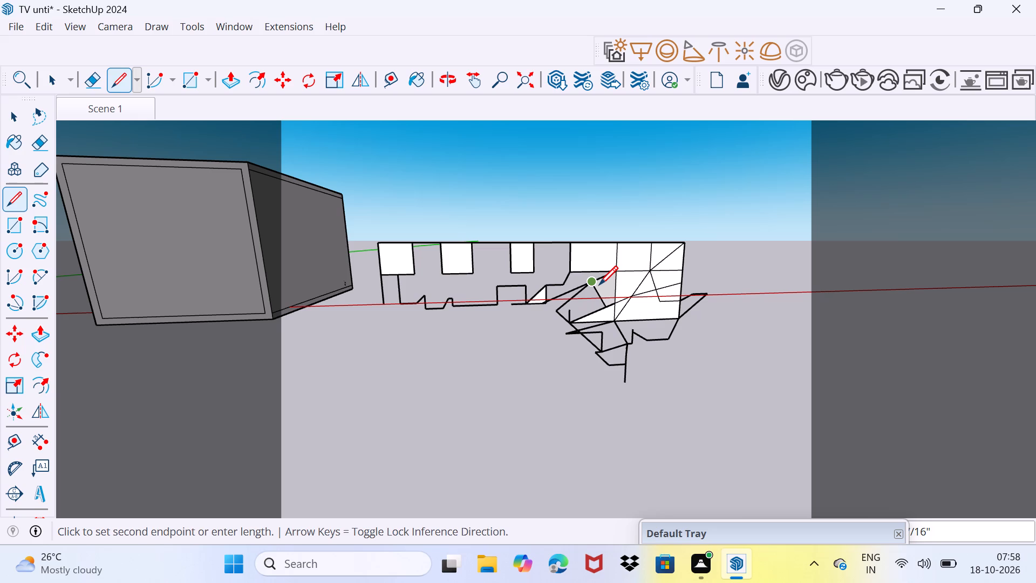
{"action": "left_click", "coordinate": [598, 309]}
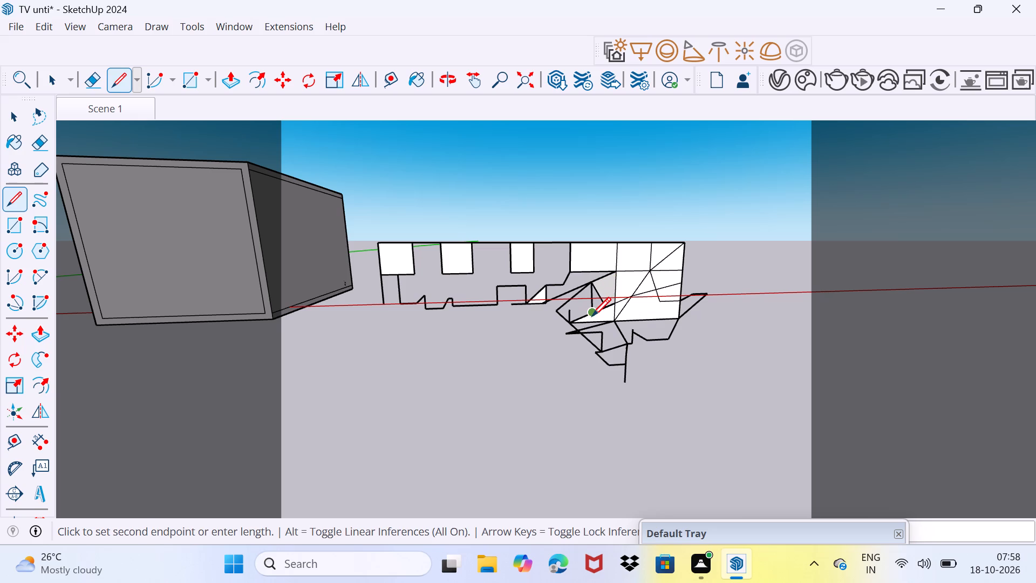
Draw a line from the long diagonal to the panel's inner edge, closing a triangle, and add short segments along the diagonal.
{"action": "left_click", "coordinate": [592, 316]}
{"action": "left_click", "coordinate": [616, 302]}
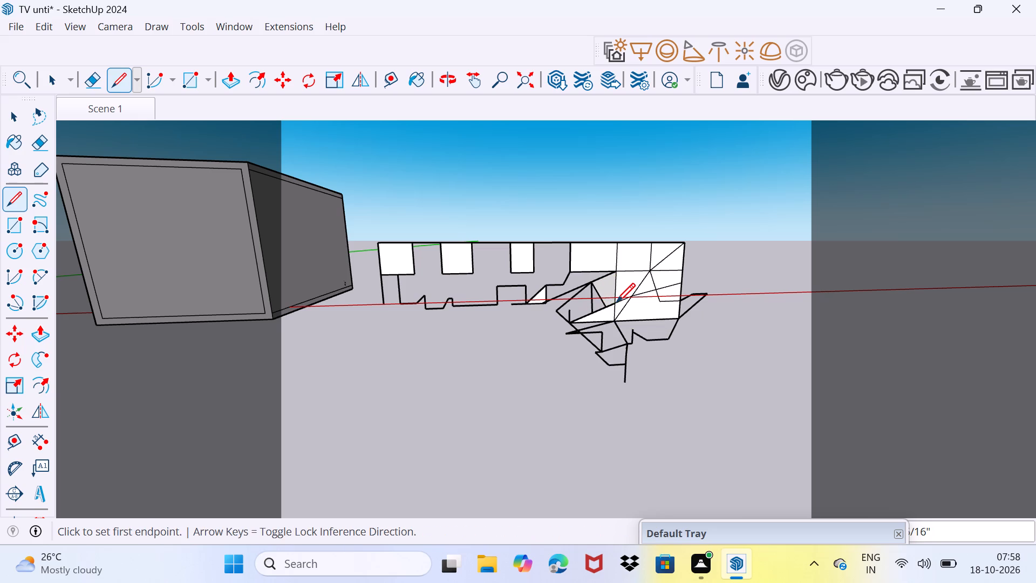
{"action": "left_click", "coordinate": [608, 315]}
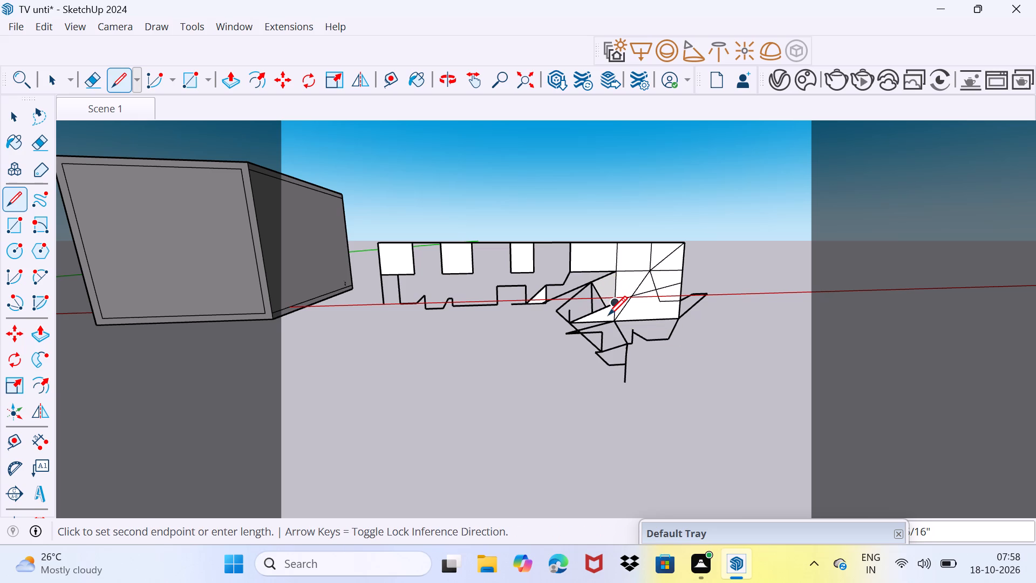
{"action": "left_click", "coordinate": [608, 315]}
{"action": "left_click", "coordinate": [601, 323]}
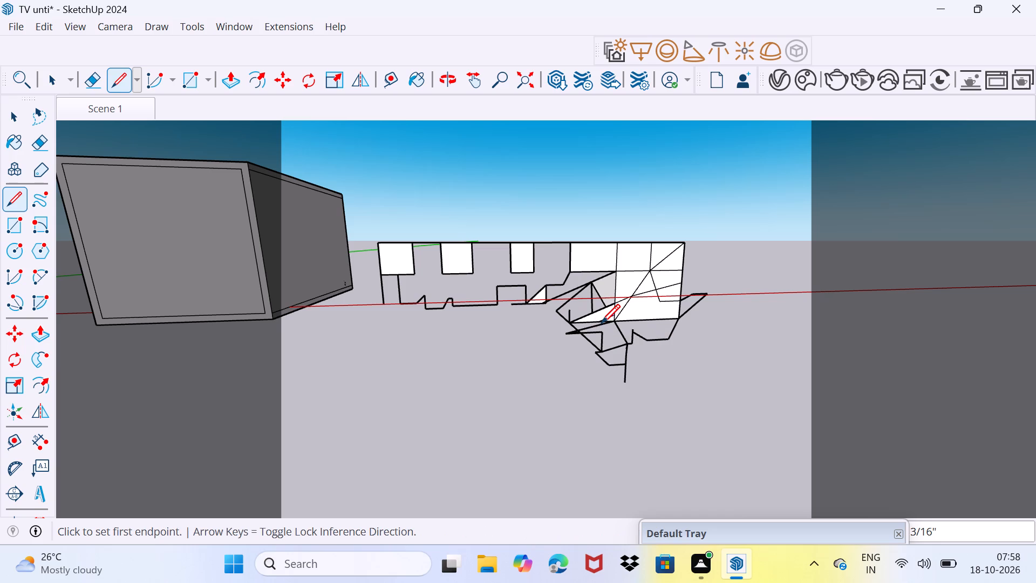
Connect the lower slanted shape's corner to the panel's lower inner corner and retrace the panel's diagonal there with short segments.
{"action": "left_click", "coordinate": [594, 335]}
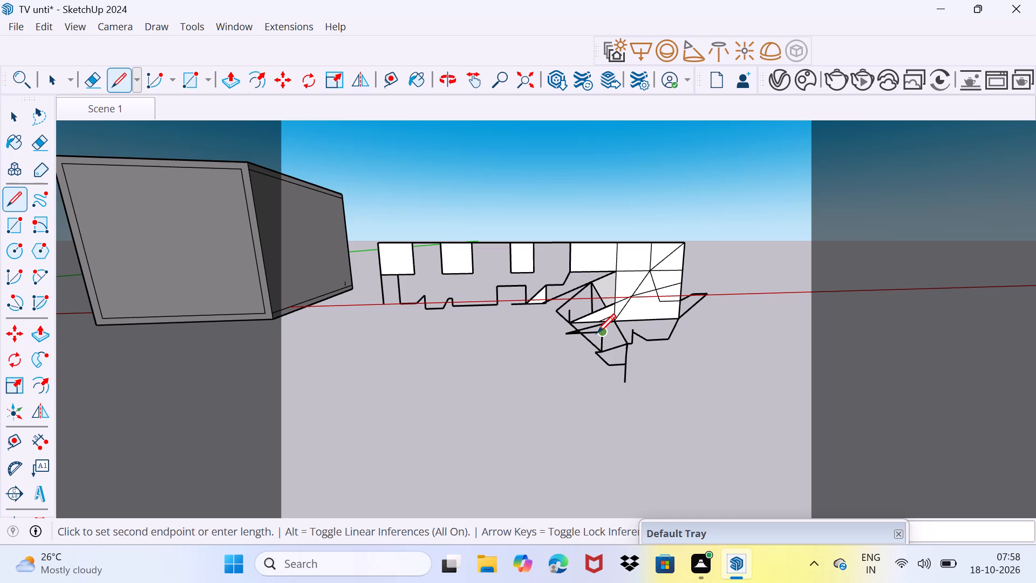
{"action": "left_click", "coordinate": [606, 326]}
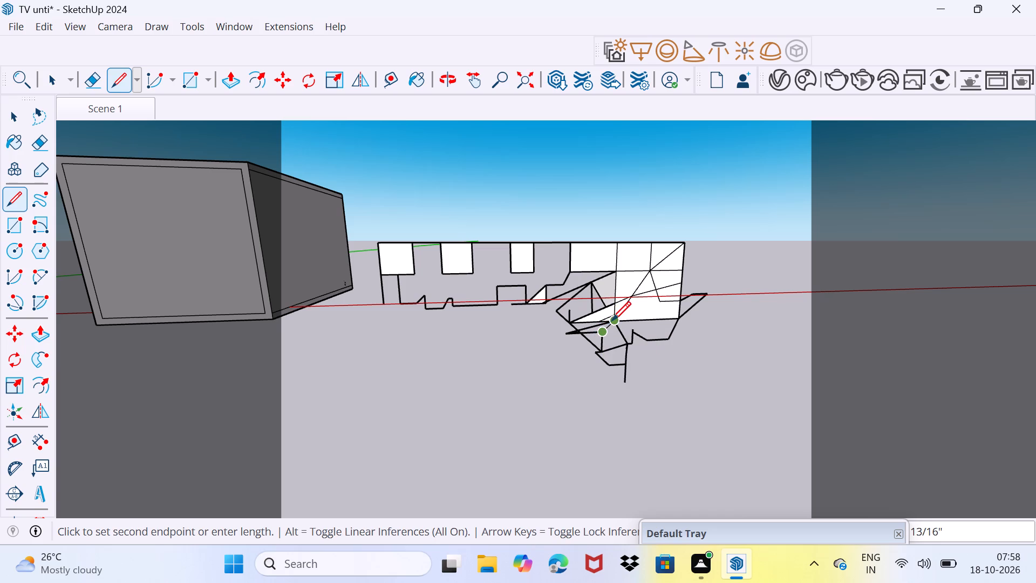
{"action": "left_click", "coordinate": [613, 318]}
{"action": "left_click", "coordinate": [625, 300]}
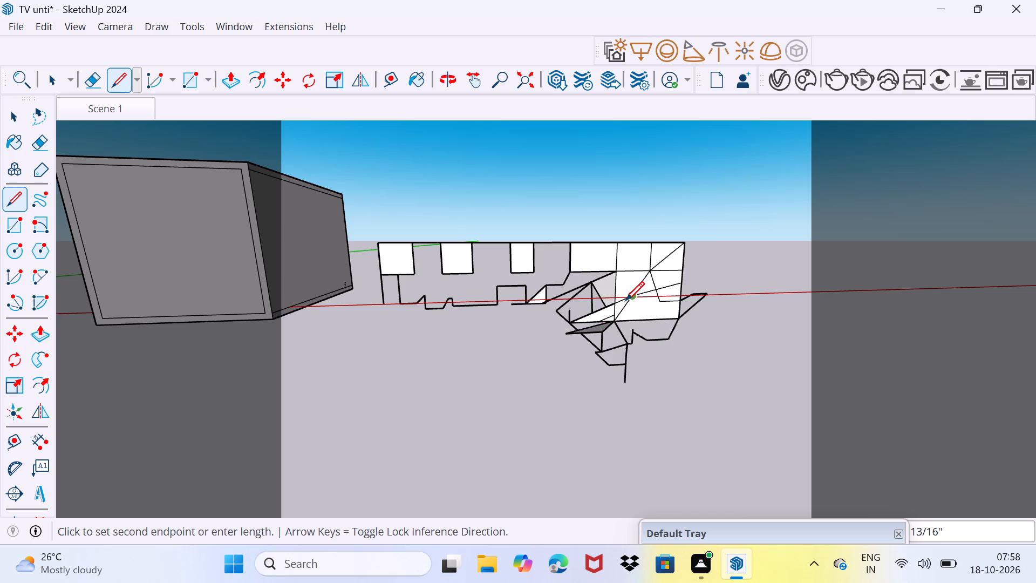
{"action": "left_click", "coordinate": [618, 303]}
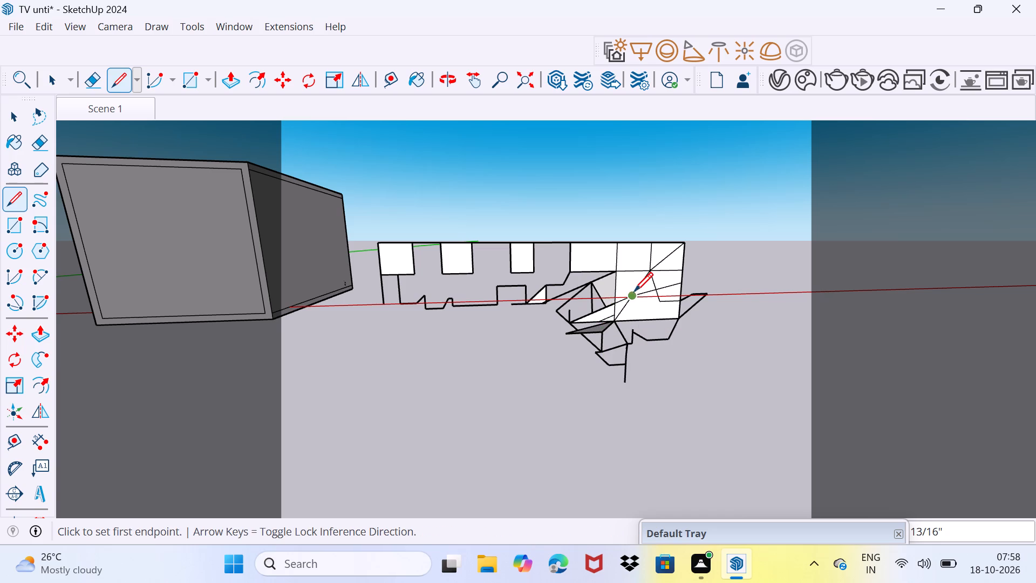
{"action": "left_click", "coordinate": [634, 291]}
{"action": "left_click", "coordinate": [613, 316]}
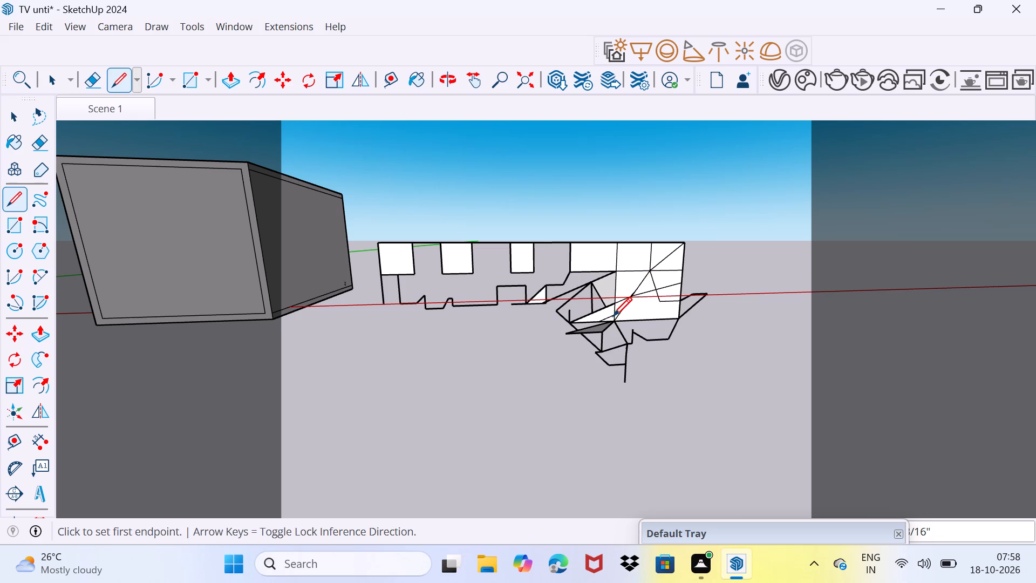
{"action": "left_click", "coordinate": [613, 316]}
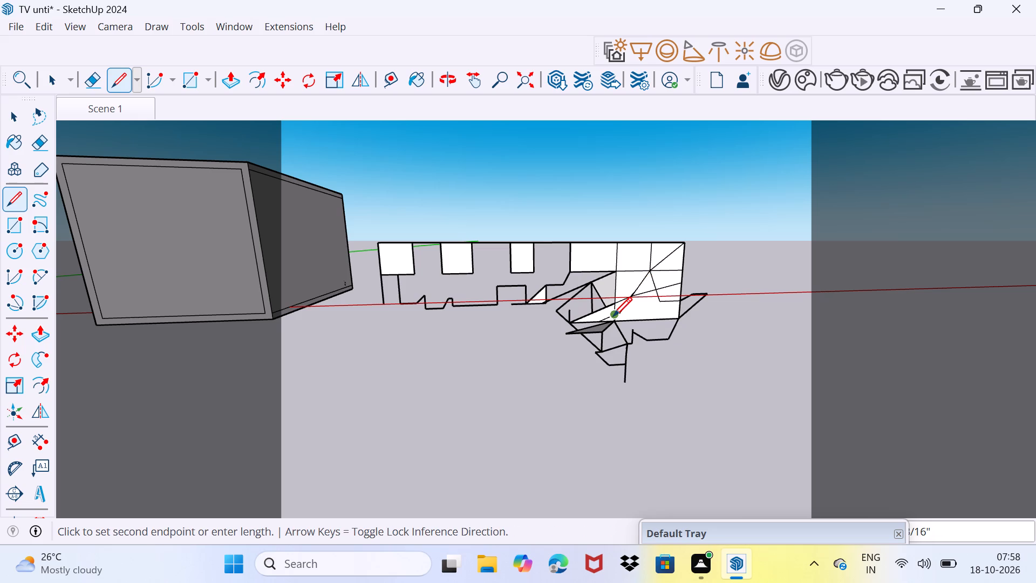
{"action": "left_click", "coordinate": [613, 316]}
{"action": "left_click", "coordinate": [613, 316]}
Draw a line outward from near the panel's lower inner corner to two free points and back to the rectangular notch's lower corner.
{"action": "left_click", "coordinate": [555, 334]}
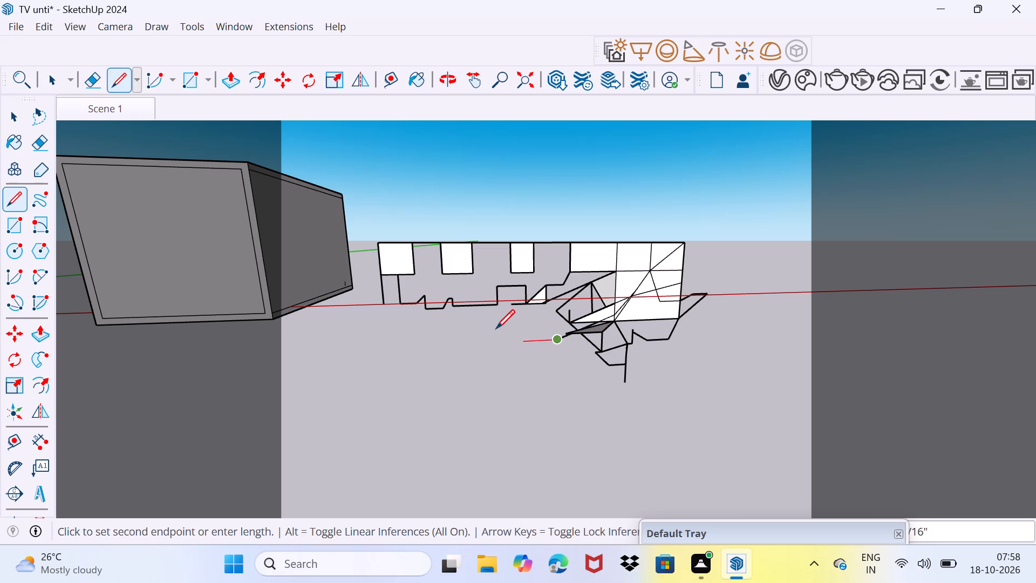
{"action": "left_click", "coordinate": [492, 328]}
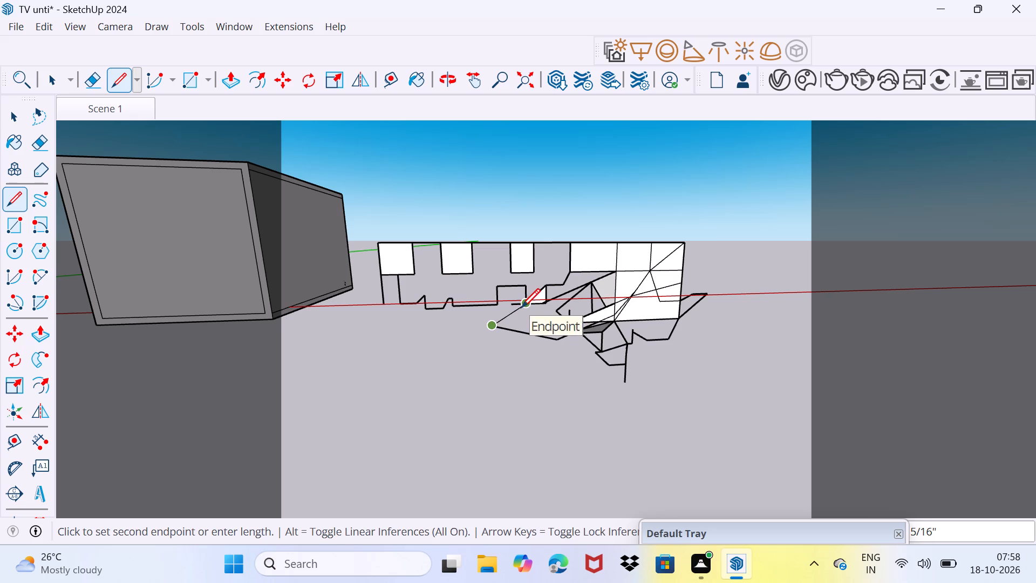
{"action": "left_click", "coordinate": [521, 307]}
{"action": "left_click", "coordinate": [521, 307]}
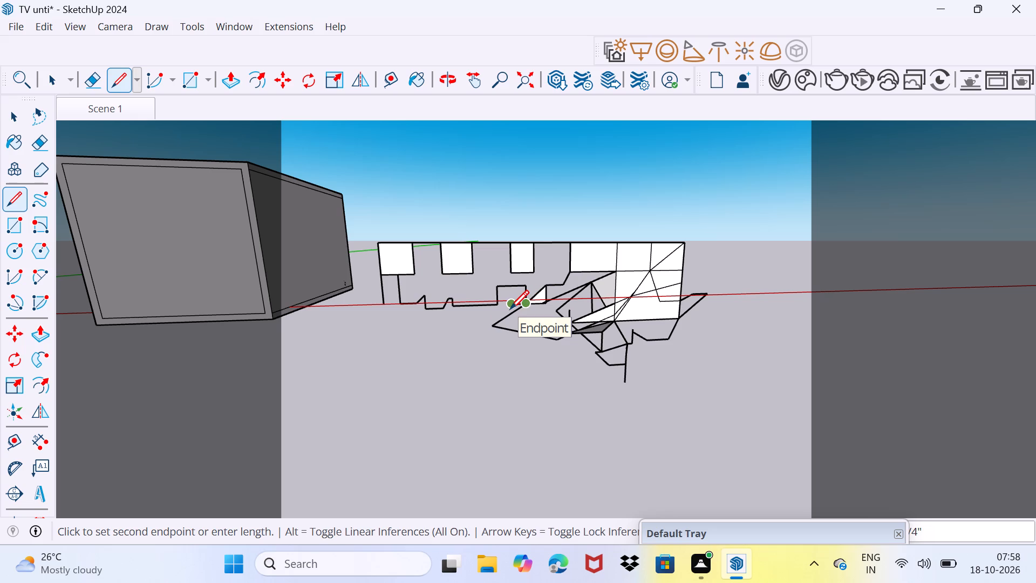
{"action": "left_click", "coordinate": [509, 310]}
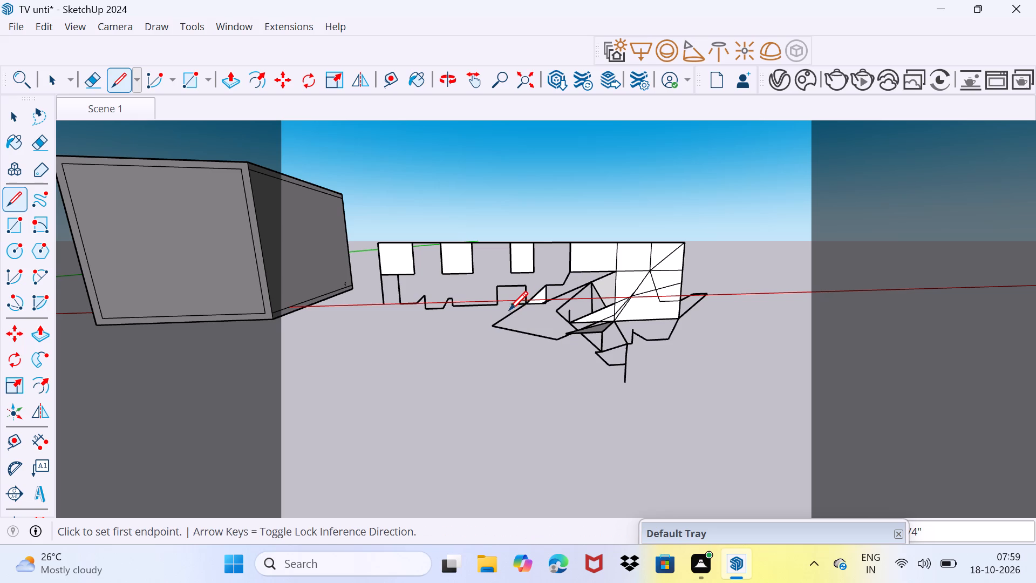
Draw short connecting lines from below the small triangle up past its lower corner to the panel's end corner and adjoining lower edge.
{"action": "left_click", "coordinate": [546, 309]}
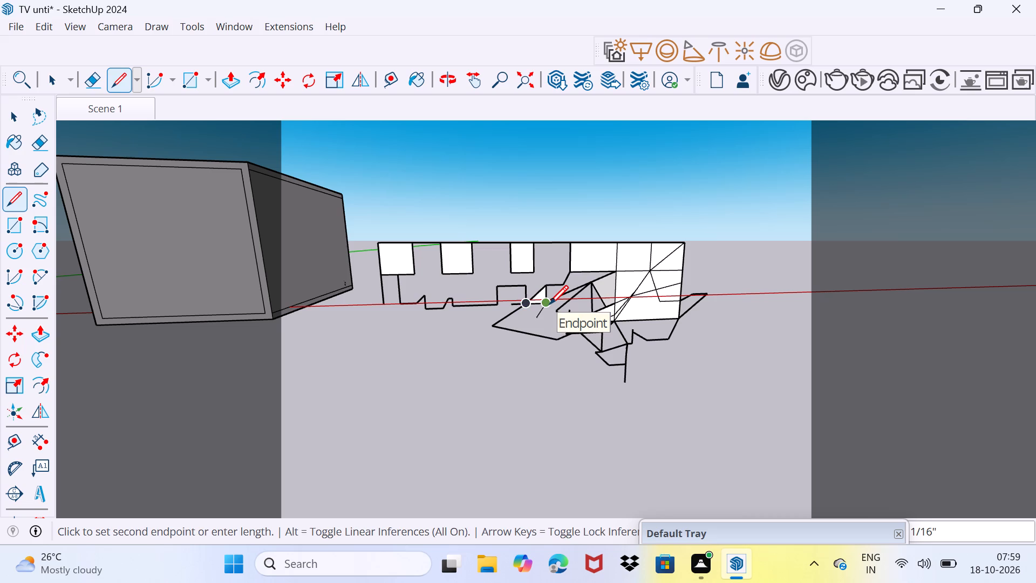
{"action": "left_click", "coordinate": [549, 304]}
{"action": "left_click", "coordinate": [557, 287]}
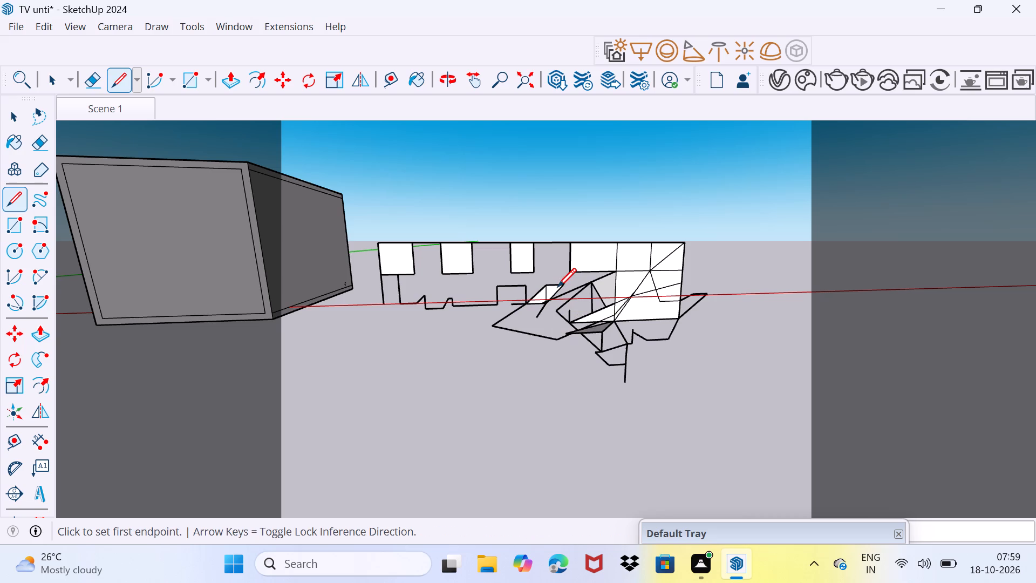
{"action": "left_click", "coordinate": [571, 274]}
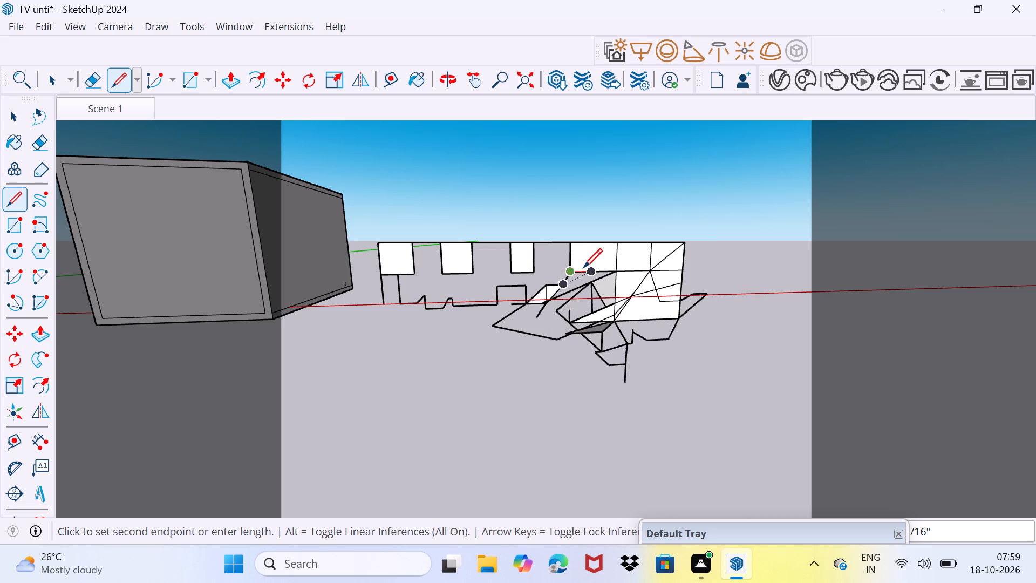
{"action": "left_click", "coordinate": [583, 267]}
Draw a line from the panel's lower inner corner down to the lowest shape's corner, extending sideways to a free point.
{"action": "left_click", "coordinate": [611, 310]}
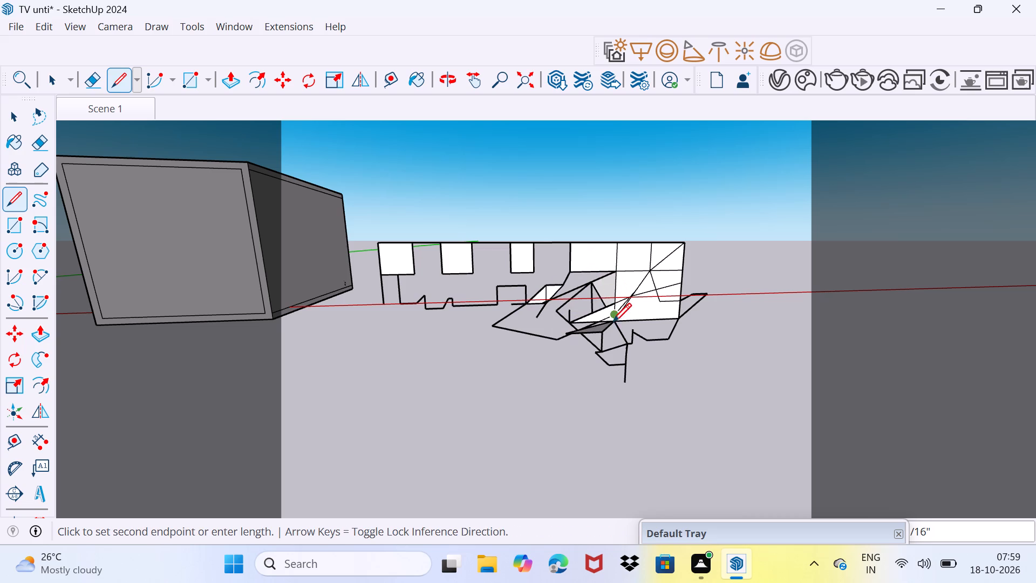
{"action": "left_click", "coordinate": [615, 351]}
{"action": "left_click", "coordinate": [606, 364]}
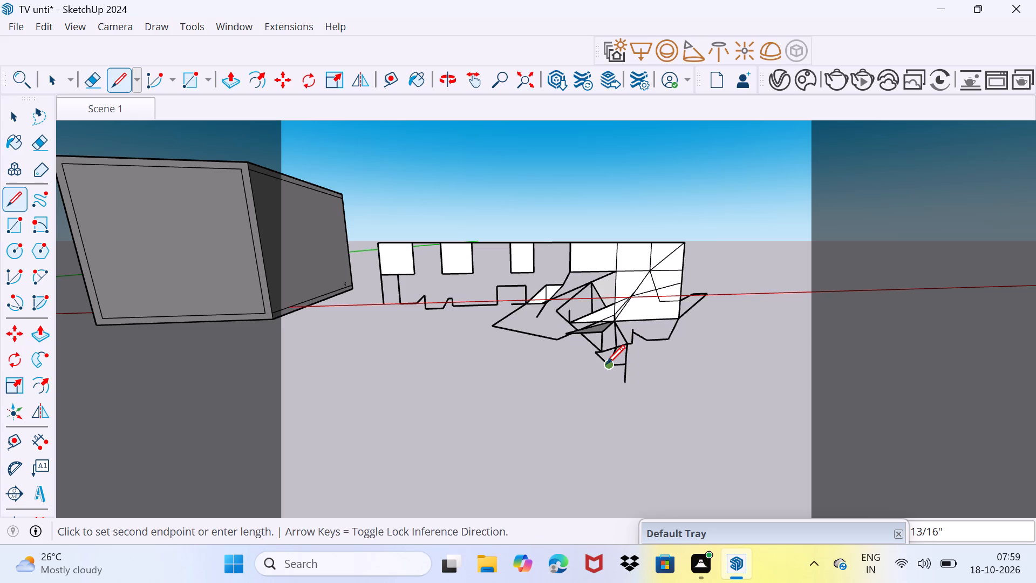
{"action": "left_click", "coordinate": [580, 375]}
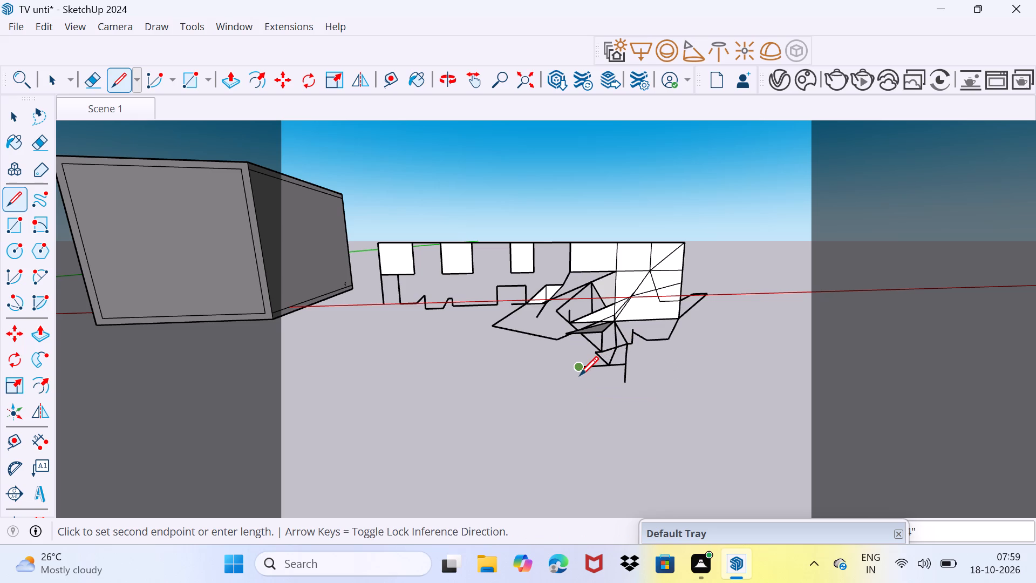
{"action": "left_click", "coordinate": [580, 375]}
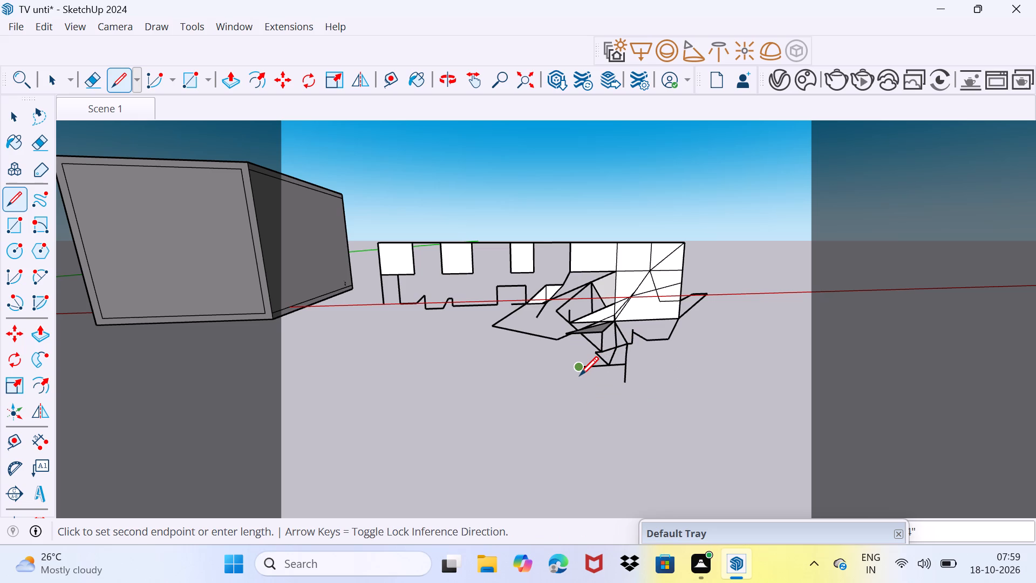
{"action": "left_click", "coordinate": [580, 375]}
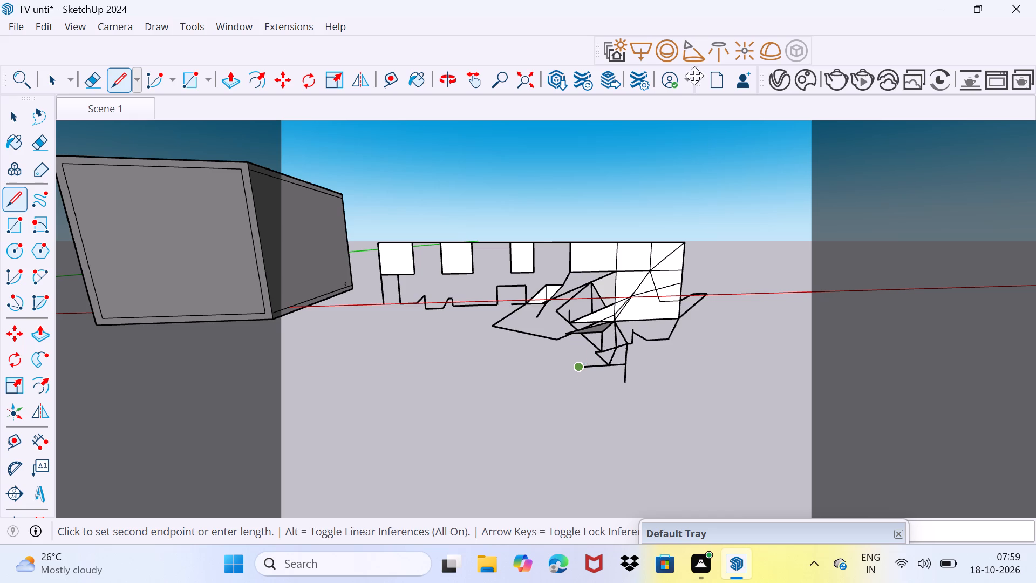
Continue the line from the free point up to the slanted shape, diagonally to the panel's top edge, and into its upper section.
{"action": "left_click", "coordinate": [574, 289]}
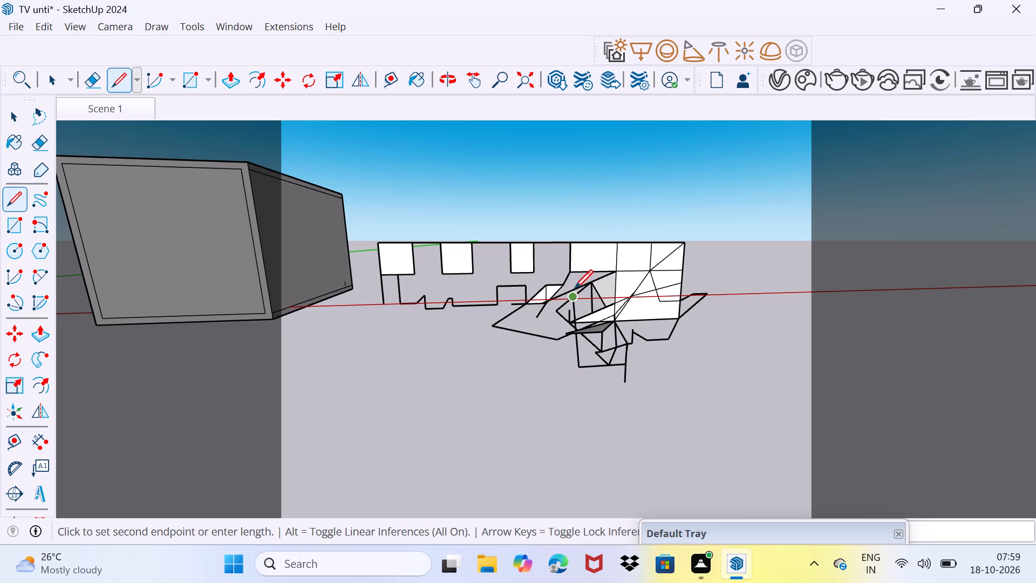
{"action": "left_click", "coordinate": [612, 245]}
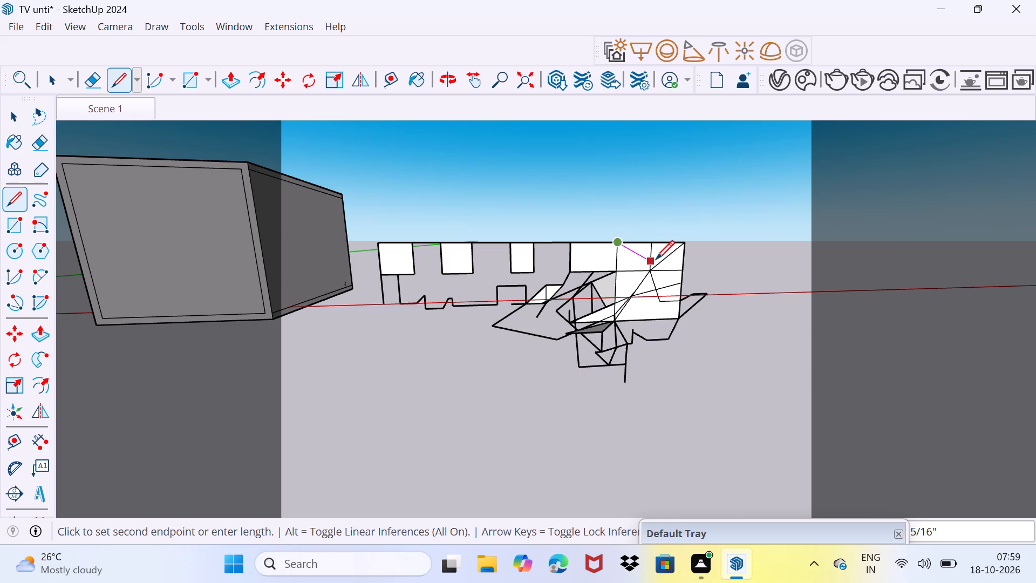
{"action": "left_click", "coordinate": [656, 258]}
Draw a short horizontal line in the panel's inner section with a diagonal to the top edge, and add short segments nearby.
{"action": "left_click", "coordinate": [588, 266]}
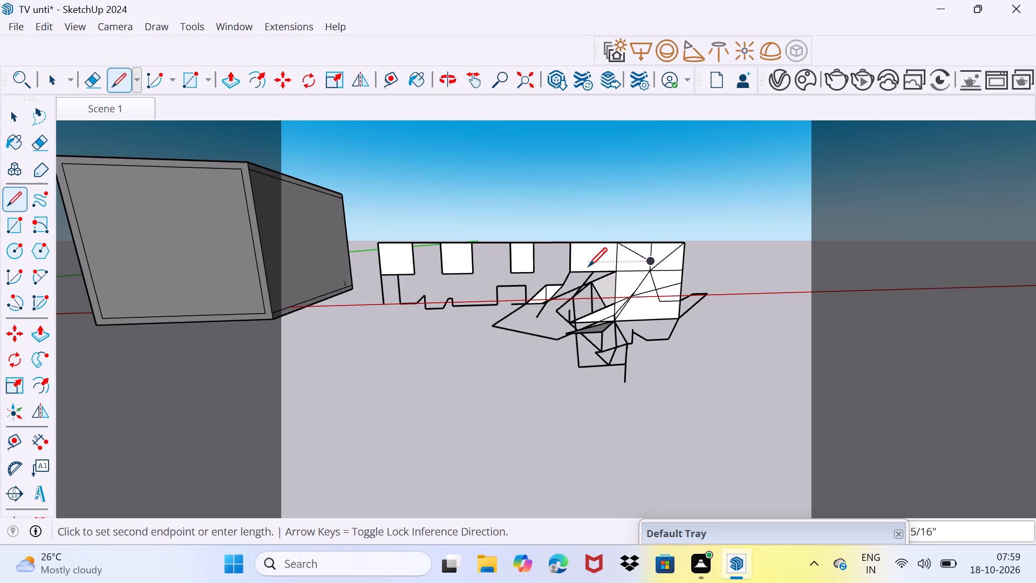
{"action": "left_click", "coordinate": [599, 256]}
{"action": "left_click", "coordinate": [607, 254]}
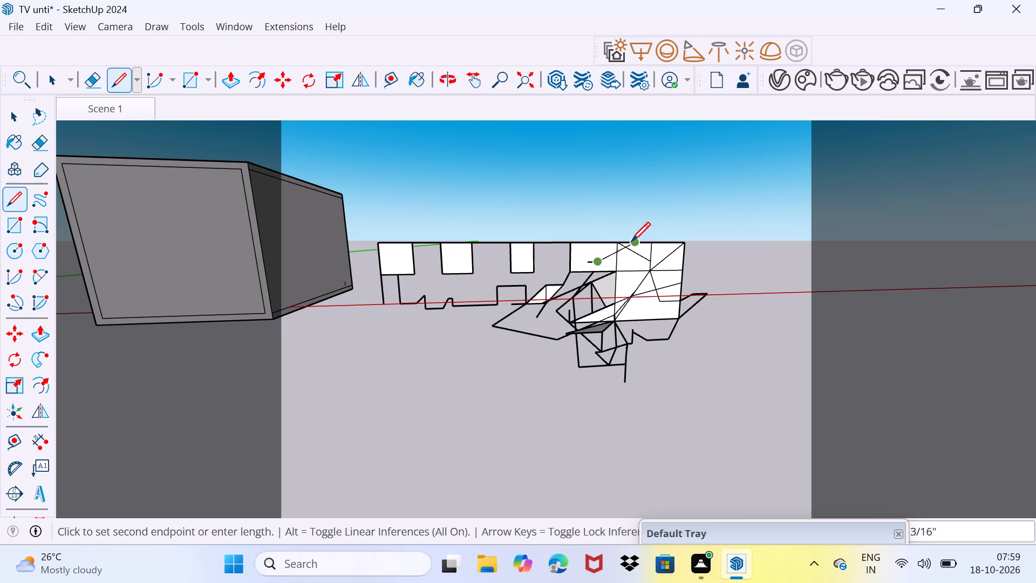
{"action": "left_click", "coordinate": [631, 241]}
{"action": "left_click", "coordinate": [632, 256]}
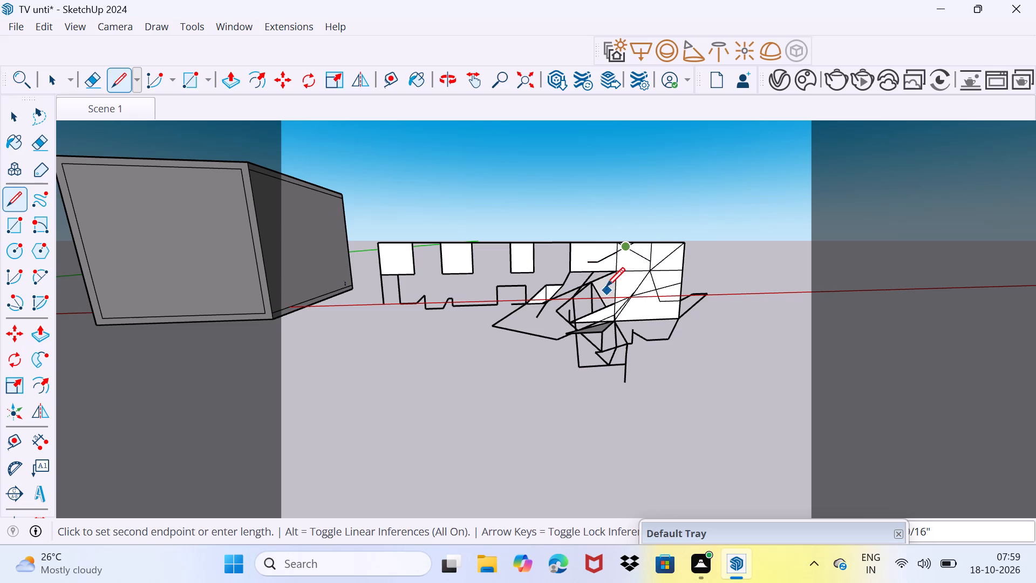
{"action": "left_click", "coordinate": [606, 286]}
{"action": "left_click", "coordinate": [626, 267]}
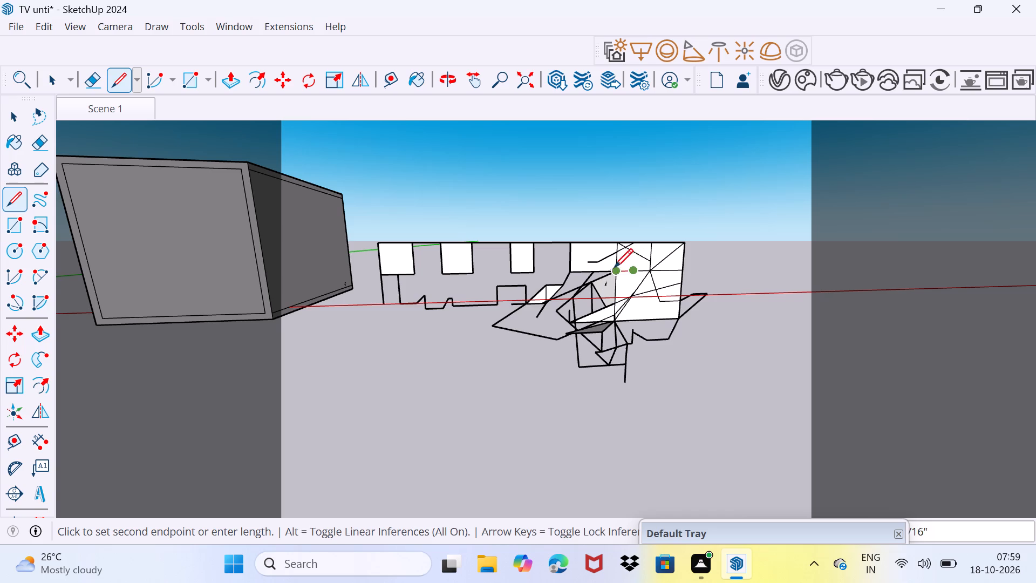
{"action": "left_click", "coordinate": [593, 269]}
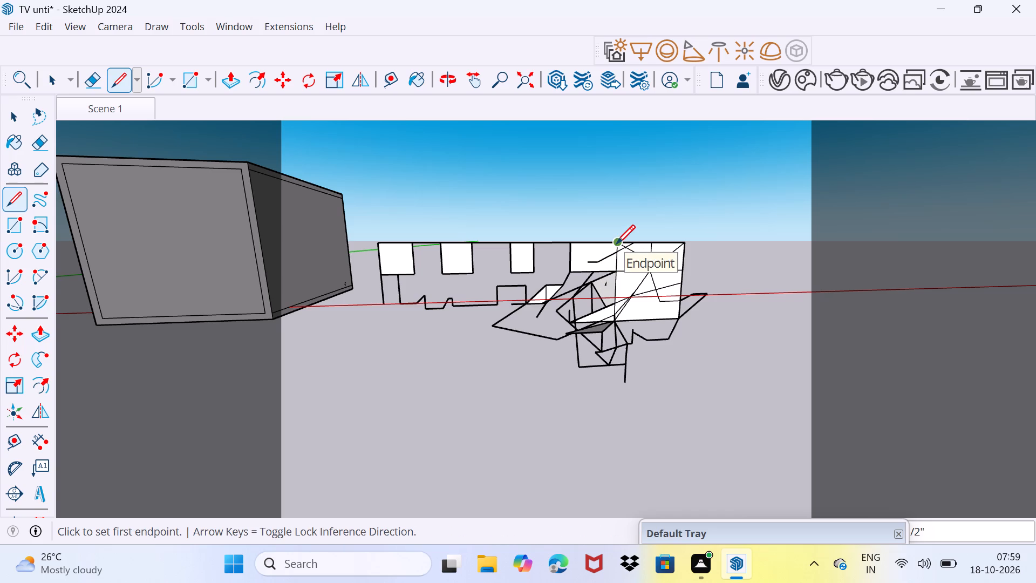
Draw two crossing diagonals between opposite corners of the panel's inner rectangular section.
{"action": "left_click", "coordinate": [616, 243]}
{"action": "left_click", "coordinate": [576, 268]}
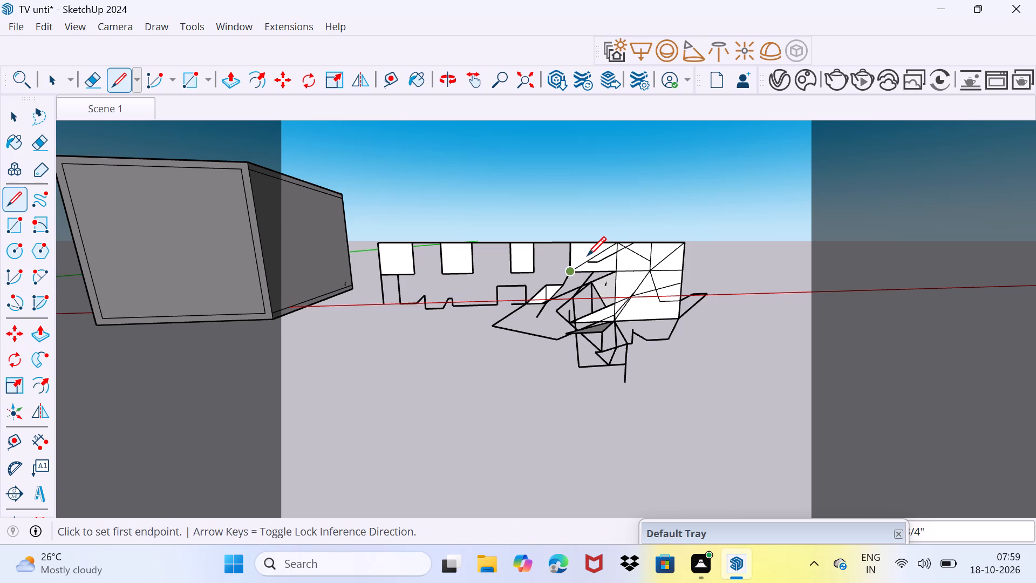
{"action": "left_click", "coordinate": [570, 244]}
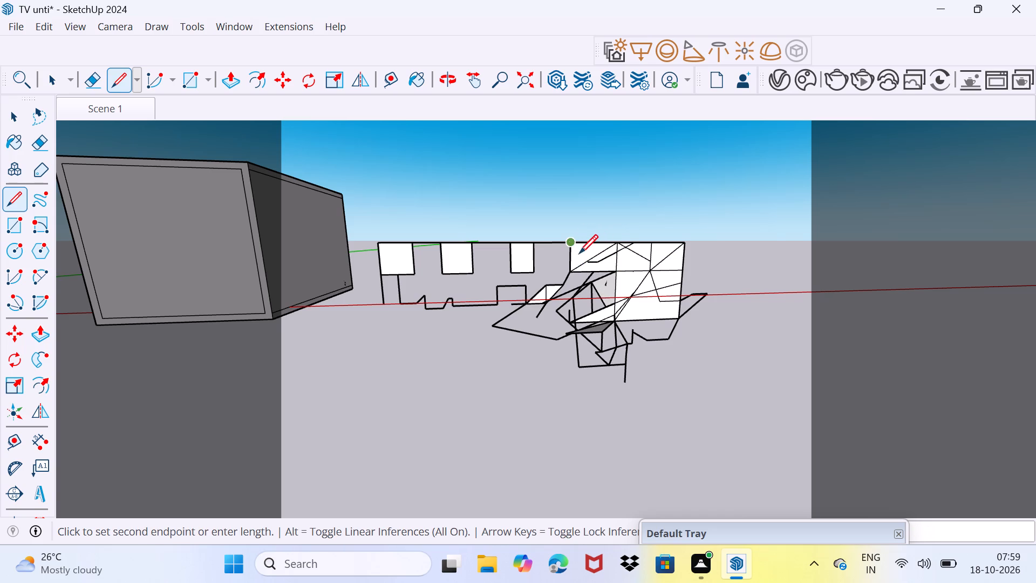
{"action": "left_click", "coordinate": [613, 263]}
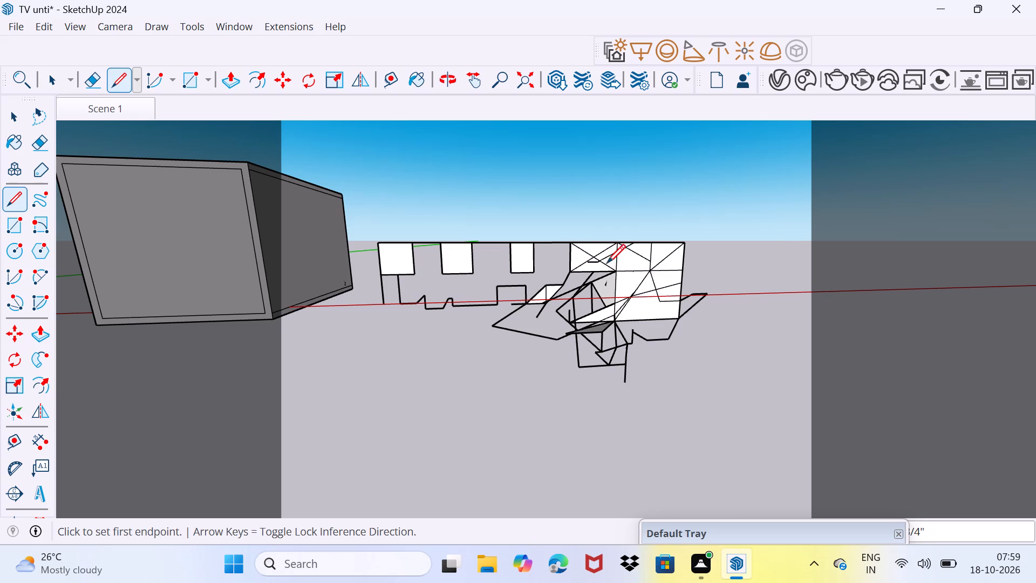
Draw a segment from the end of the short horizontal line inside the crossed section toward the panel's top edge.
{"action": "scroll", "coordinate": [602, 263], "scroll_direction": "up", "scroll_amount": 3}
{"action": "middle_click_drag", "start_coordinate": [603, 262], "coordinate": [556, 265]}
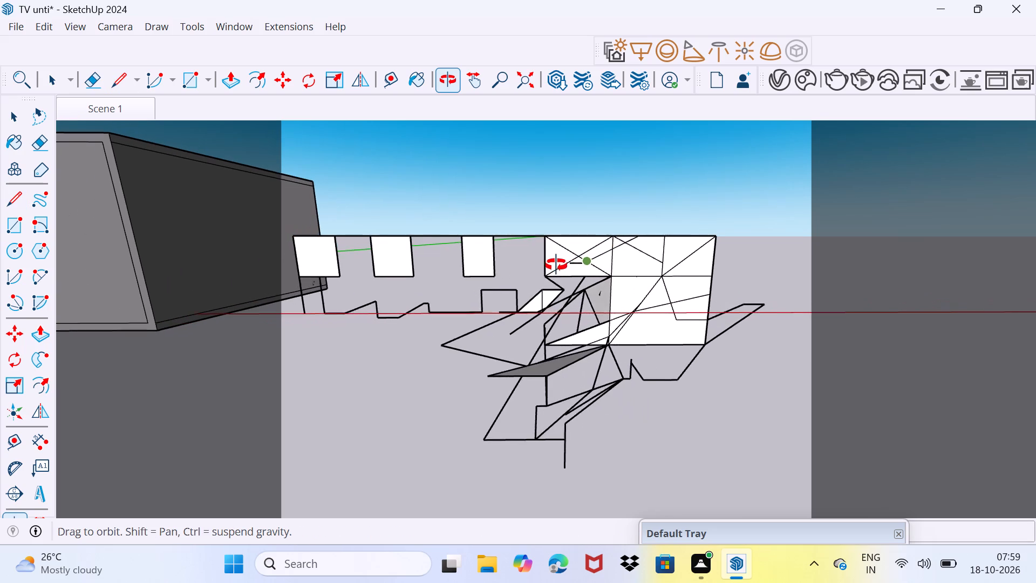
{"action": "middle_click_drag", "start_coordinate": [556, 265], "coordinate": [589, 260]}
{"action": "scroll", "coordinate": [589, 260], "scroll_direction": "up", "scroll_amount": 2}
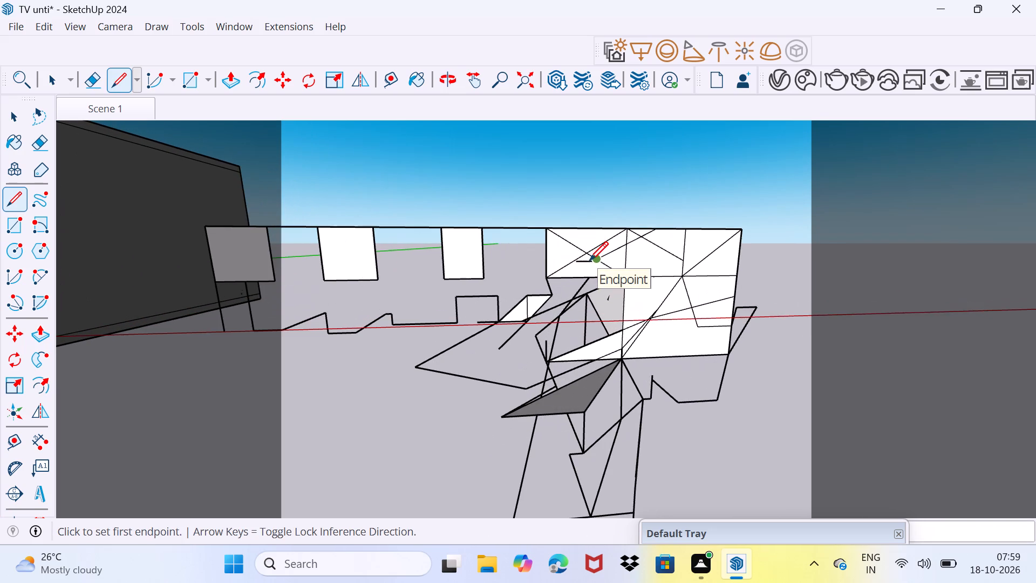
{"action": "left_click", "coordinate": [589, 260]}
{"action": "left_click", "coordinate": [630, 240]}
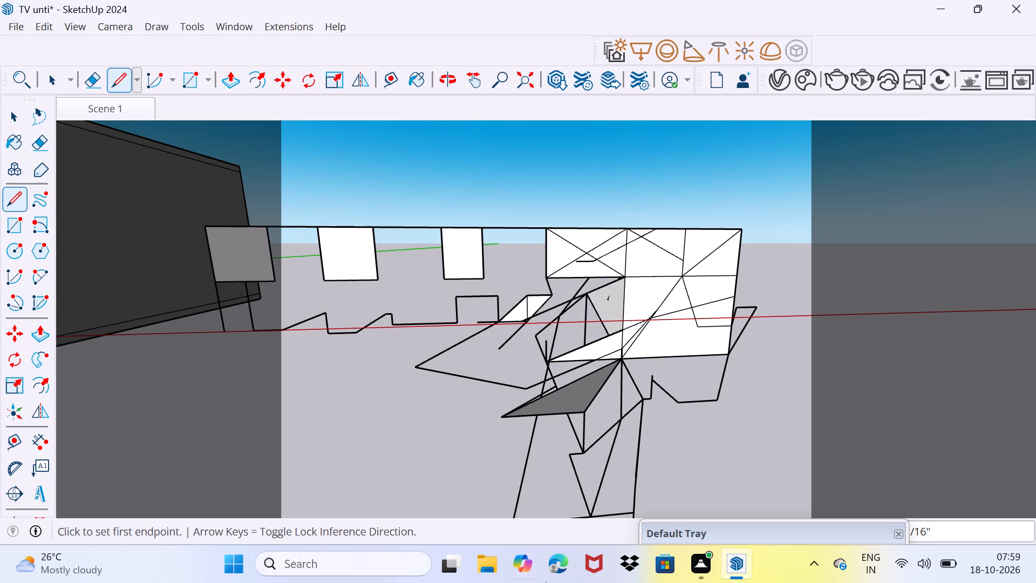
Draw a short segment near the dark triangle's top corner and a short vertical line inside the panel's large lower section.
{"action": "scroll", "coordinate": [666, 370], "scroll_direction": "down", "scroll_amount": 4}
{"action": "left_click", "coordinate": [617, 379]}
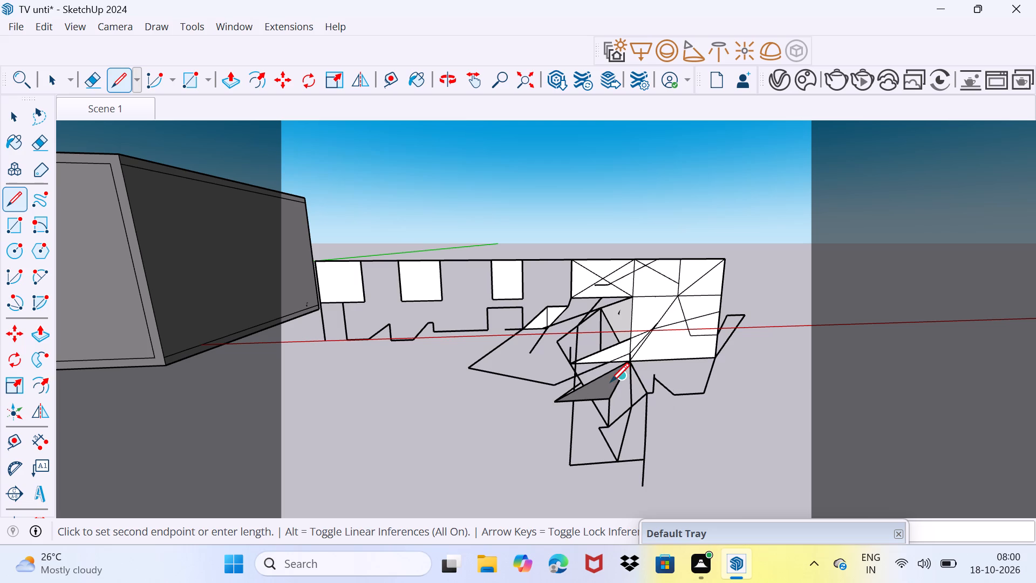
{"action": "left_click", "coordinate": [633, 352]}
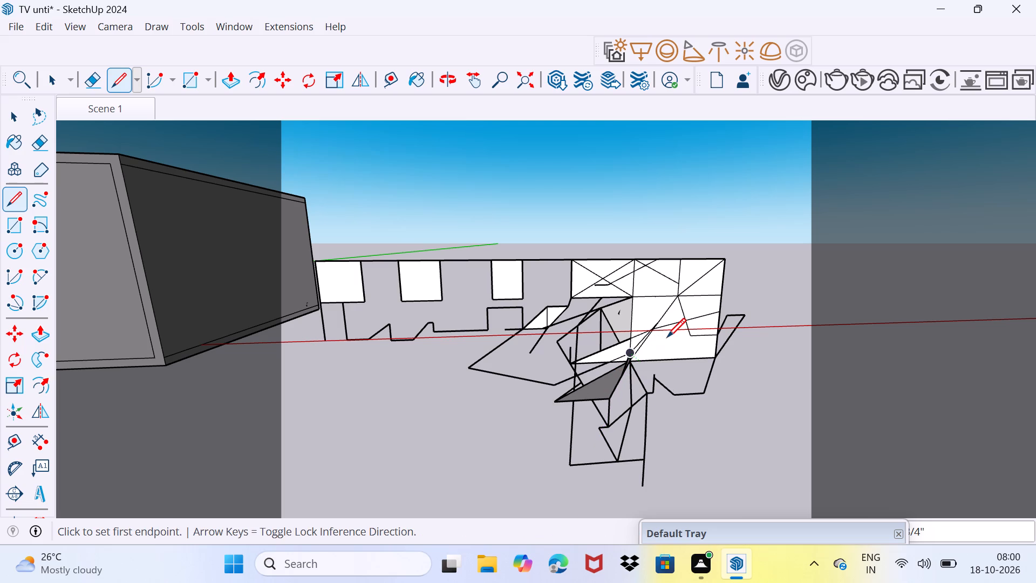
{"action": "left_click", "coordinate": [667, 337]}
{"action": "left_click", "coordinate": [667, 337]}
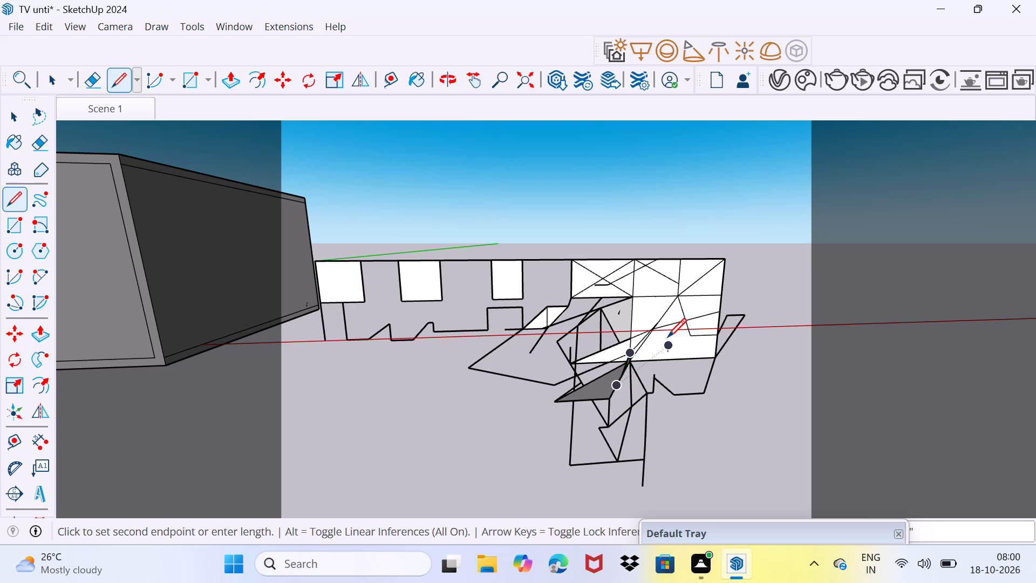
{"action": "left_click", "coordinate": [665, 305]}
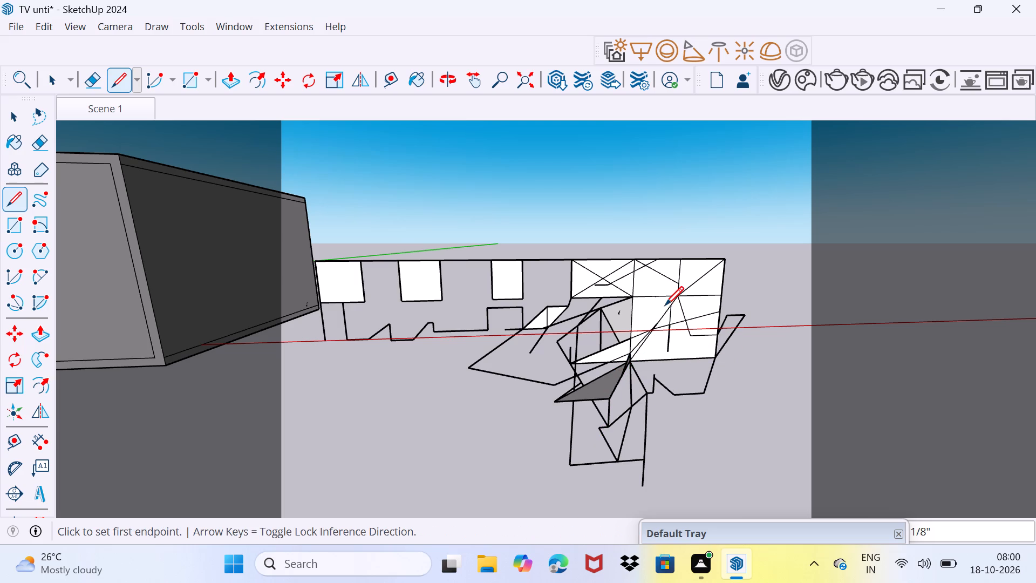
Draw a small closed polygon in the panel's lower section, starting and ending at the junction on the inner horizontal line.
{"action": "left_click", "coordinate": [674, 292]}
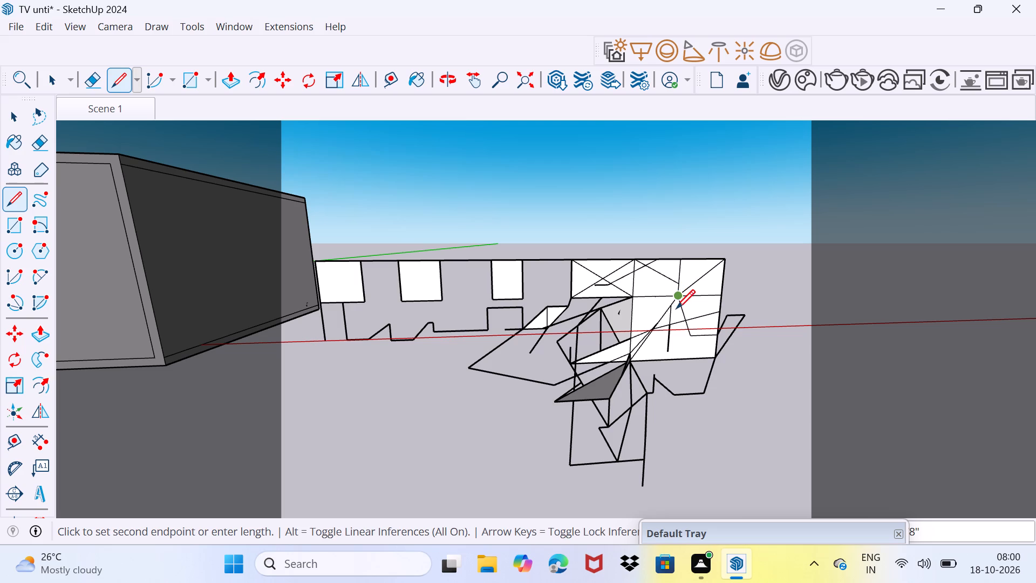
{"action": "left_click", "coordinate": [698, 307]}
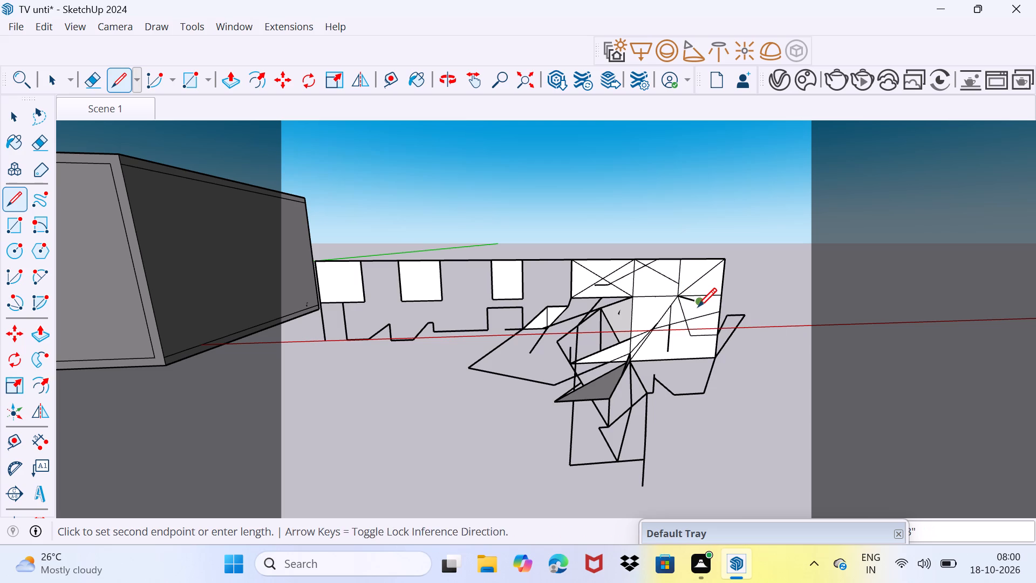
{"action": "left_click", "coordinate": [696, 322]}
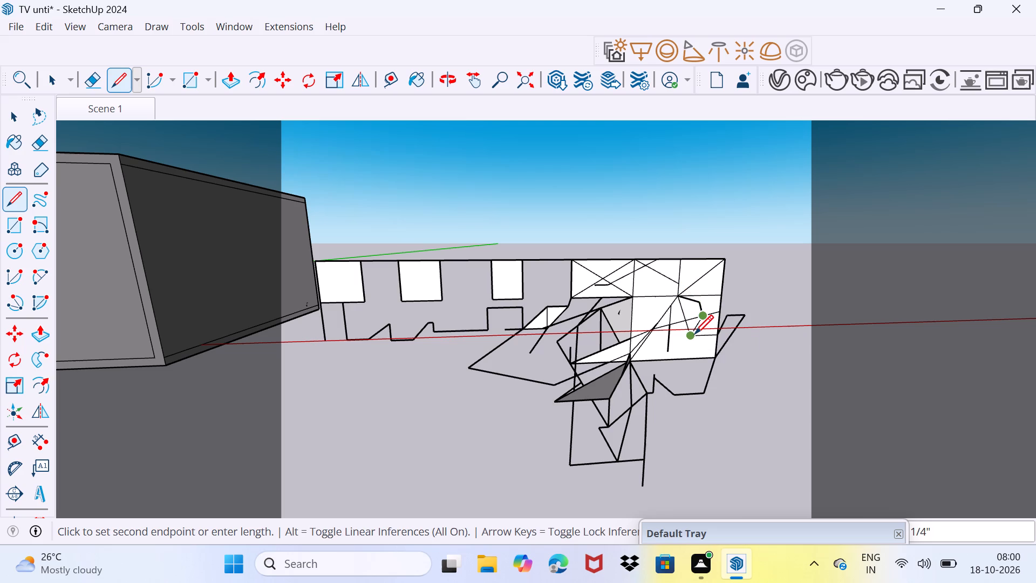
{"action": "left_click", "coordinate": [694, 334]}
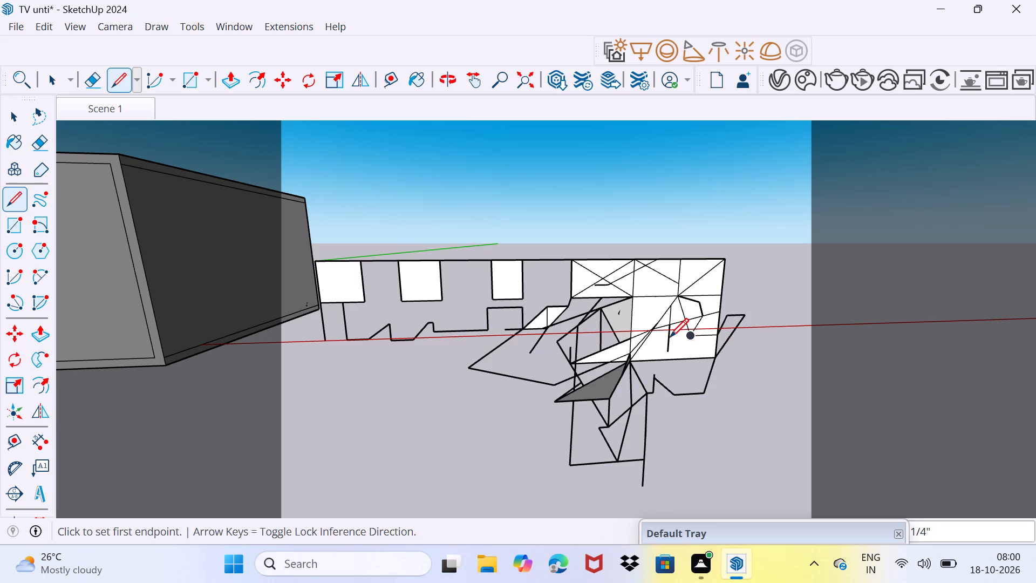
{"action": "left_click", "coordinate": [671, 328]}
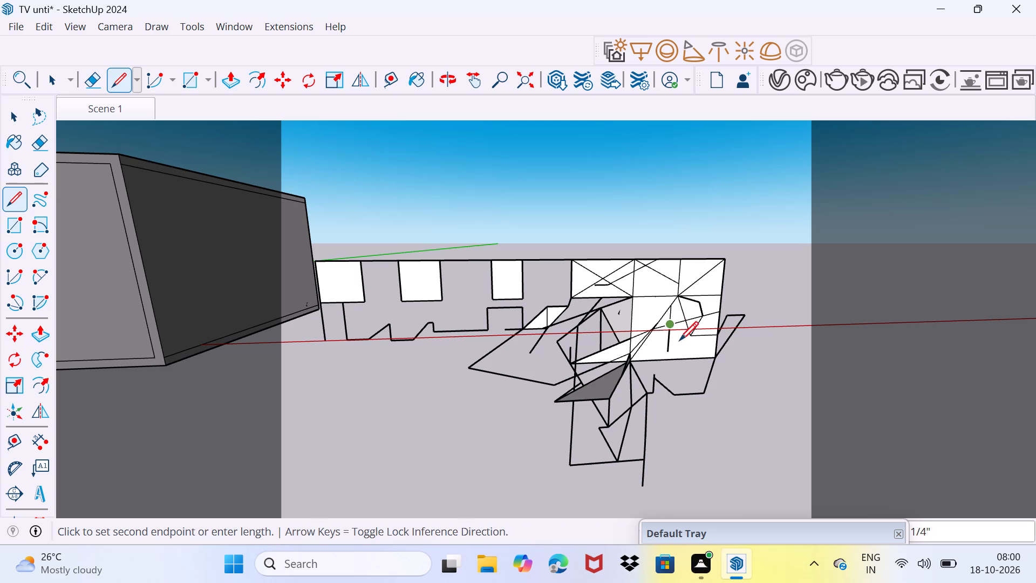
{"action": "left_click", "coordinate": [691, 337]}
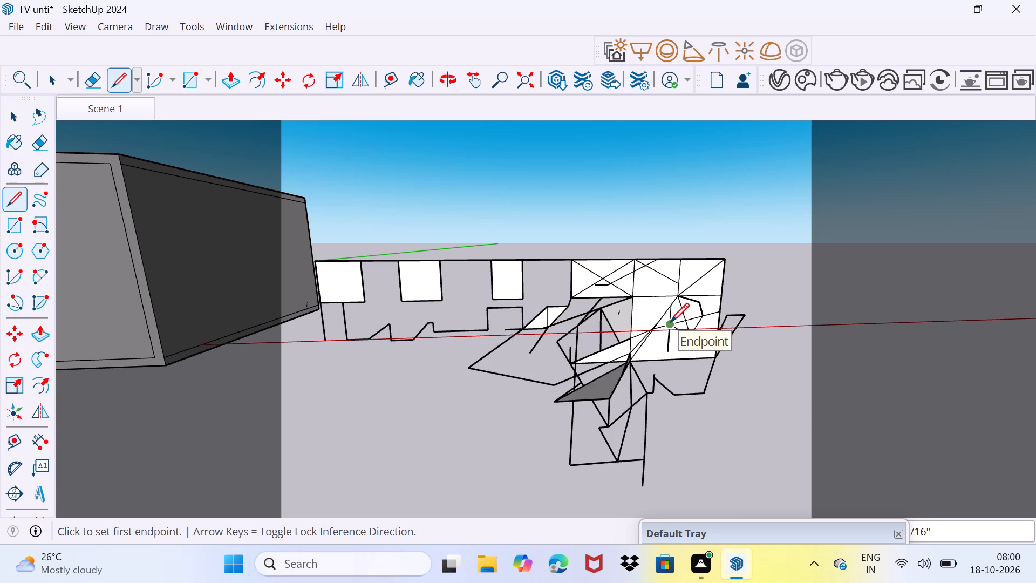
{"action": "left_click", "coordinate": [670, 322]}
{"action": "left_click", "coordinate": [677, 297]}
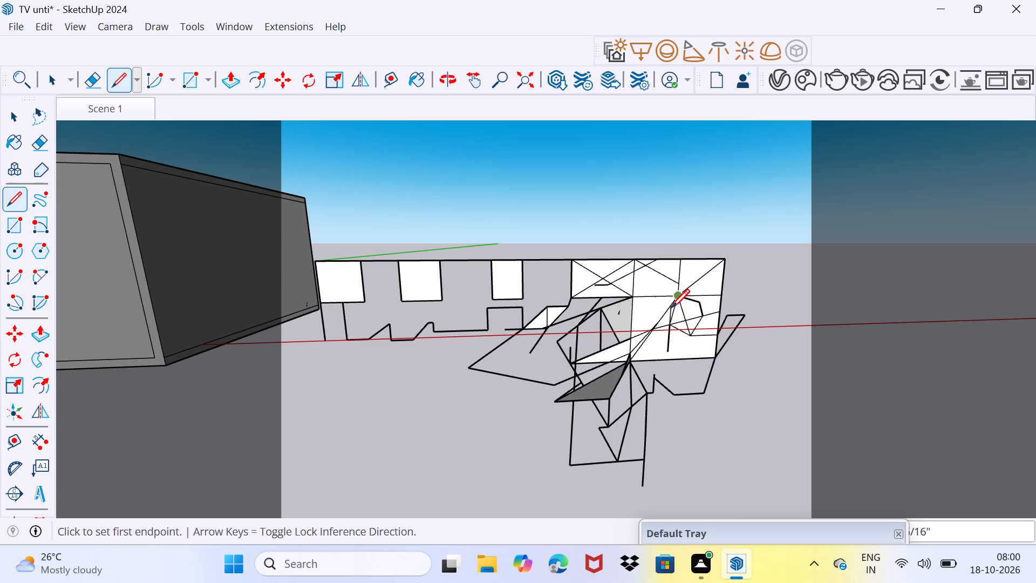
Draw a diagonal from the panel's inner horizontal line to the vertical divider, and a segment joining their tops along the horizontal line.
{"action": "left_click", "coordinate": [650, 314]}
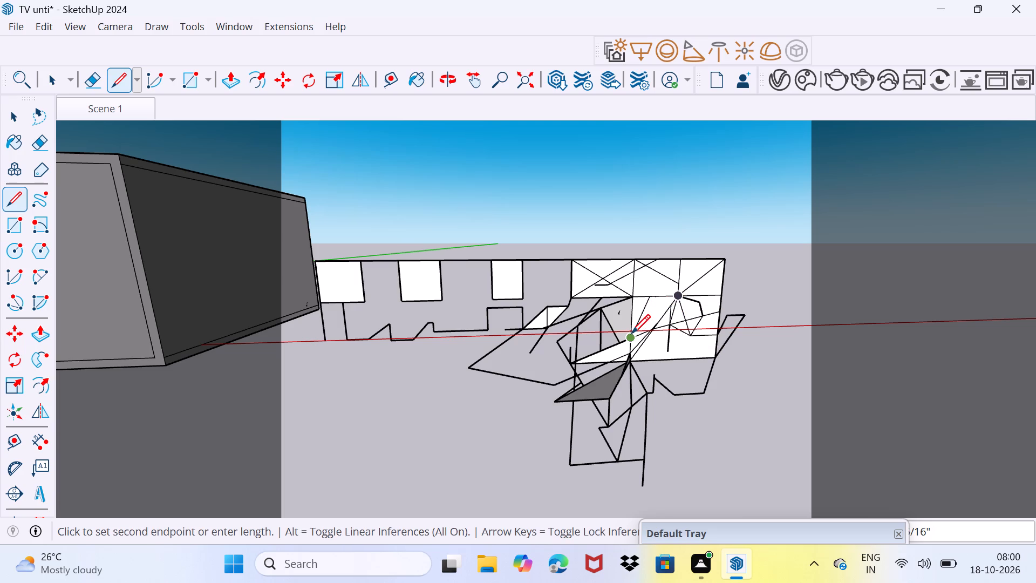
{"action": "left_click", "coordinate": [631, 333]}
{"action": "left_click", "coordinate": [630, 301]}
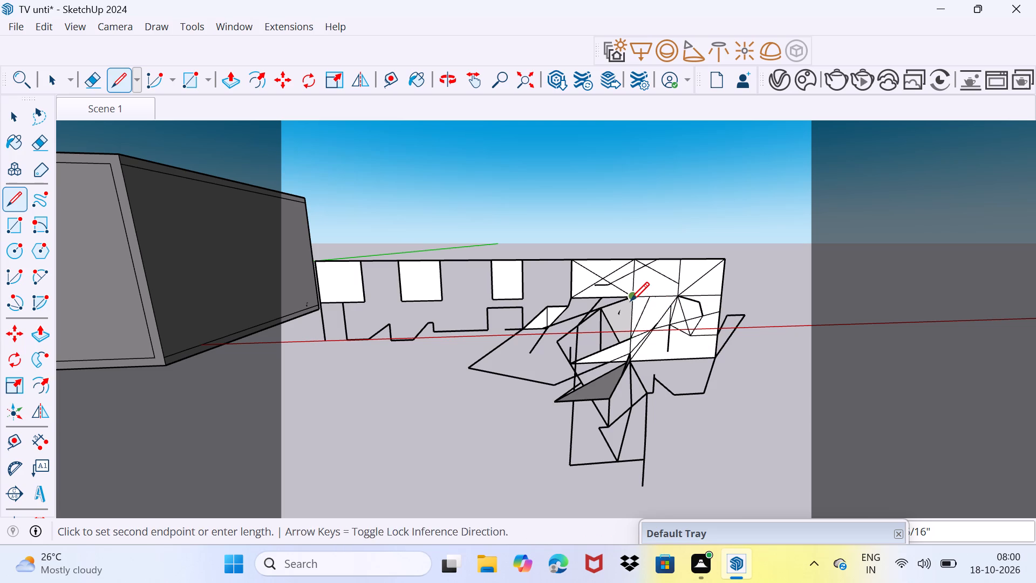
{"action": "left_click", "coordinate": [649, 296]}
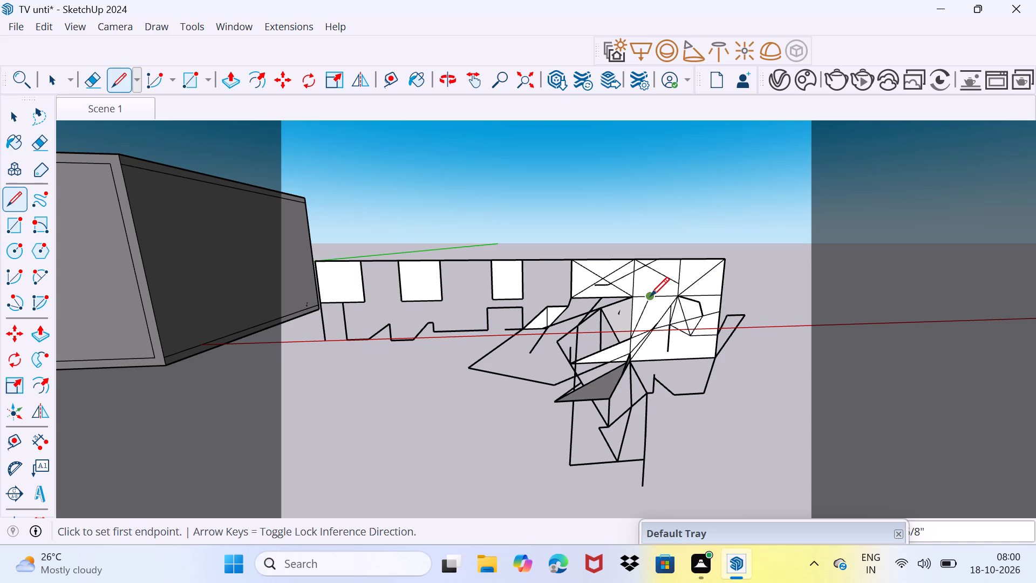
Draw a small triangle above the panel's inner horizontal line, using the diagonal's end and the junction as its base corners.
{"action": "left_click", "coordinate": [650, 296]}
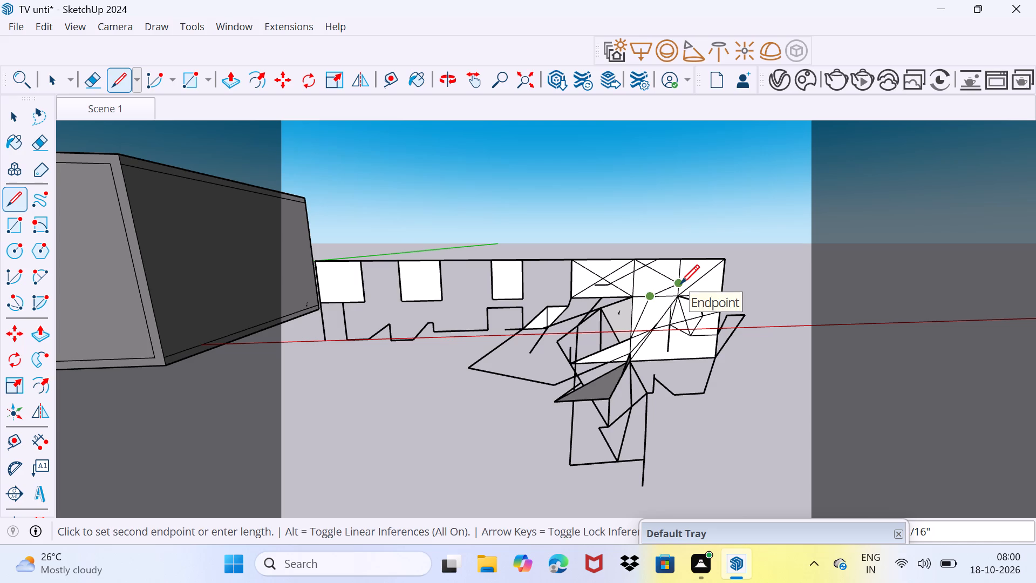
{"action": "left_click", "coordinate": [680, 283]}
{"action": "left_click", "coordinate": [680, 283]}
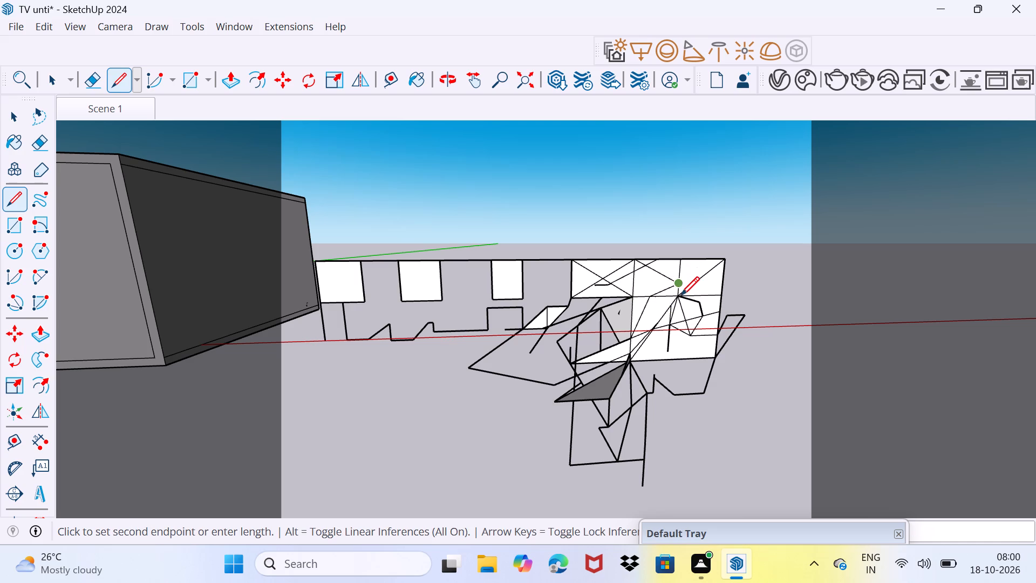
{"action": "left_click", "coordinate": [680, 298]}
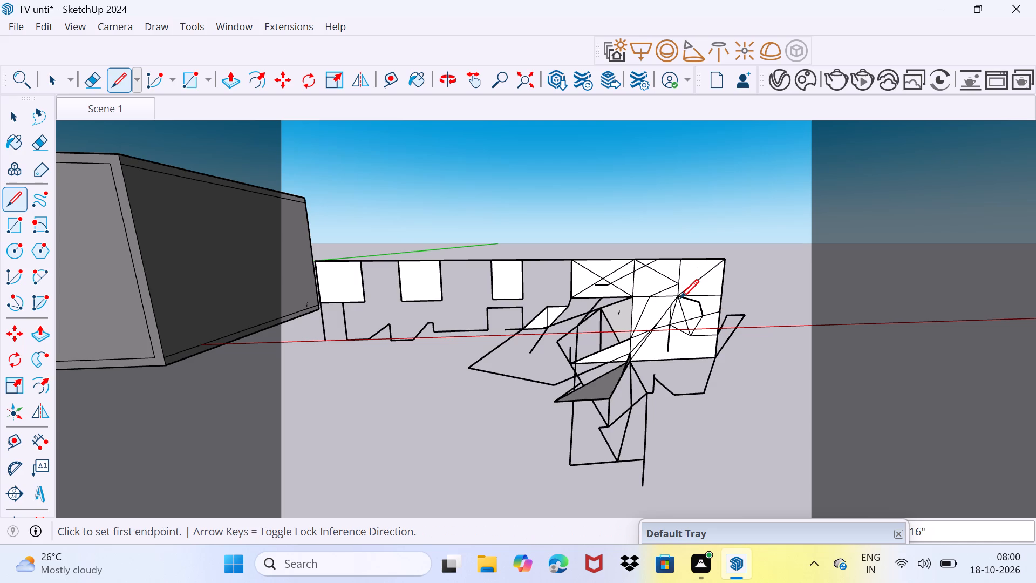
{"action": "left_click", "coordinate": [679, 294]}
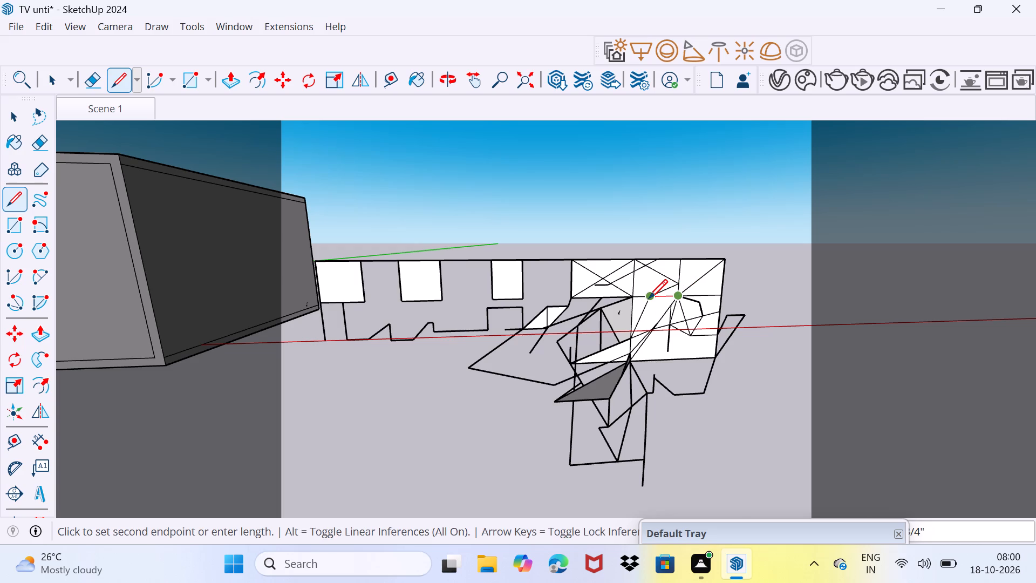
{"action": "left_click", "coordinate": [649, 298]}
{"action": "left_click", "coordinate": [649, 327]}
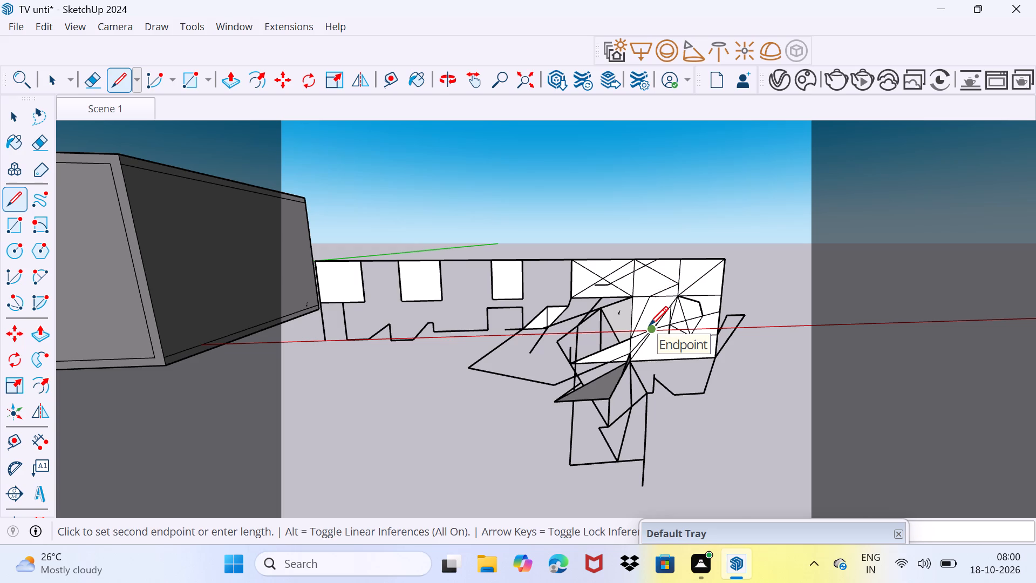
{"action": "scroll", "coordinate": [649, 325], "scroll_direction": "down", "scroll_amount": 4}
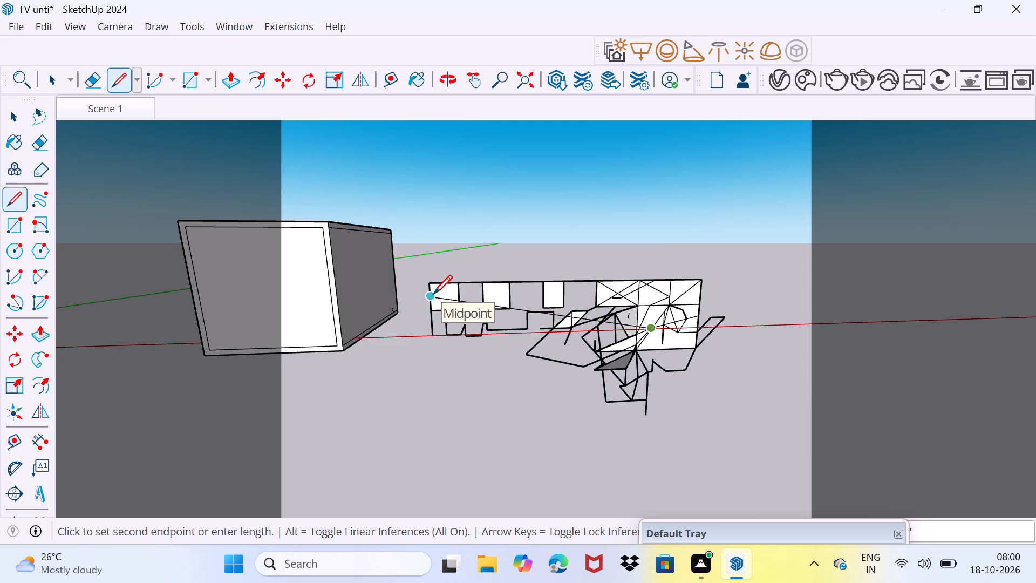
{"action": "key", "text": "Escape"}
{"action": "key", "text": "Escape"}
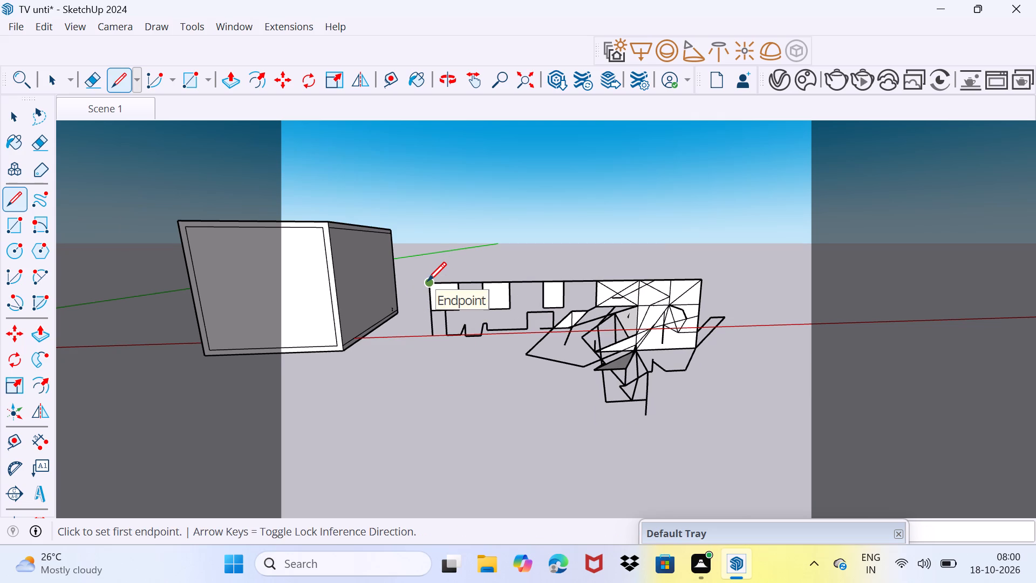
Select all the practice lines and faces outside the room box and delete them.
{"action": "key", "text": "space"}
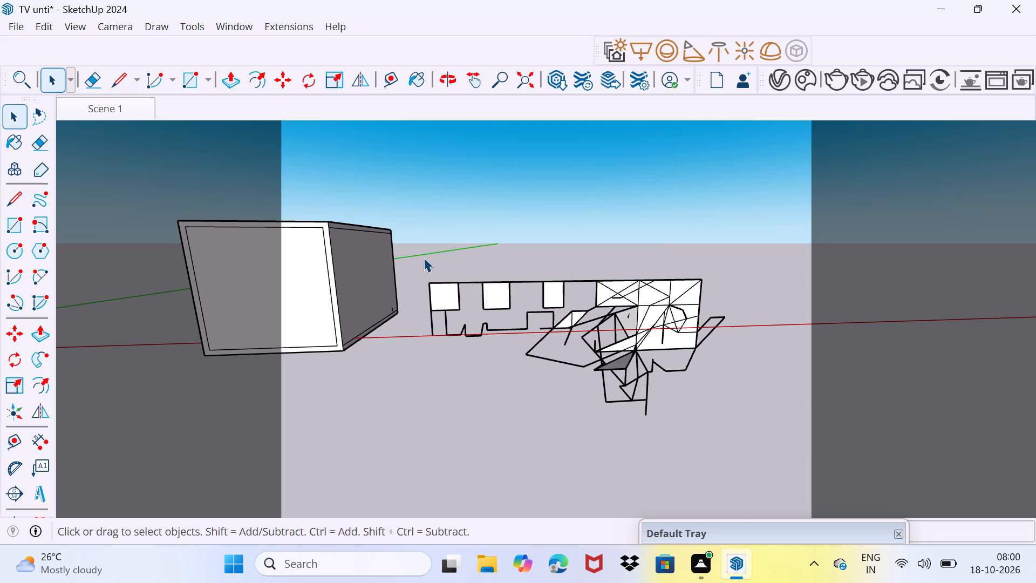
{"action": "left_click_drag", "start_coordinate": [424, 257], "coordinate": [743, 409]}
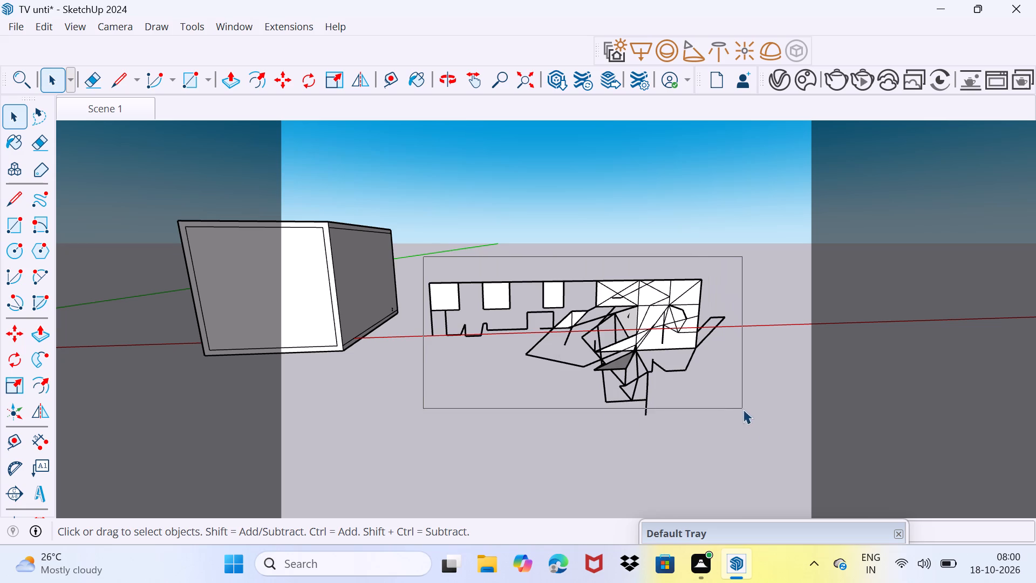
{"action": "left_click_drag", "start_coordinate": [743, 409], "coordinate": [749, 432]}
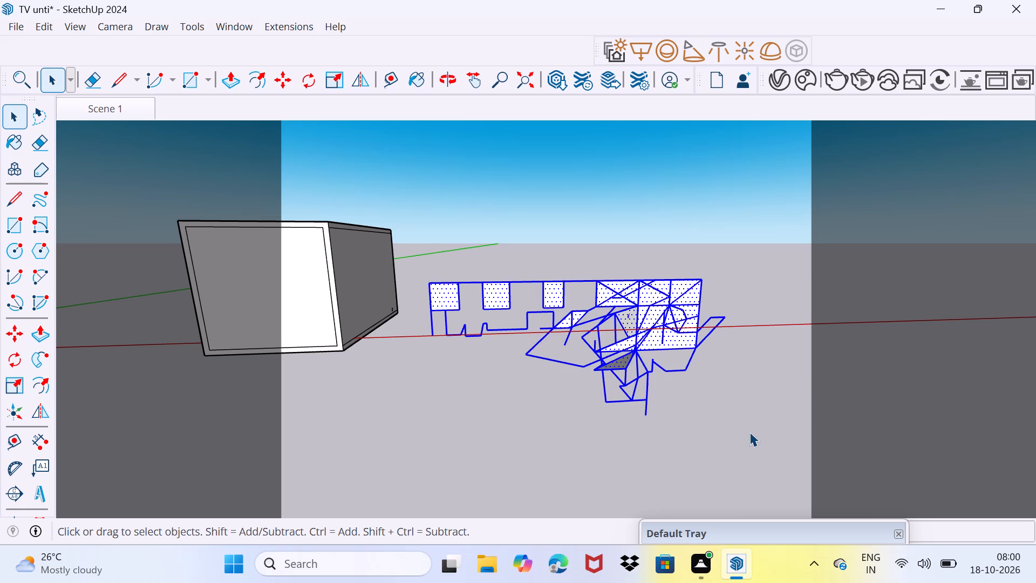
{"action": "key", "text": "Delete"}
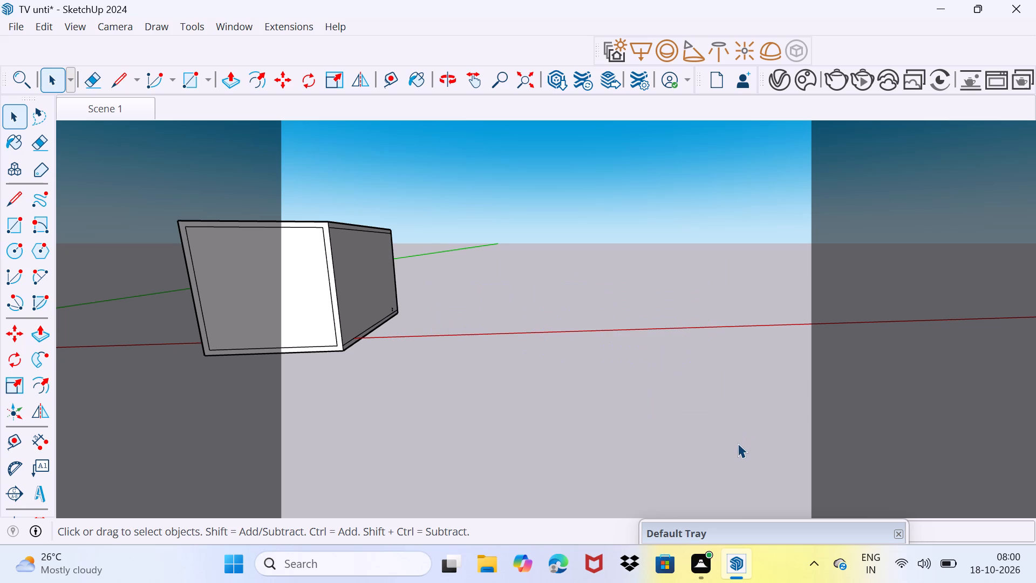
Draw a chain of connected lines beside the room box, forming two upright square humps joined by a base segment.
{"action": "key", "text": "l"}
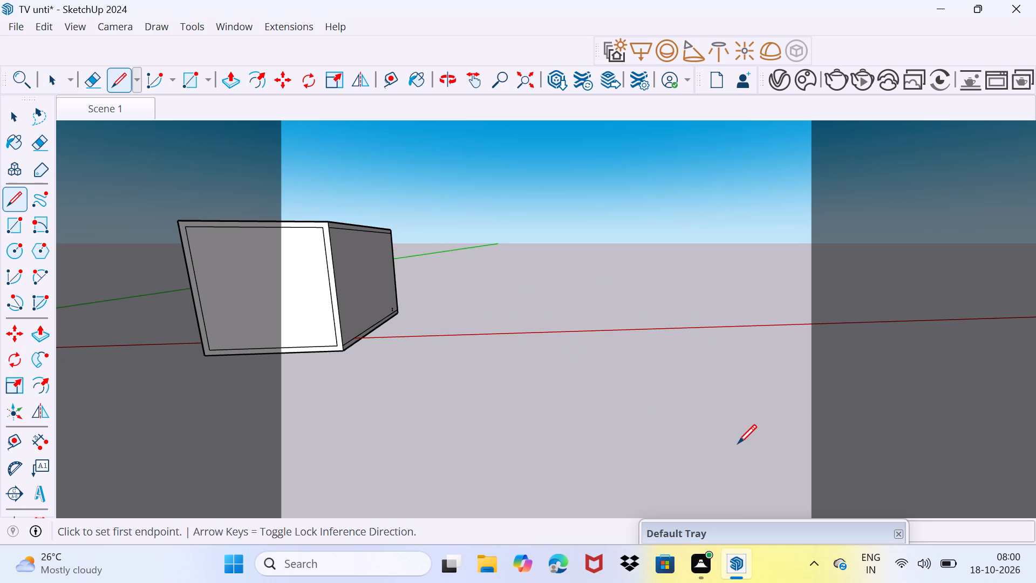
{"action": "left_click", "coordinate": [503, 340]}
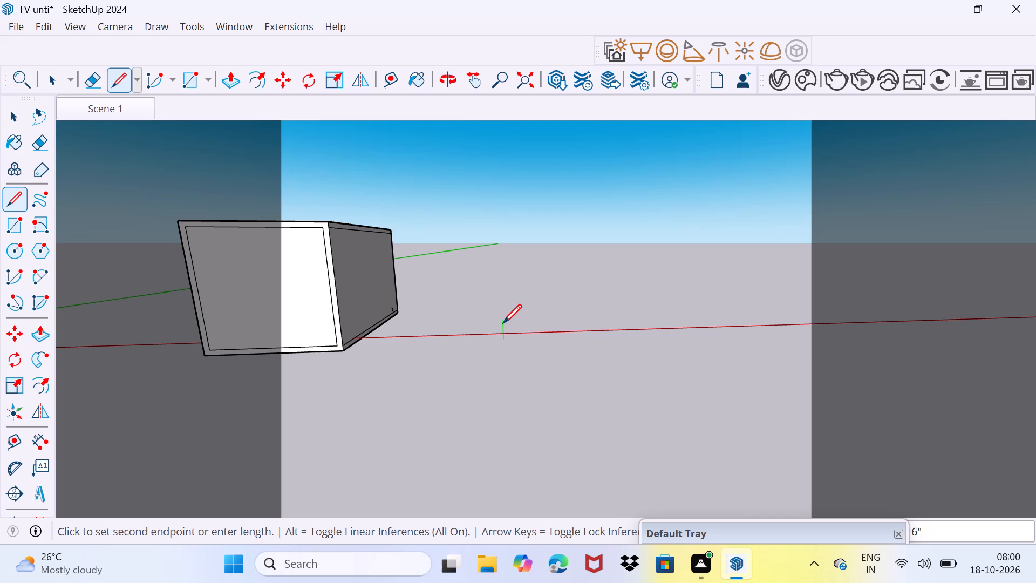
{"action": "left_click", "coordinate": [503, 300]}
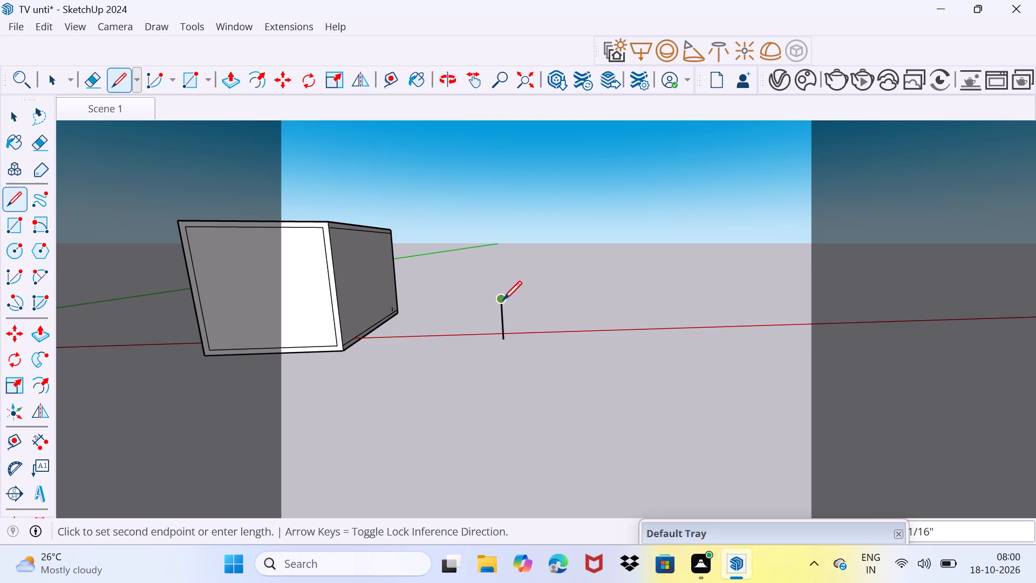
{"action": "left_click", "coordinate": [535, 299]}
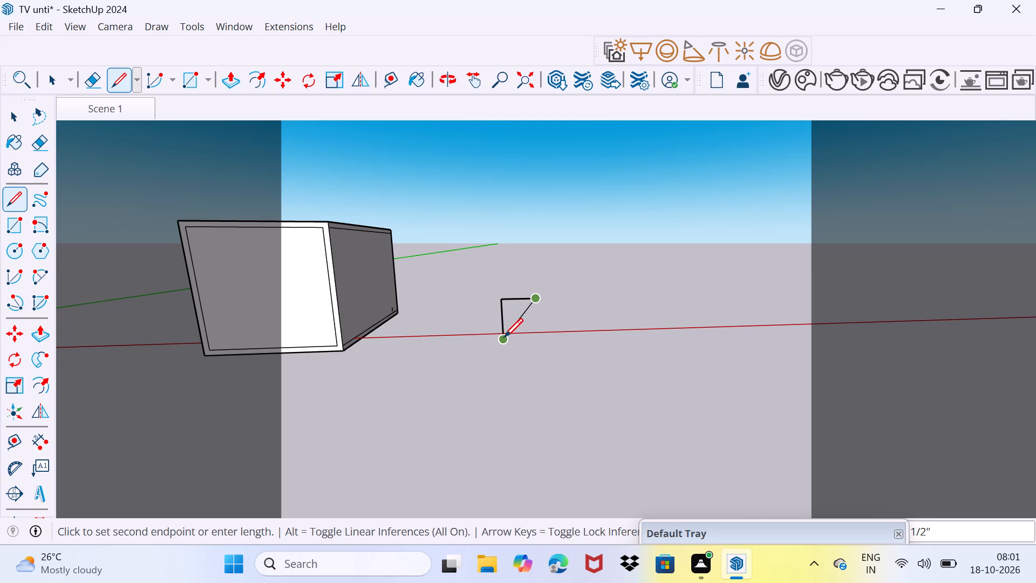
{"action": "left_click", "coordinate": [534, 340]}
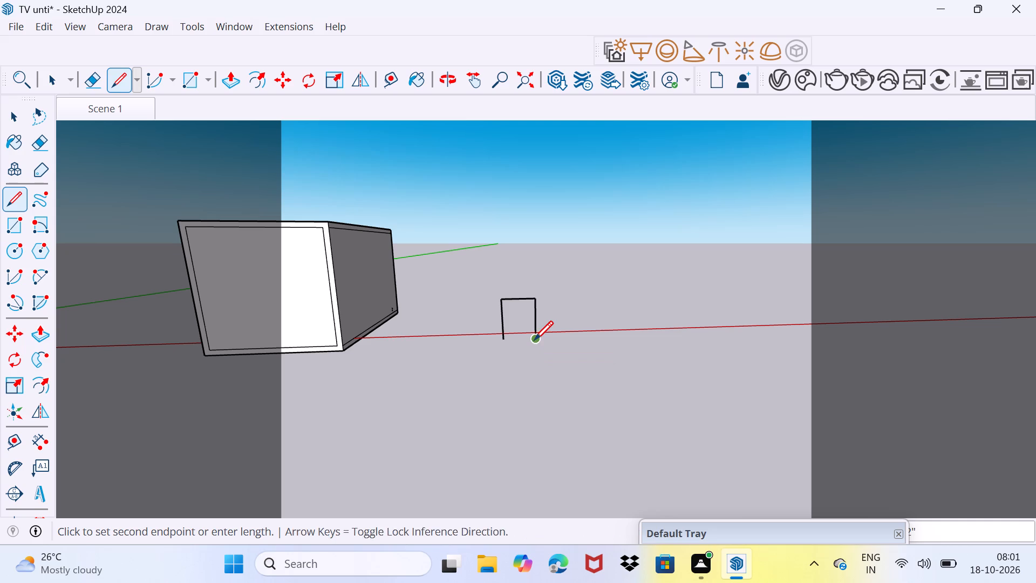
{"action": "left_click", "coordinate": [581, 335]}
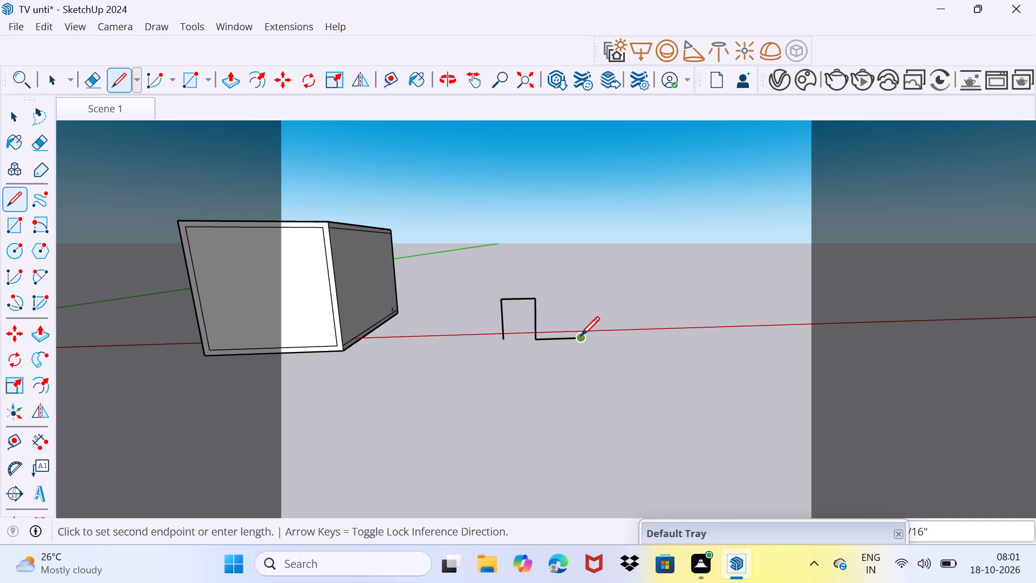
{"action": "left_click", "coordinate": [583, 296]}
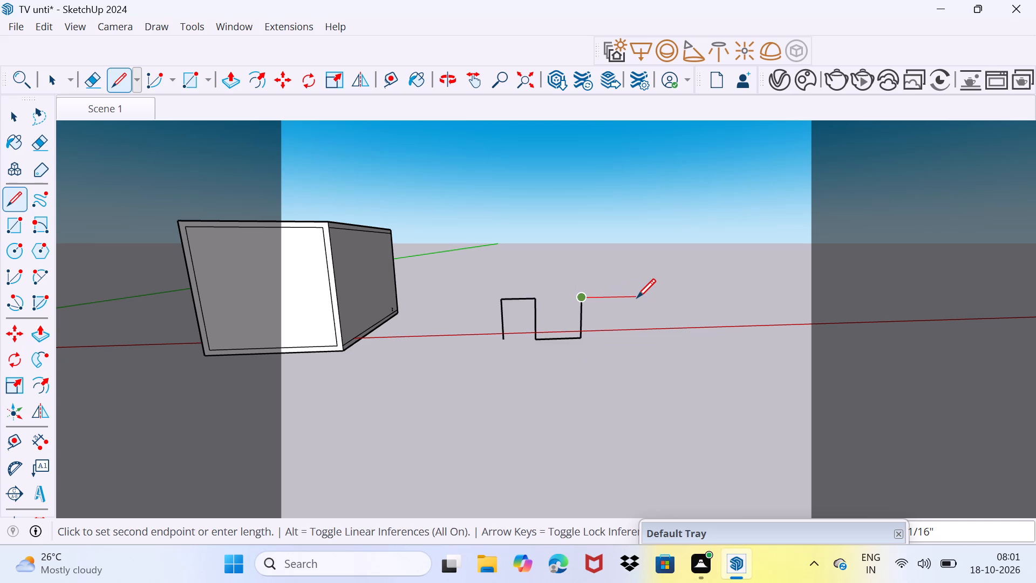
{"action": "left_click", "coordinate": [637, 297]}
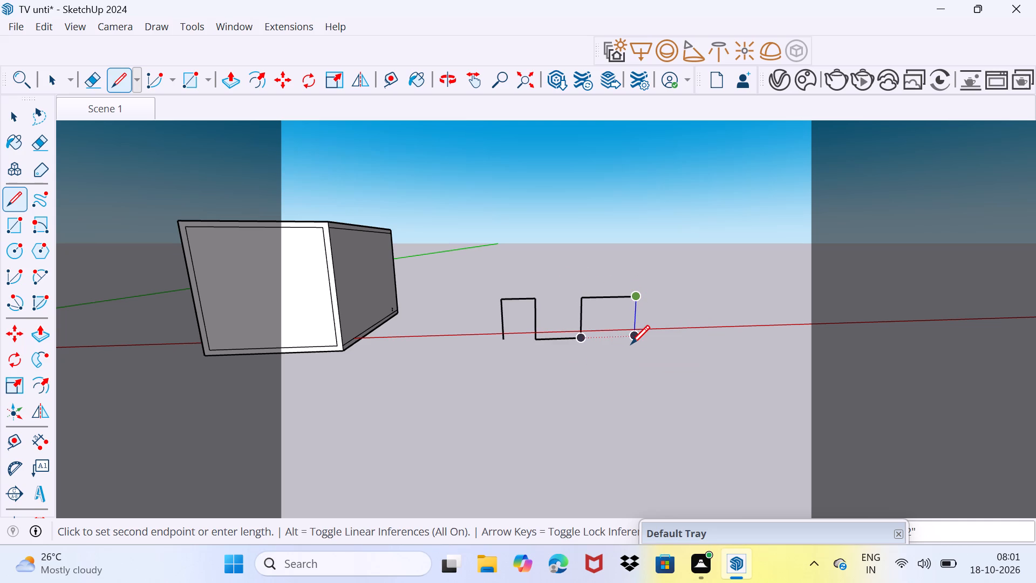
{"action": "left_click", "coordinate": [631, 344]}
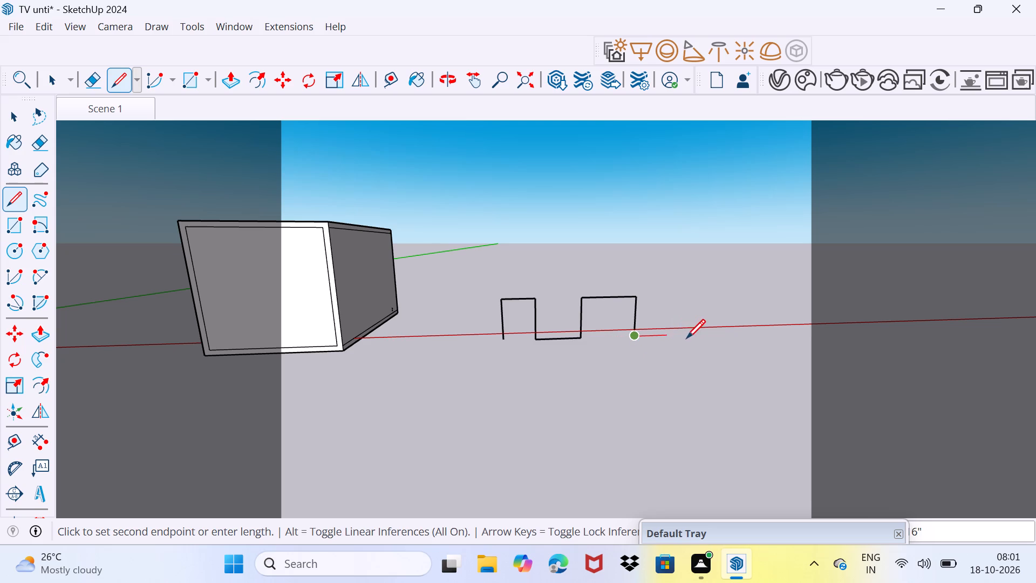
Extend the line chain from the second hump with another base segment and a third square hump ending at base level.
{"action": "left_click", "coordinate": [697, 338]}
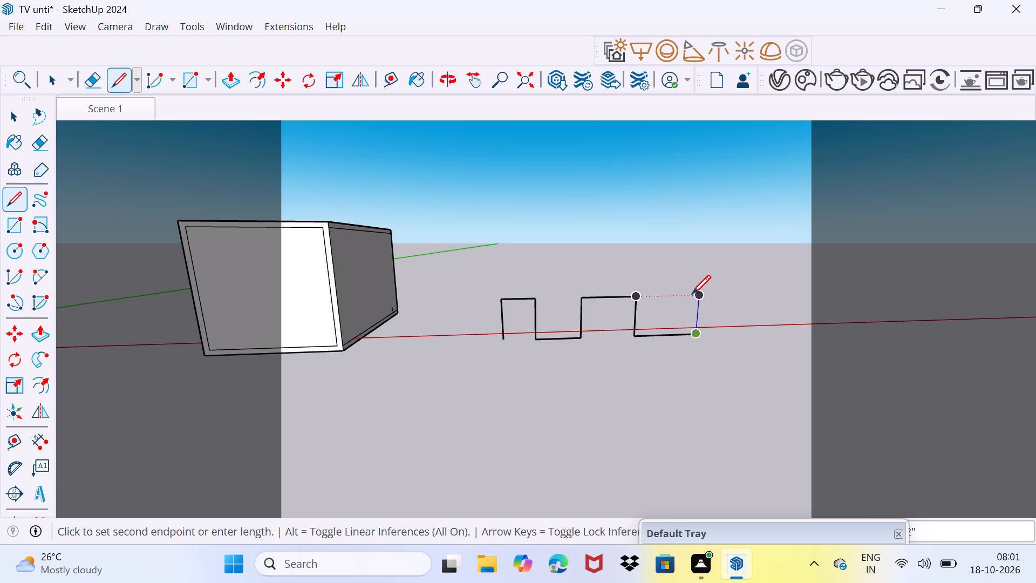
{"action": "left_click", "coordinate": [692, 294]}
{"action": "scroll", "coordinate": [740, 296], "scroll_direction": "down", "scroll_amount": 2}
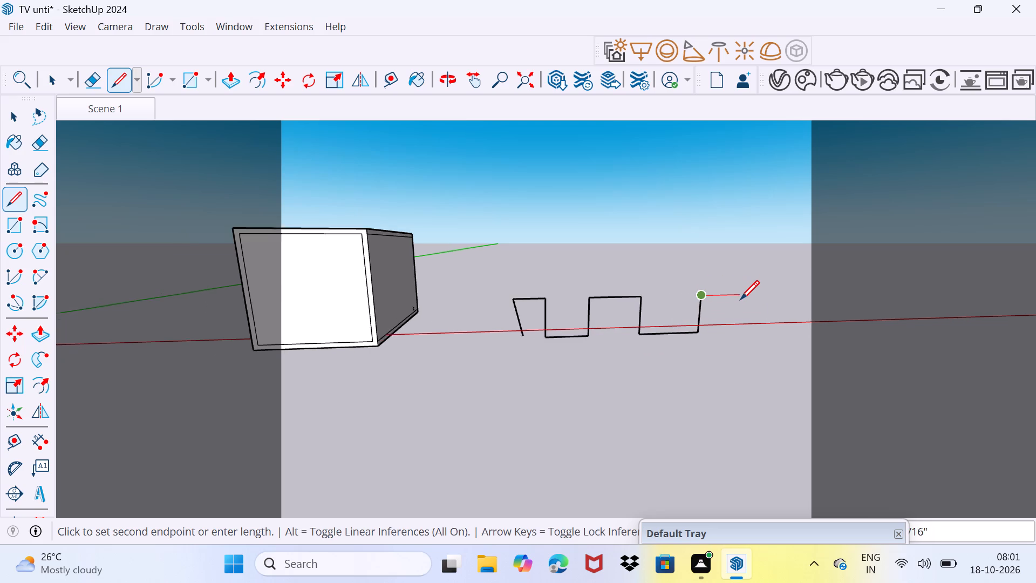
{"action": "middle_click_drag", "start_coordinate": [740, 299], "coordinate": [683, 311]}
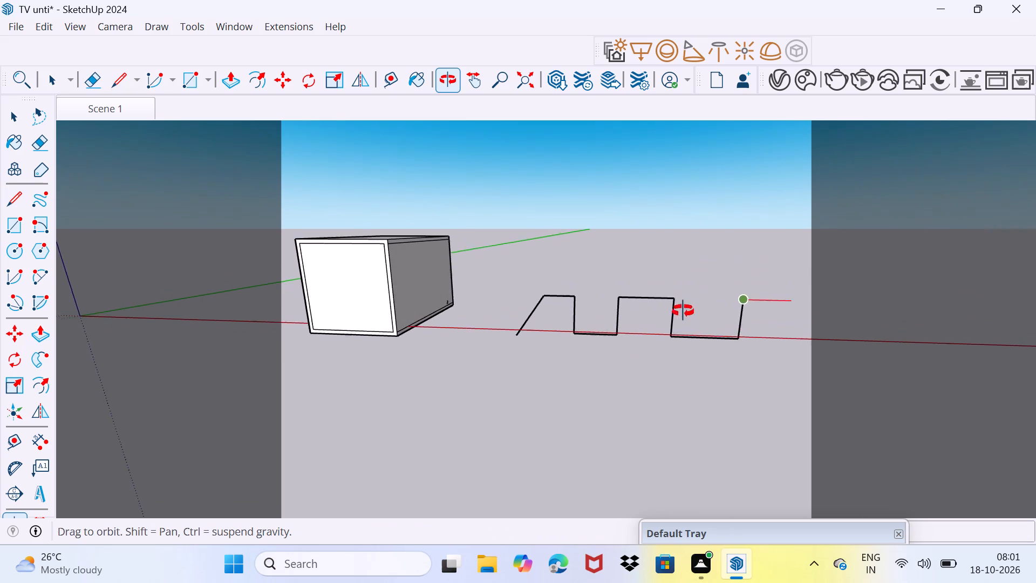
{"action": "middle_click_drag", "start_coordinate": [683, 311], "coordinate": [742, 329]}
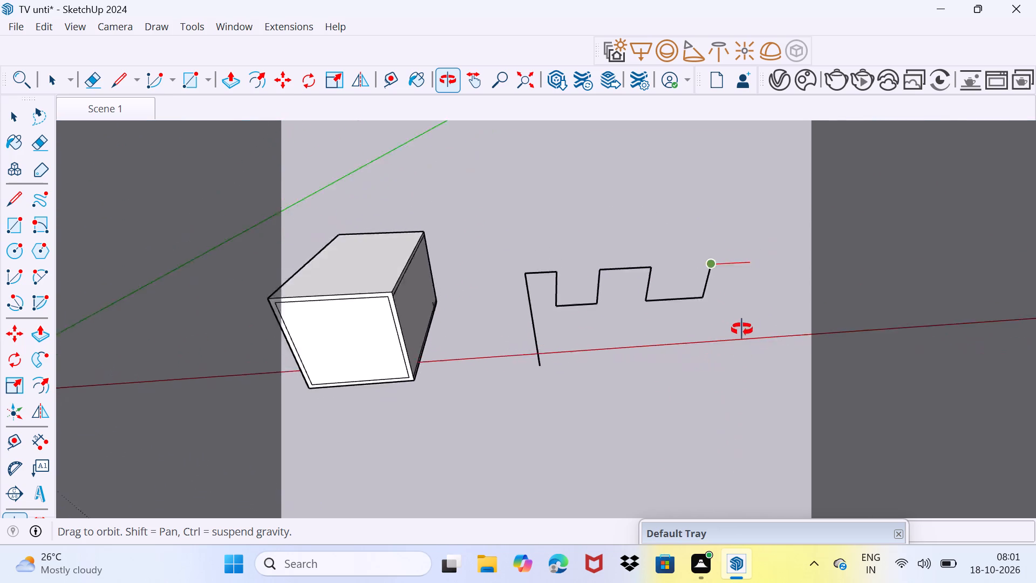
{"action": "middle_click_drag", "start_coordinate": [742, 329], "coordinate": [711, 301]}
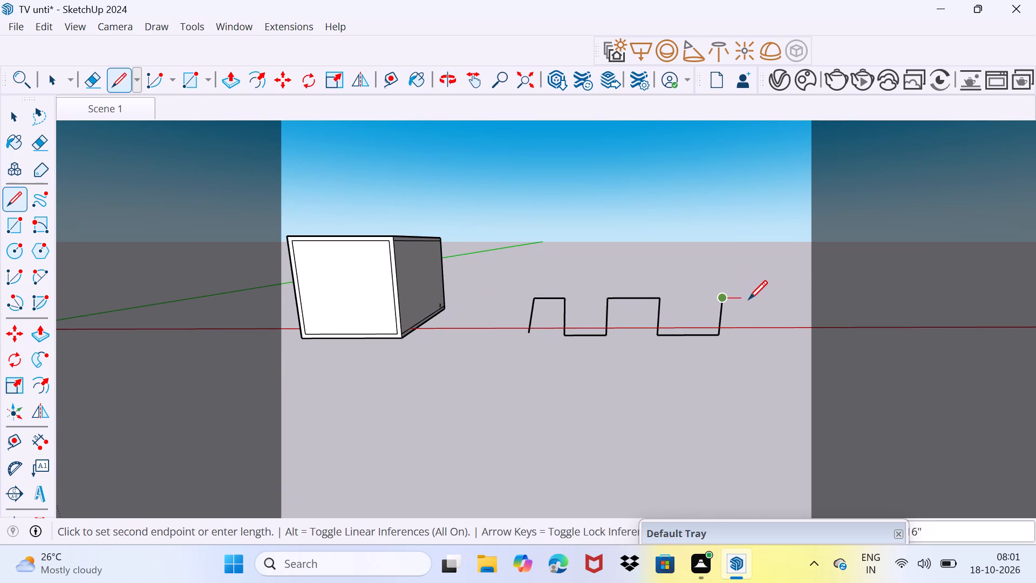
{"action": "left_click", "coordinate": [755, 299]}
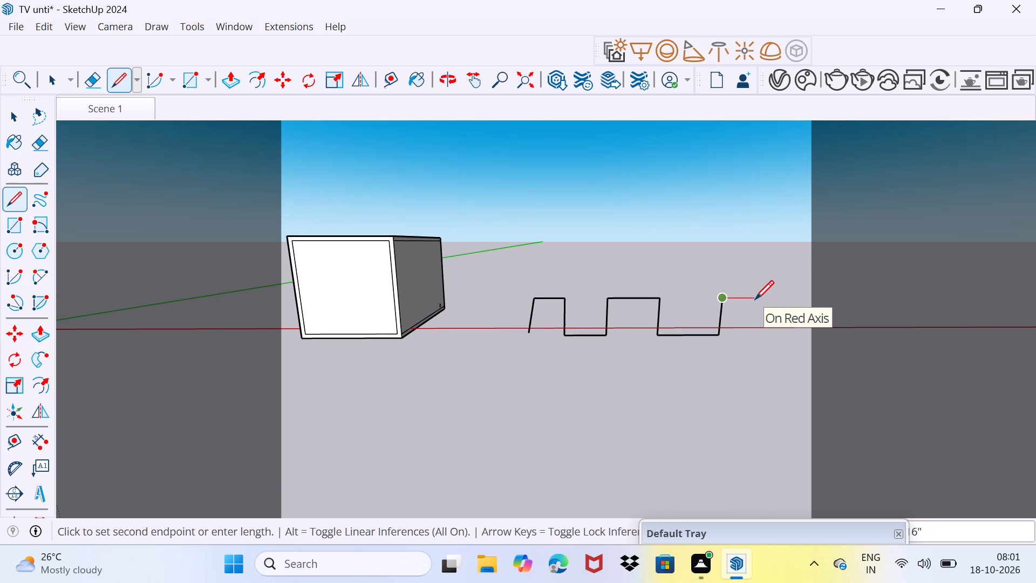
{"action": "left_click", "coordinate": [752, 341]}
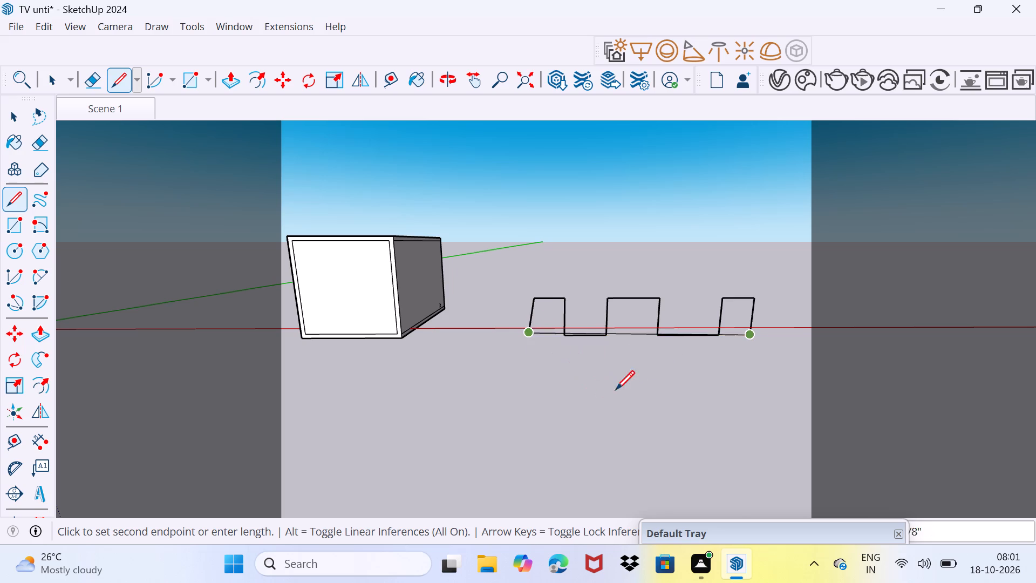
Draw a long diagonal from the third hump's bottom endpoint back to the first hump's top starting corner.
{"action": "scroll", "coordinate": [767, 333], "scroll_direction": "down", "scroll_amount": 2}
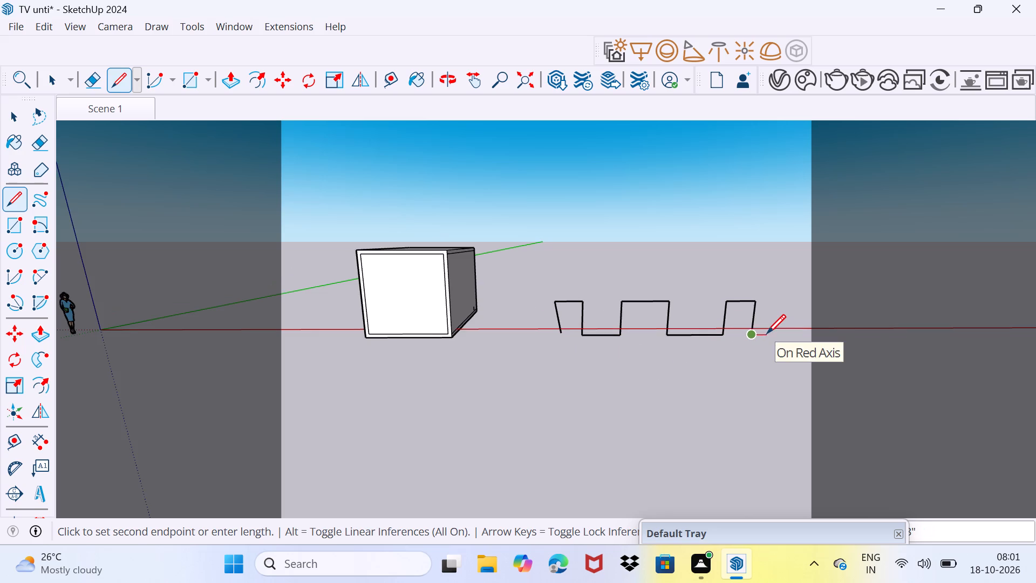
{"action": "middle_click_drag", "start_coordinate": [767, 333], "coordinate": [748, 345]}
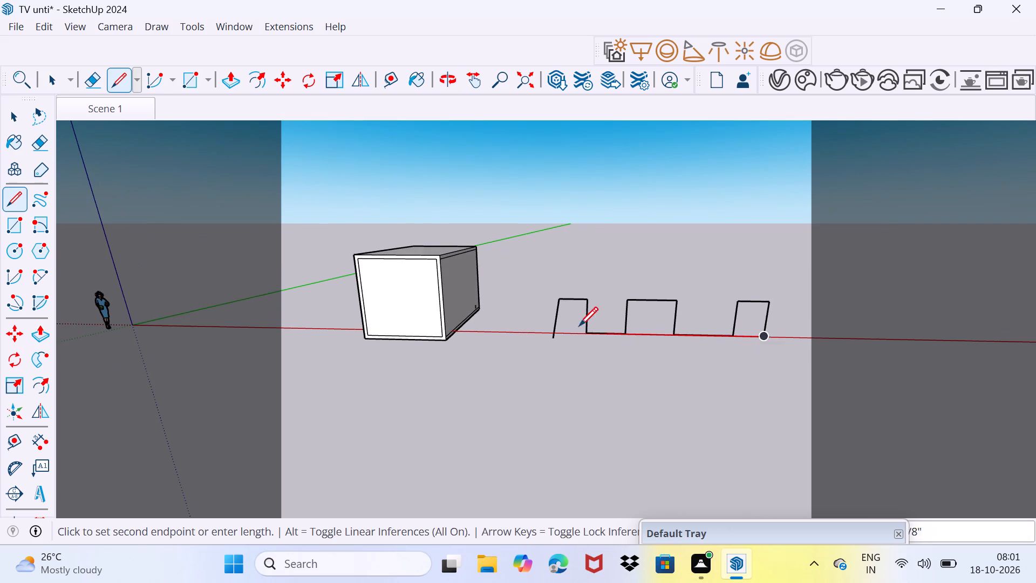
{"action": "scroll", "coordinate": [554, 308], "scroll_direction": "up", "scroll_amount": 2}
{"action": "left_click", "coordinate": [554, 308]}
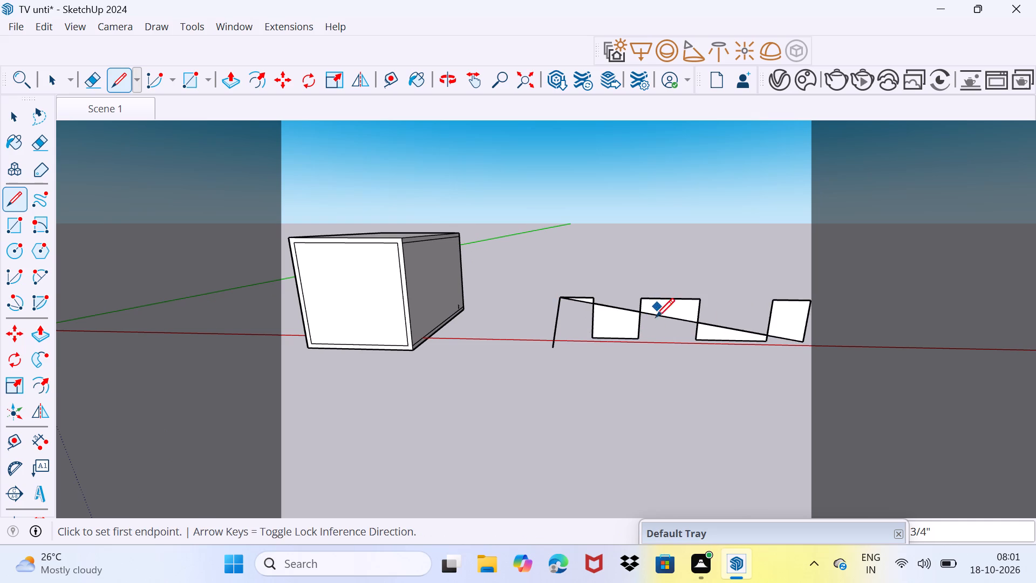
Draw a triangle from the chain's loose starting endpoint to the second hump's far bottom corner and back to the first hump's top corner.
{"action": "scroll", "coordinate": [610, 344], "scroll_direction": "up", "scroll_amount": 3}
{"action": "scroll", "coordinate": [609, 344], "scroll_direction": "down", "scroll_amount": 4}
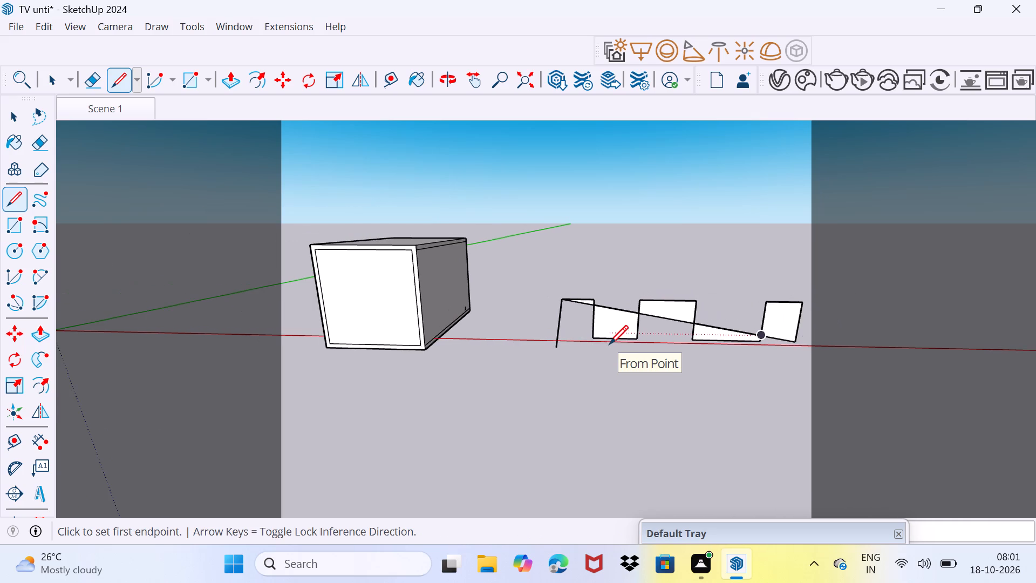
{"action": "middle_click_drag", "start_coordinate": [618, 368], "coordinate": [710, 552]}
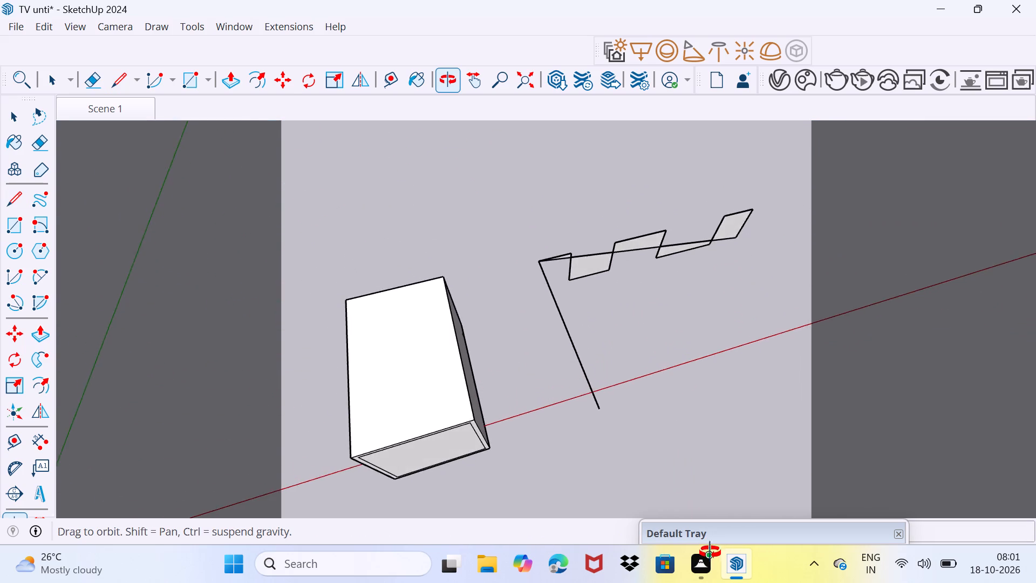
{"action": "middle_click_drag", "start_coordinate": [710, 552], "coordinate": [604, 314]}
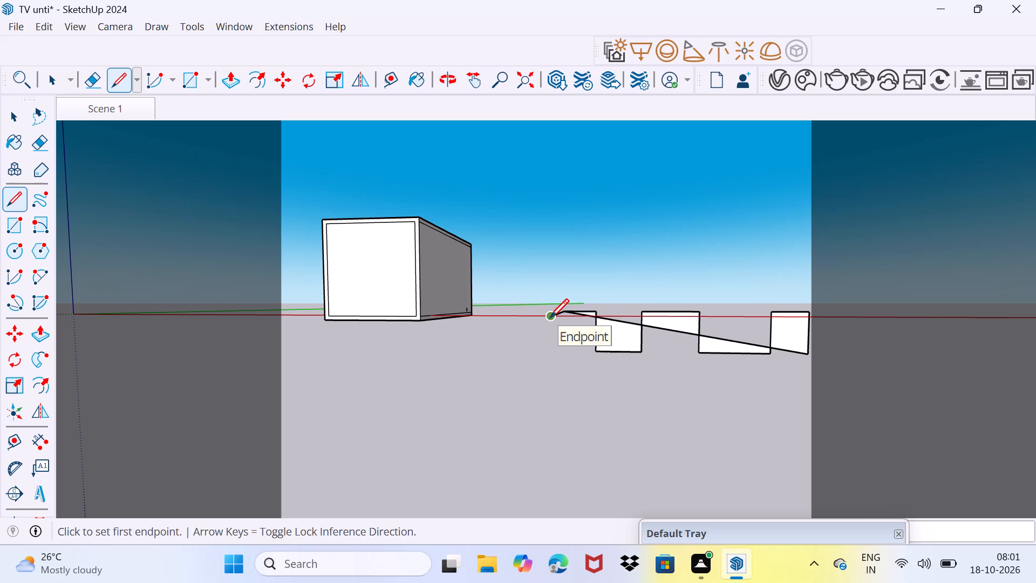
{"action": "left_click", "coordinate": [550, 317]}
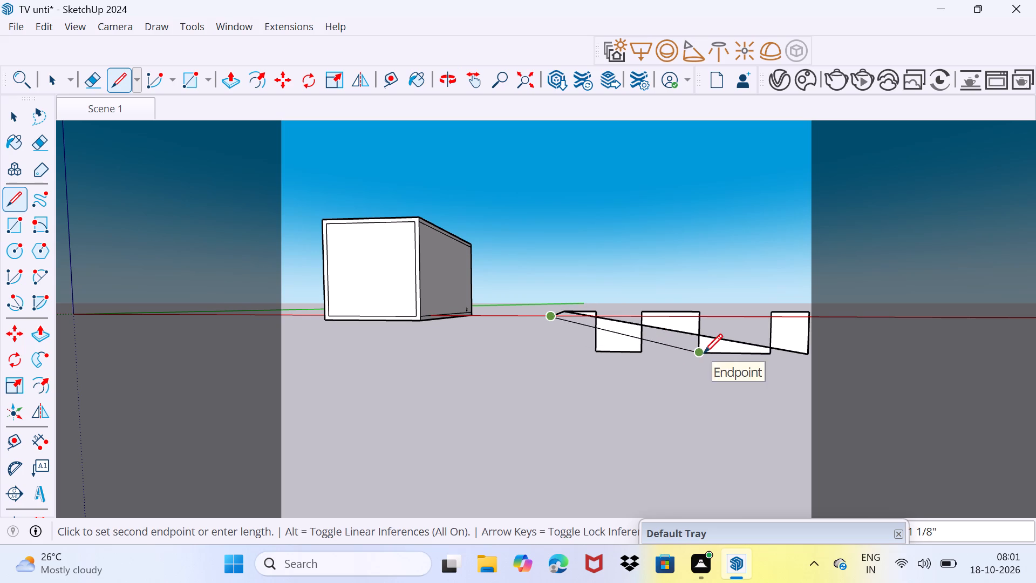
{"action": "left_click", "coordinate": [704, 352]}
{"action": "middle_click_drag", "start_coordinate": [656, 331], "coordinate": [650, 465]}
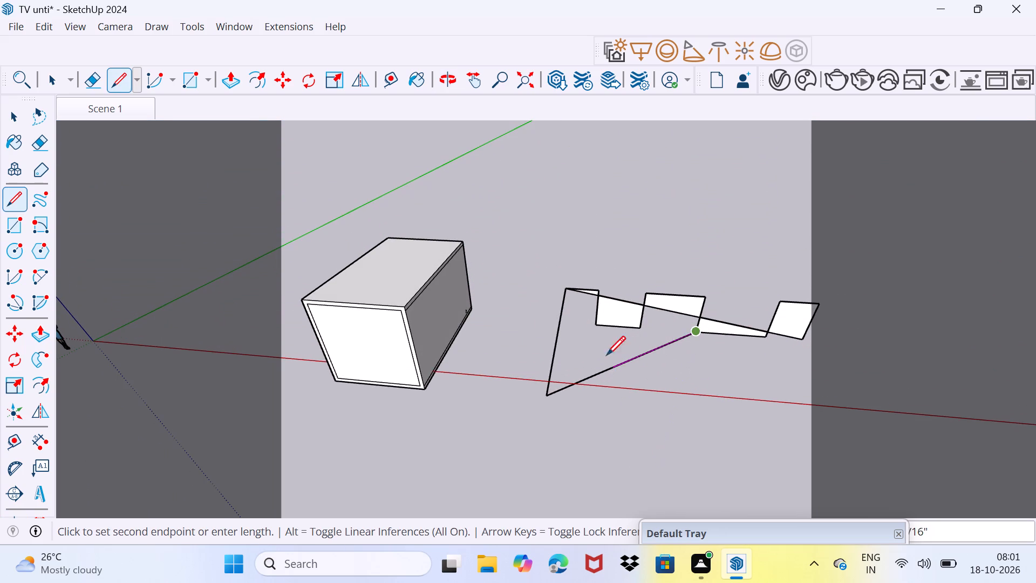
{"action": "left_click", "coordinate": [566, 290]}
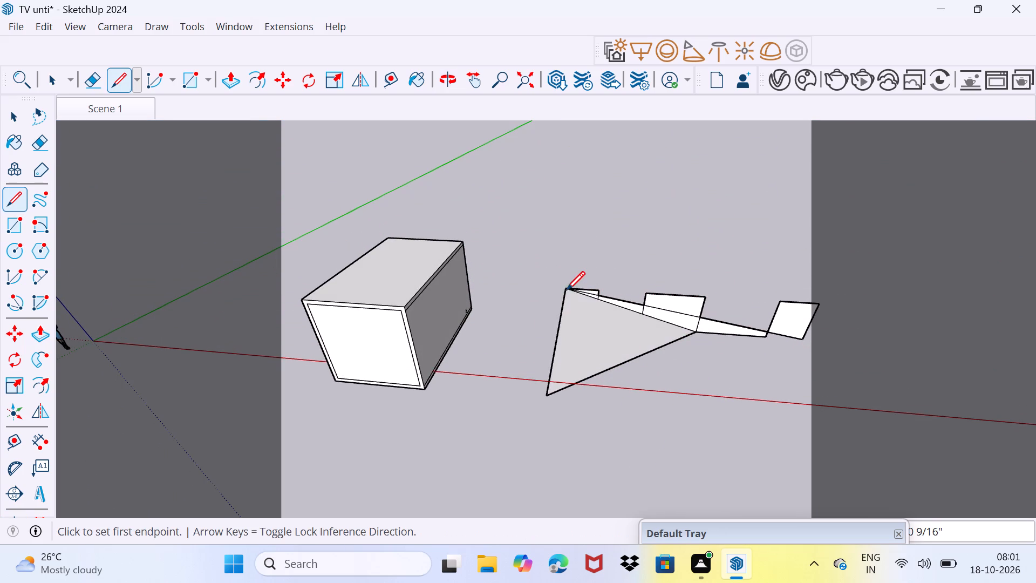
Draw a line from the triangle's front tip to the third hump's far bottom corner to close a larger triangle.
{"action": "middle_click_drag", "start_coordinate": [664, 314], "coordinate": [668, 347]}
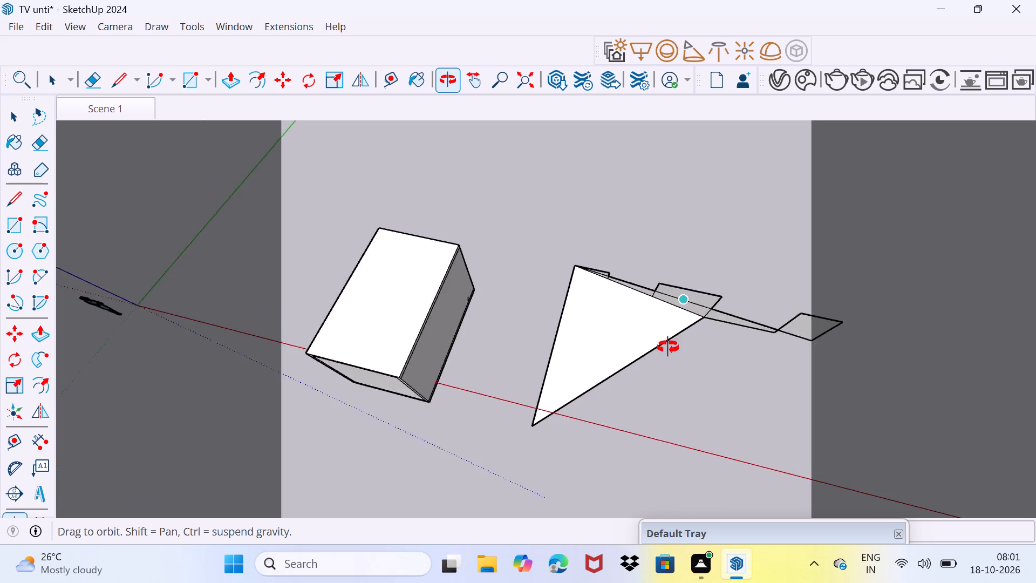
{"action": "middle_click_drag", "start_coordinate": [668, 347], "coordinate": [710, 207]}
{"action": "left_click", "coordinate": [567, 336]}
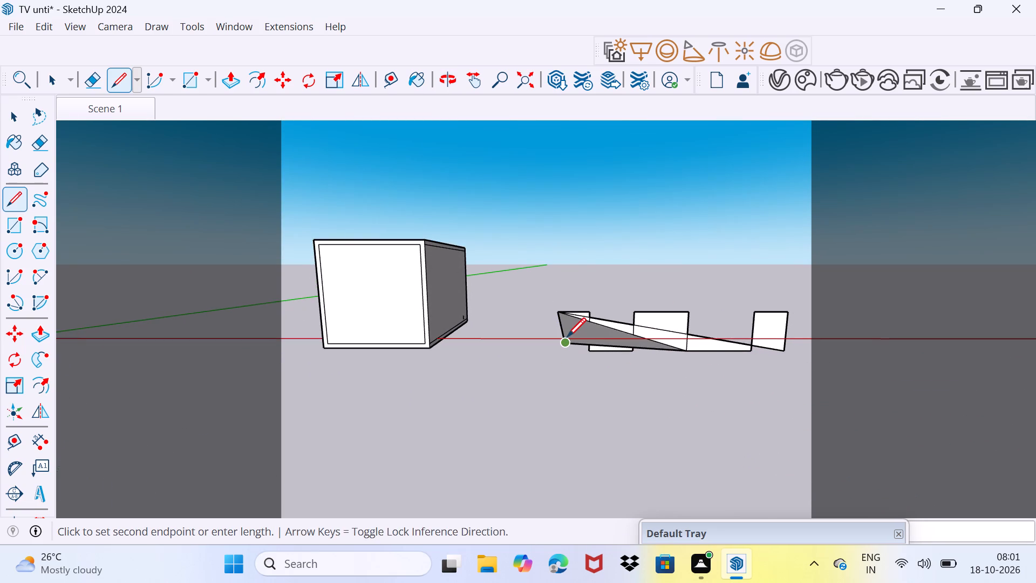
{"action": "left_click", "coordinate": [785, 348]}
Trace a line from the front tip to the second hump's bottom corner, and draw a short line across the large triangular face to its front edge.
{"action": "middle_click_drag", "start_coordinate": [659, 369], "coordinate": [651, 459]}
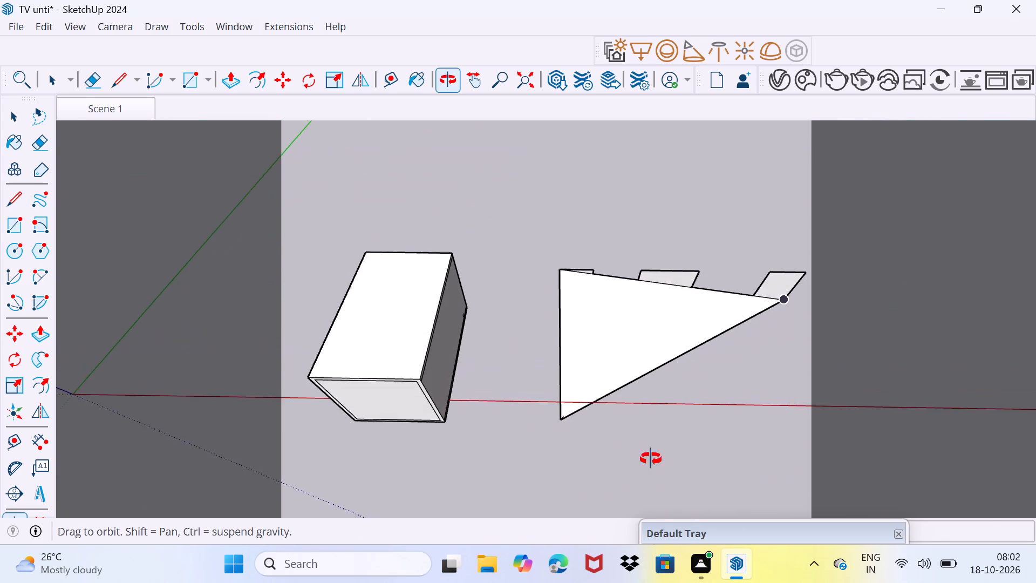
{"action": "middle_click_drag", "start_coordinate": [651, 459], "coordinate": [606, 234]}
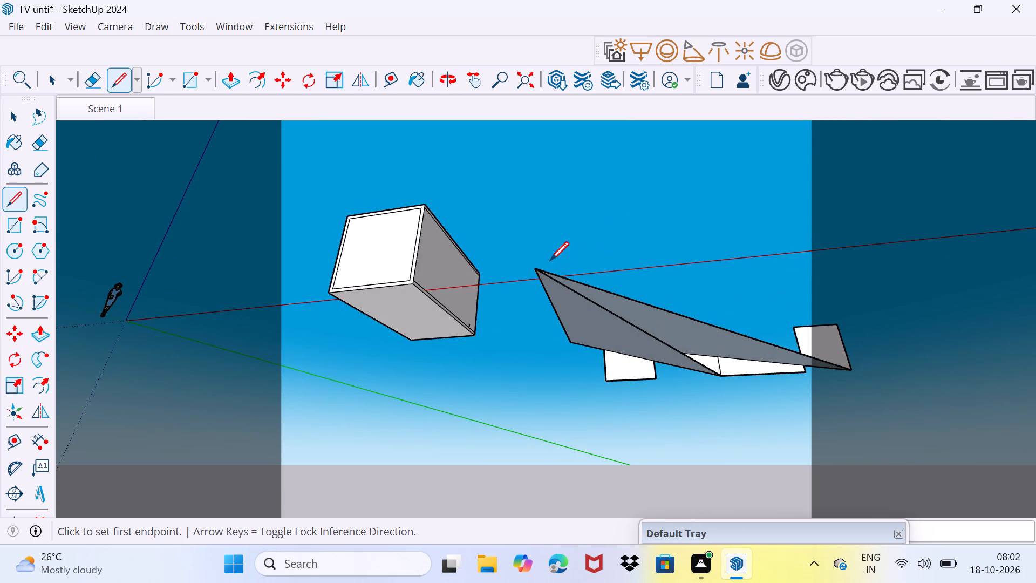
{"action": "left_click", "coordinate": [537, 269]}
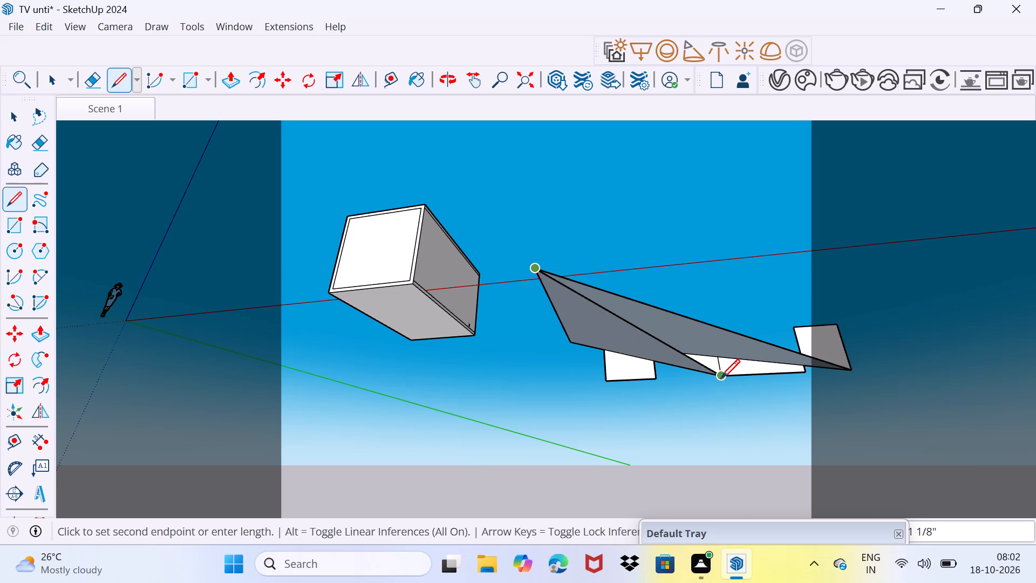
{"action": "left_click", "coordinate": [721, 378]}
{"action": "left_click", "coordinate": [725, 356]}
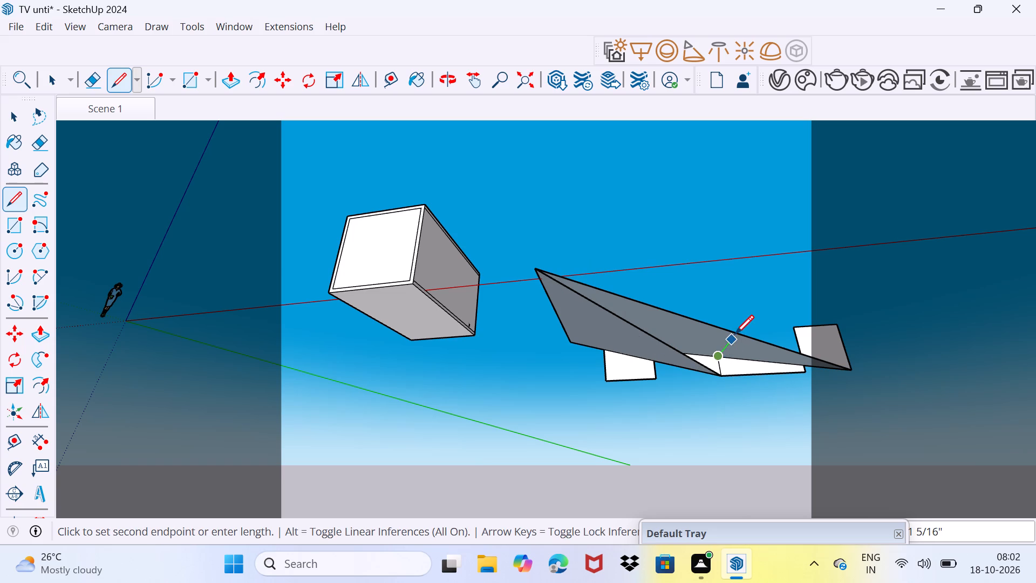
{"action": "left_click", "coordinate": [735, 333]}
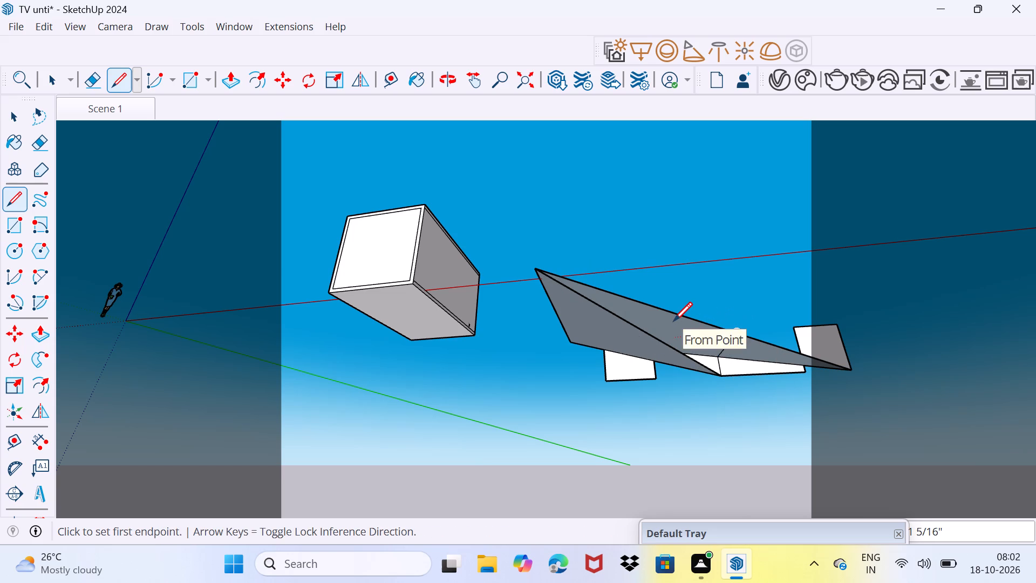
Draw a small V of short connected lines at the middle of the large triangle, extending below its face.
{"action": "left_click", "coordinate": [673, 321]}
{"action": "left_click", "coordinate": [640, 350]}
{"action": "left_click", "coordinate": [676, 322]}
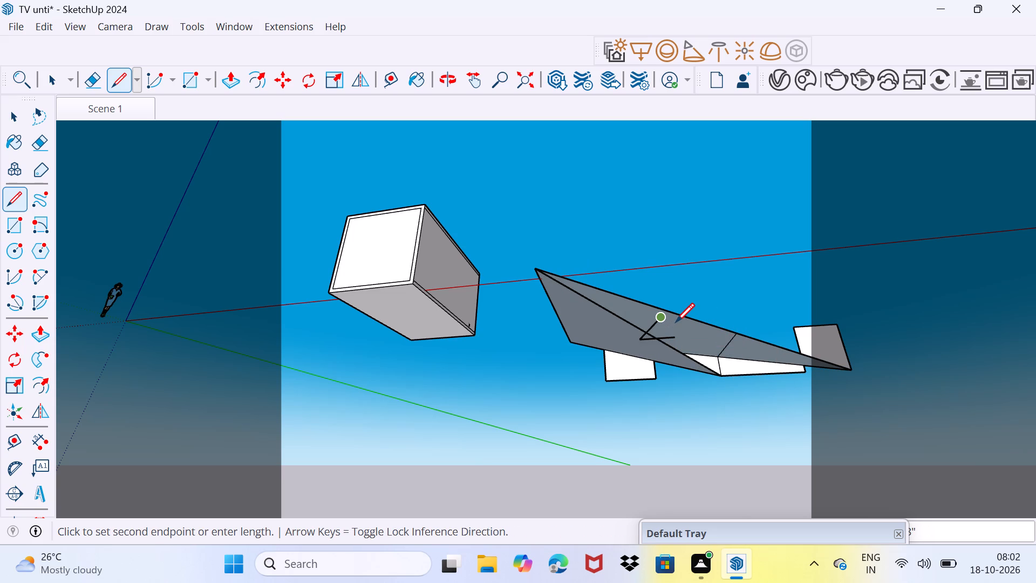
{"action": "middle_click_drag", "start_coordinate": [675, 322], "coordinate": [623, 423]}
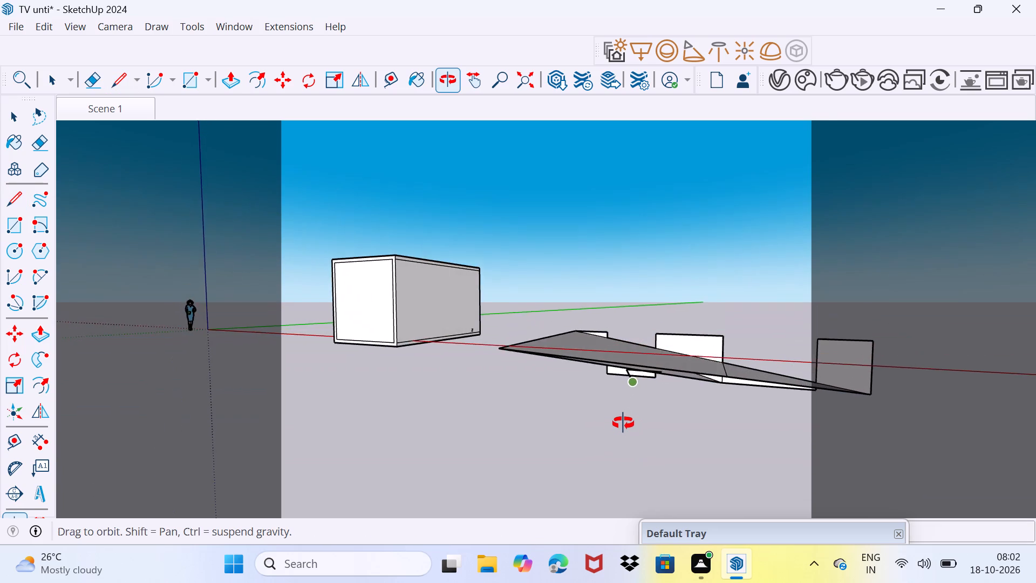
{"action": "middle_click_drag", "start_coordinate": [623, 423], "coordinate": [622, 421]}
{"action": "scroll", "coordinate": [624, 388], "scroll_direction": "up", "scroll_amount": 2}
{"action": "middle_click_drag", "start_coordinate": [642, 358], "coordinate": [632, 456]}
{"action": "left_click", "coordinate": [624, 400]}
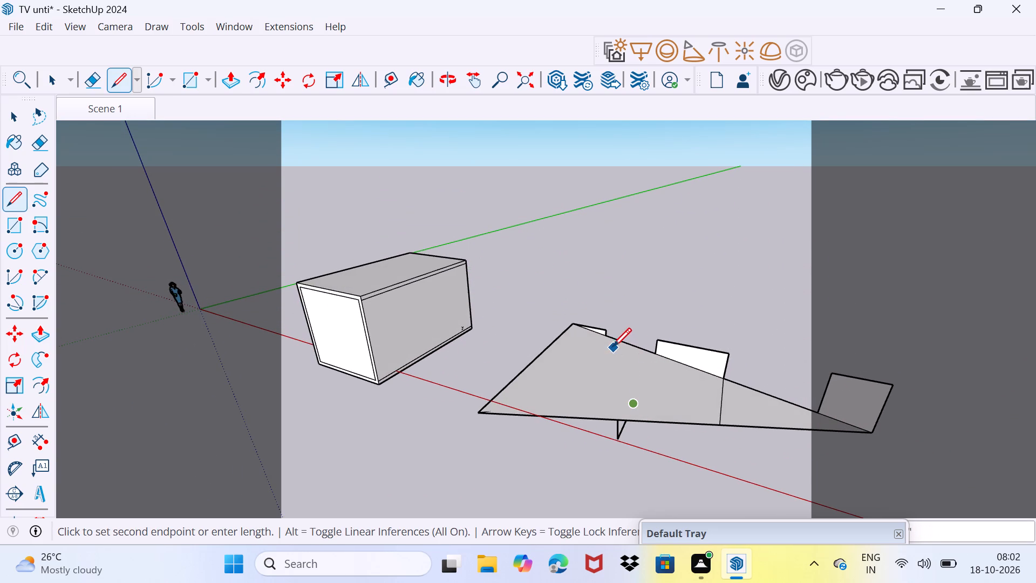
Draw a zigzag of three connected lines on the upper side of the large triangular face and end the line chain.
{"action": "left_click", "coordinate": [605, 357]}
{"action": "left_click", "coordinate": [636, 393]}
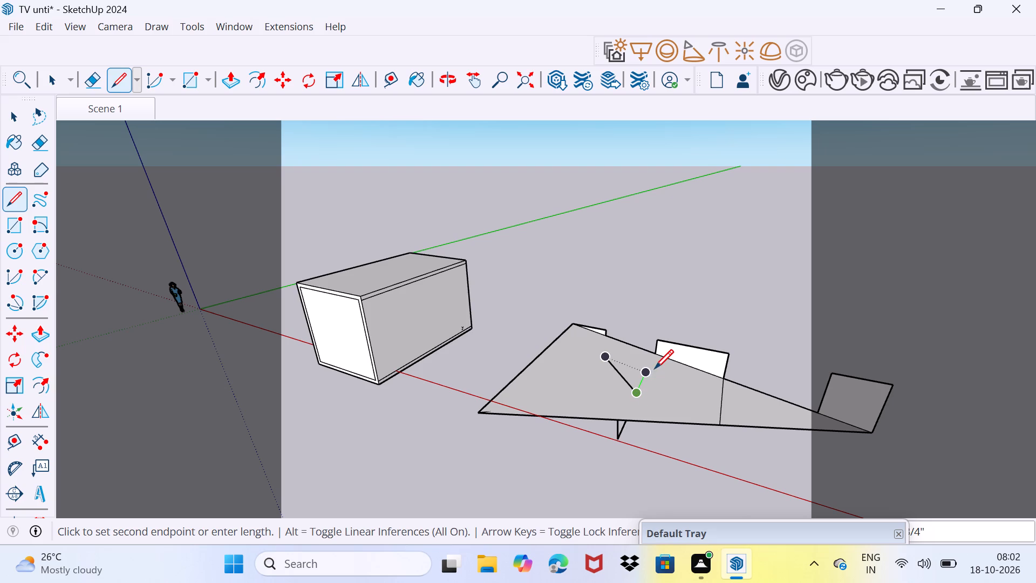
{"action": "left_click", "coordinate": [656, 367]}
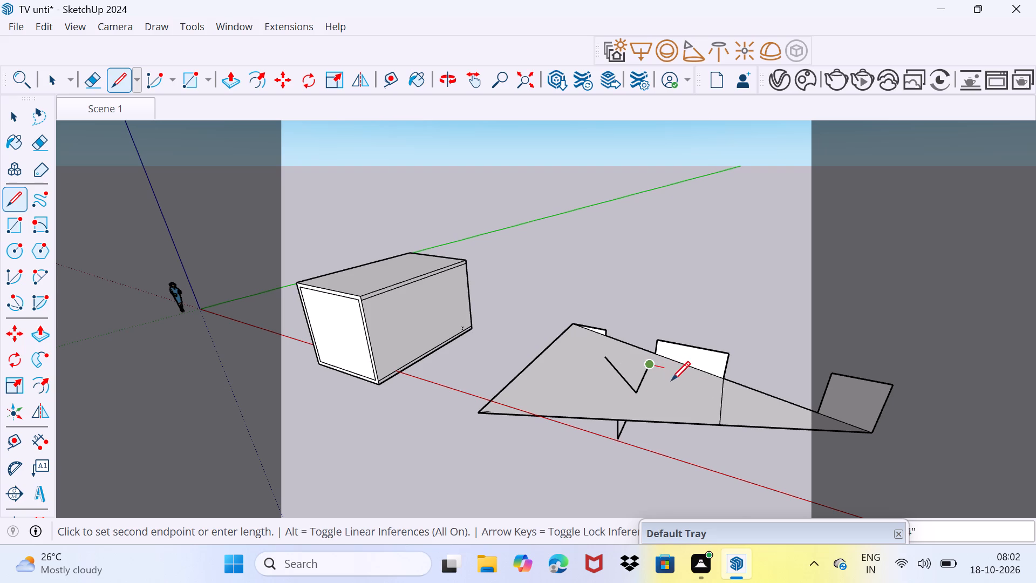
{"action": "left_click", "coordinate": [683, 409]}
{"action": "scroll", "coordinate": [637, 383], "scroll_direction": "up", "scroll_amount": 2}
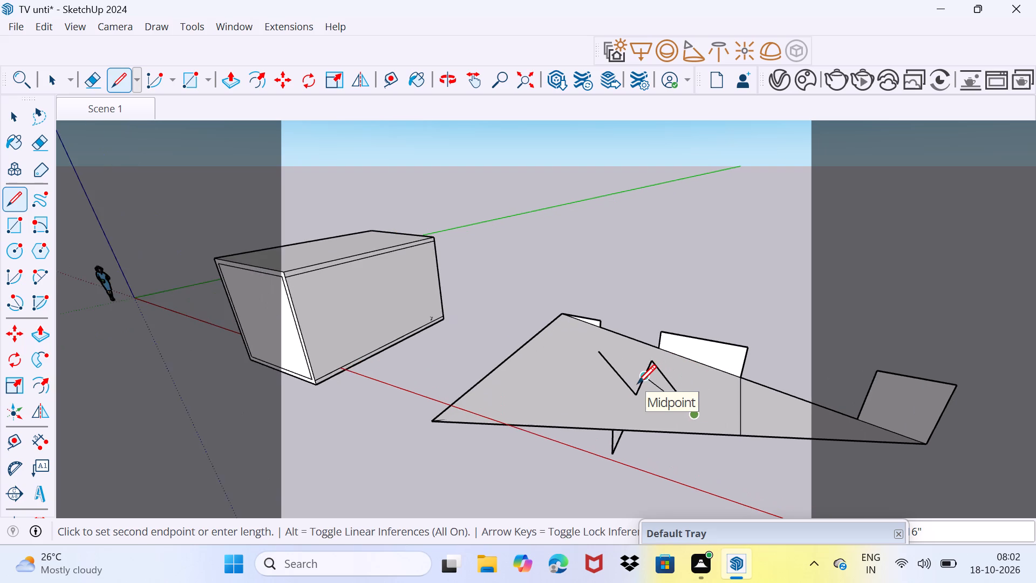
{"action": "scroll", "coordinate": [637, 383], "scroll_direction": "up", "scroll_amount": 3}
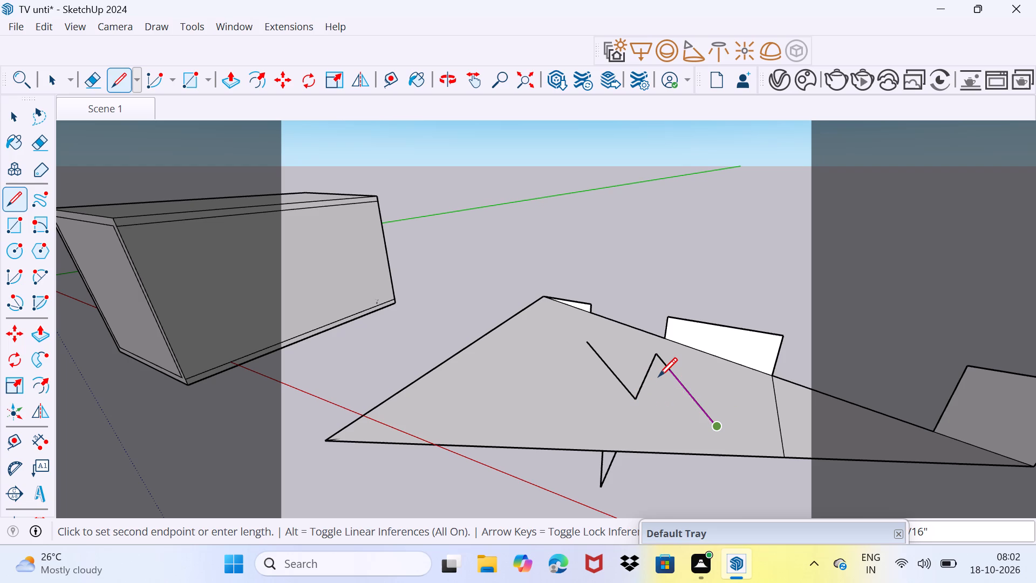
{"action": "scroll", "coordinate": [658, 376], "scroll_direction": "up", "scroll_amount": 8}
{"action": "scroll", "coordinate": [674, 427], "scroll_direction": "down", "scroll_amount": 8}
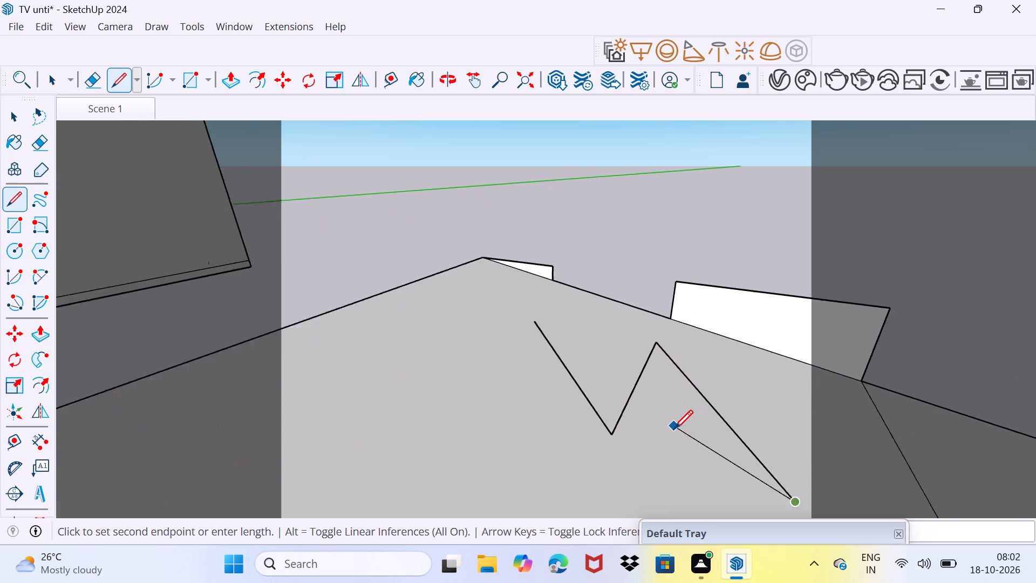
{"action": "scroll", "coordinate": [674, 429], "scroll_direction": "down", "scroll_amount": 4}
{"action": "middle_click_drag", "start_coordinate": [681, 452], "coordinate": [639, 425]}
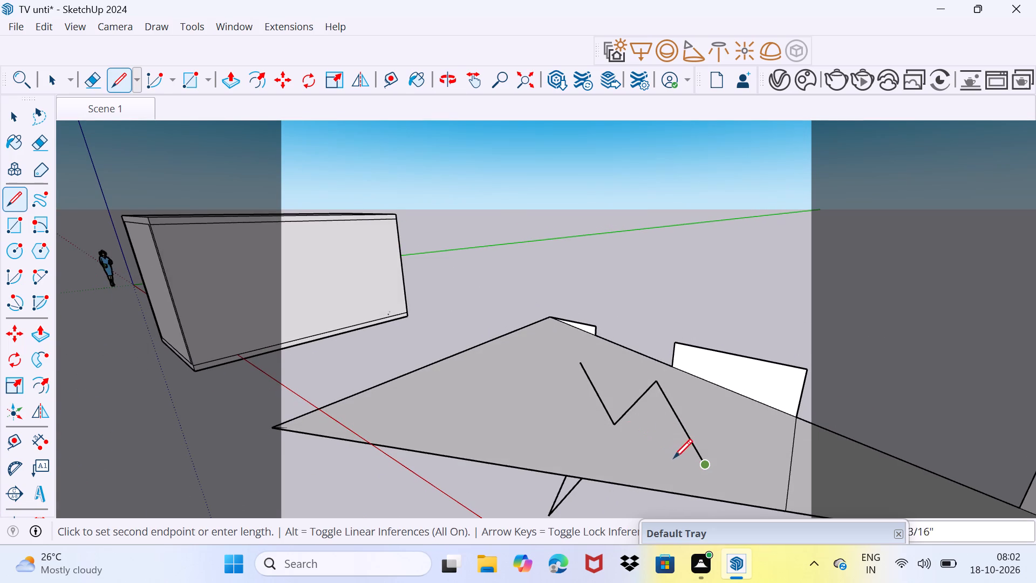
{"action": "scroll", "coordinate": [678, 475], "scroll_direction": "up", "scroll_amount": 6}
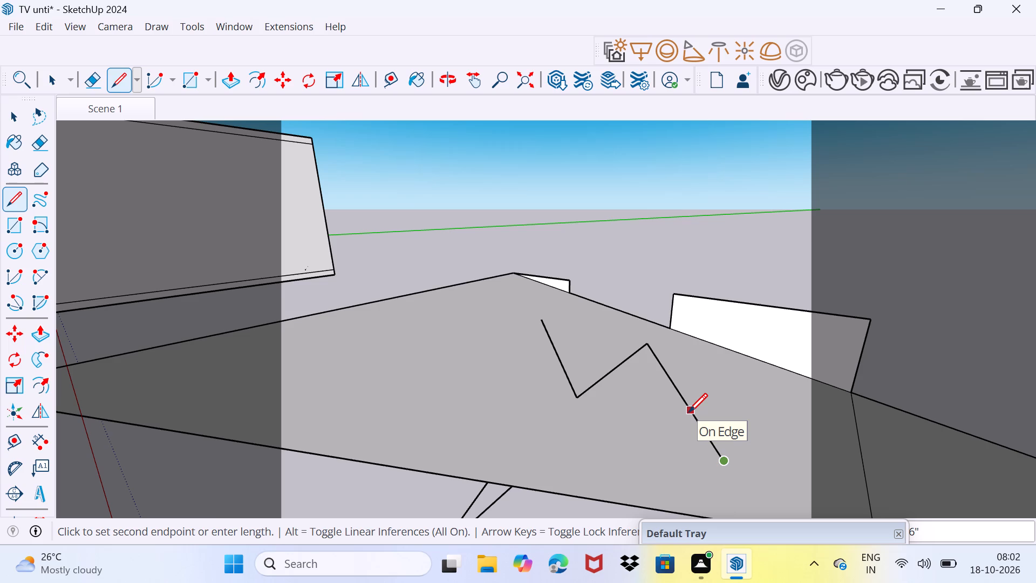
{"action": "key", "text": "space"}
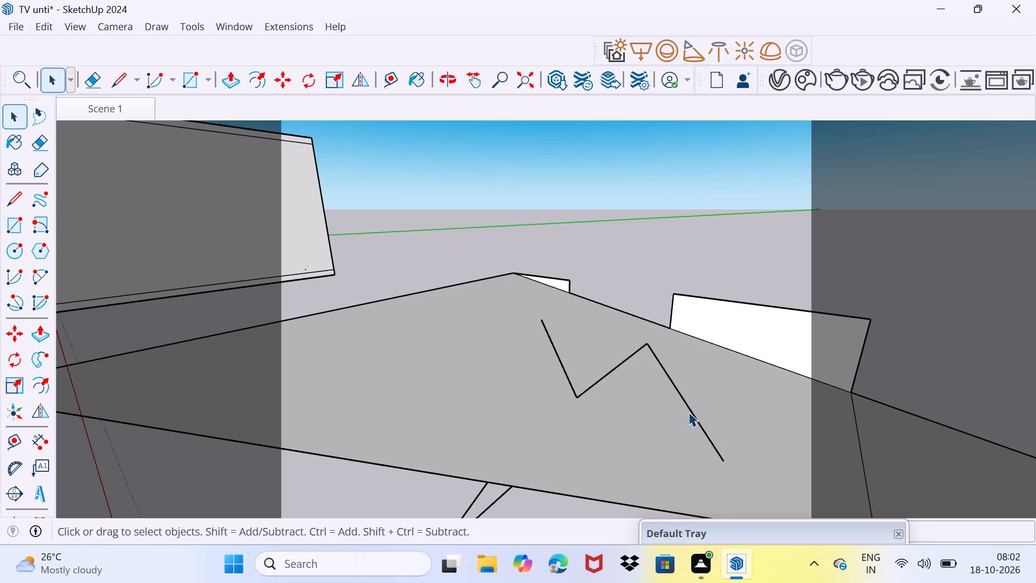
Copy the three zigzag lines a short diagonal distance across the face to make a second zigzag beside them, and clear the selection.
{"action": "scroll", "coordinate": [687, 413], "scroll_direction": "up", "scroll_amount": 9}
{"action": "middle_click_drag", "start_coordinate": [686, 413], "coordinate": [634, 448]}
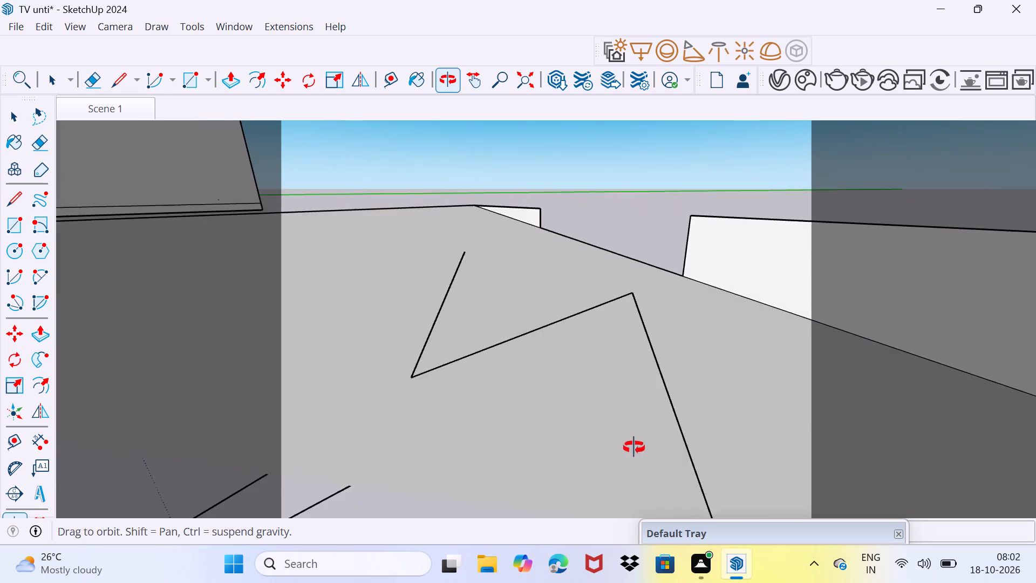
{"action": "middle_click_drag", "start_coordinate": [634, 448], "coordinate": [704, 422]}
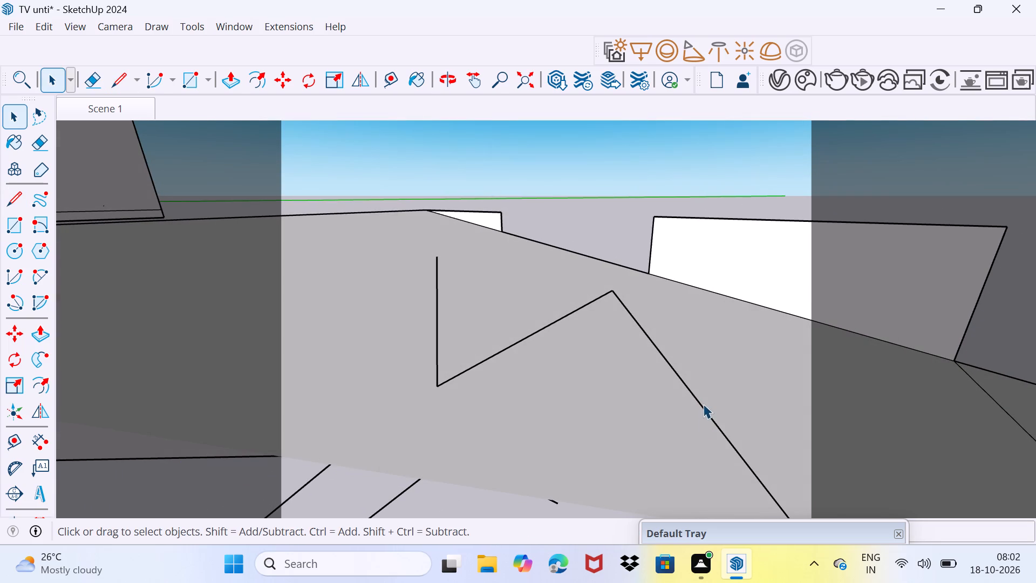
{"action": "left_click", "coordinate": [703, 404]}
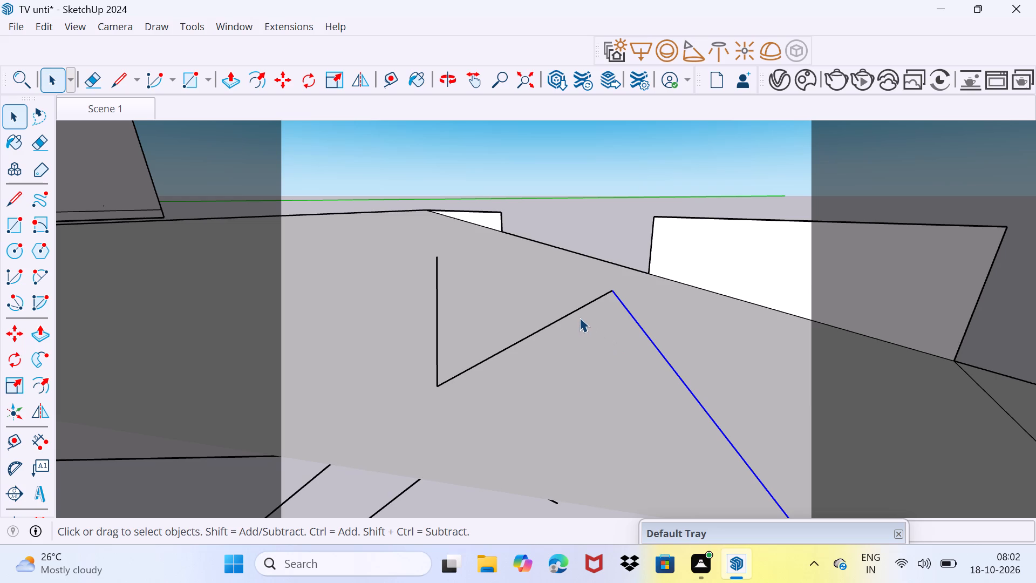
{"action": "left_click", "coordinate": [562, 318], "text": "ctrl"}
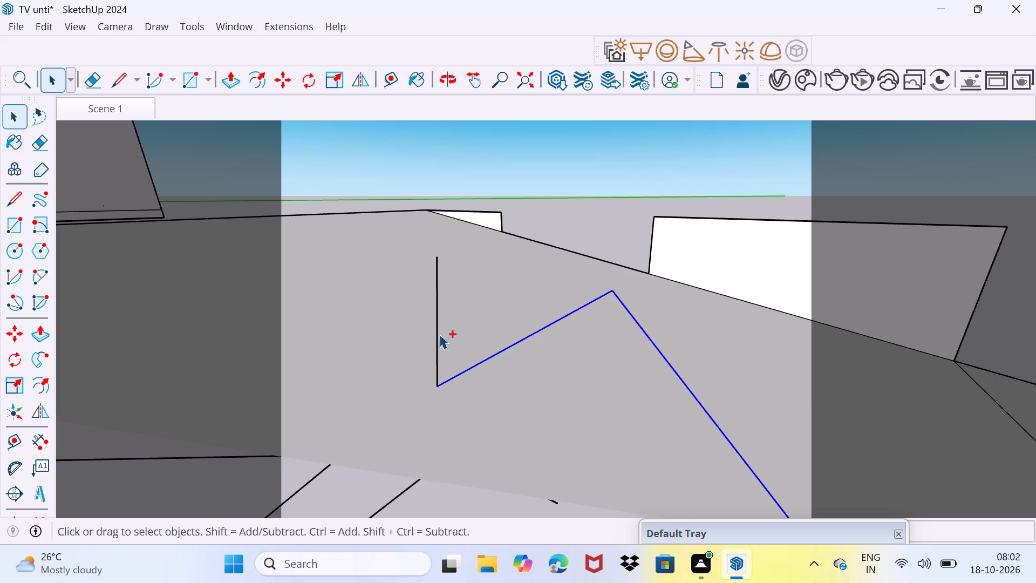
{"action": "left_click", "coordinate": [437, 341], "text": "ctrl"}
{"action": "scroll", "coordinate": [443, 395], "scroll_direction": "up", "scroll_amount": 3}
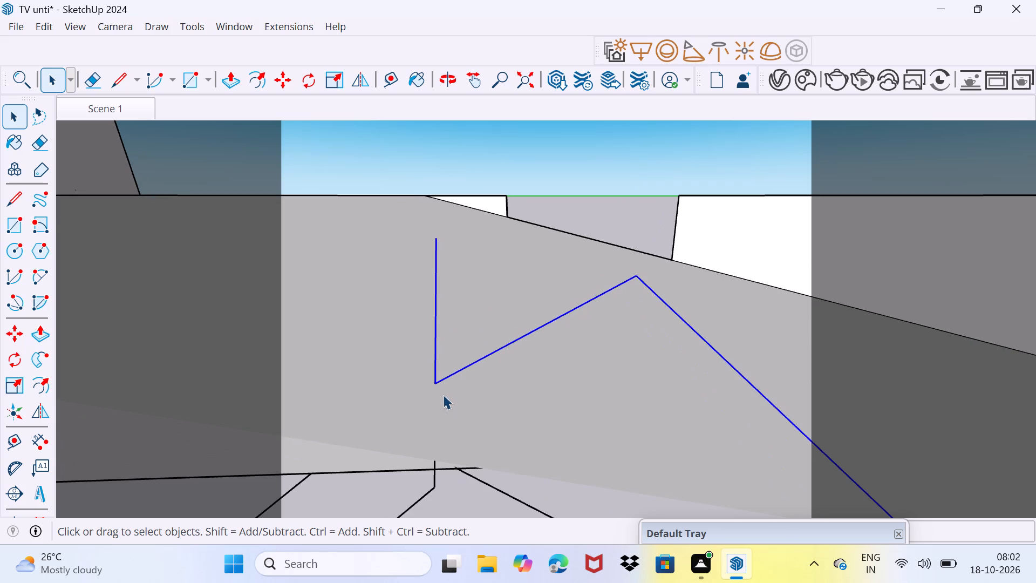
{"action": "key", "text": "m"}
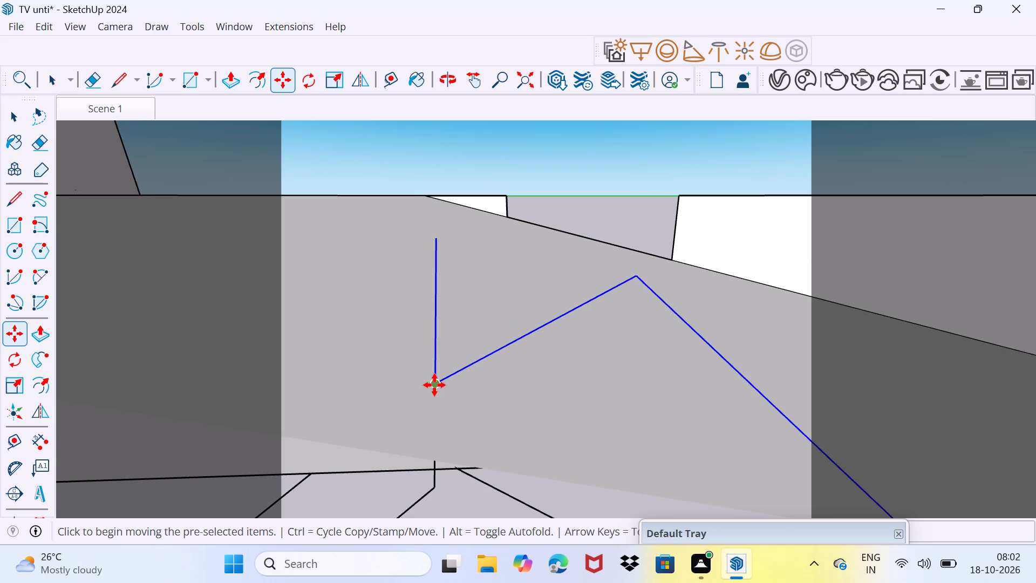
{"action": "left_click", "coordinate": [434, 385]}
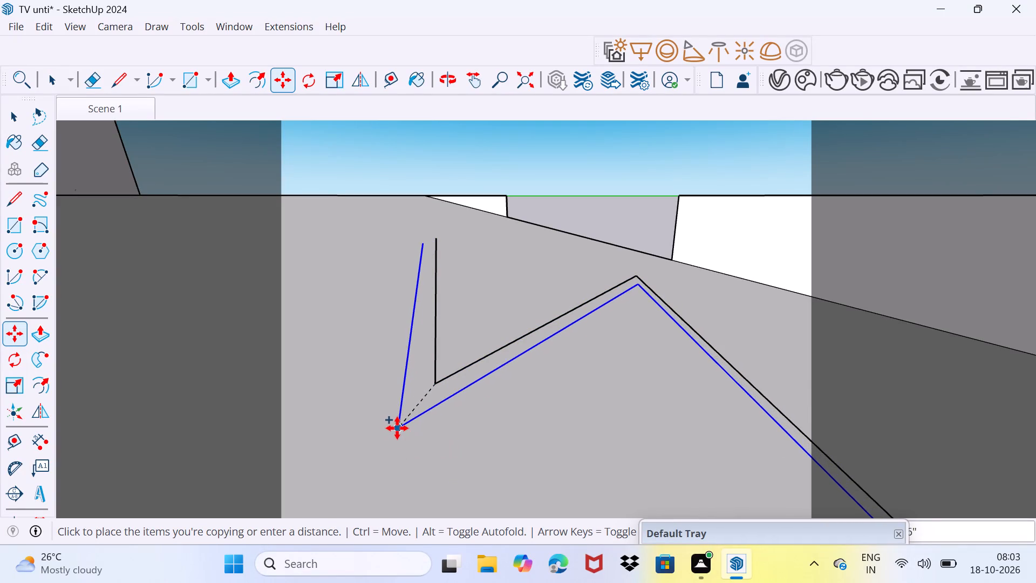
{"action": "left_click", "coordinate": [387, 437]}
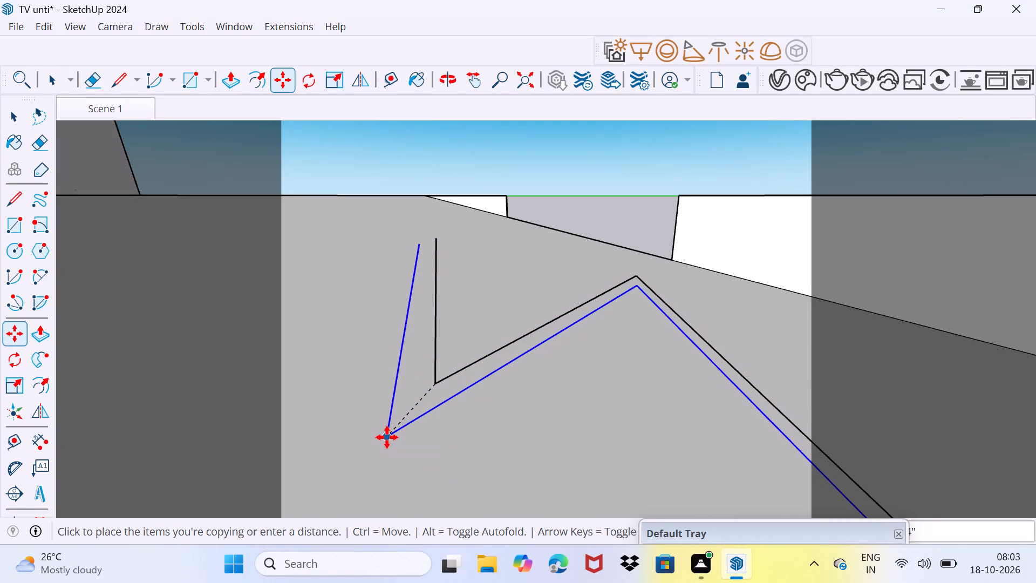
{"action": "scroll", "coordinate": [387, 437], "scroll_direction": "up", "scroll_amount": 1}
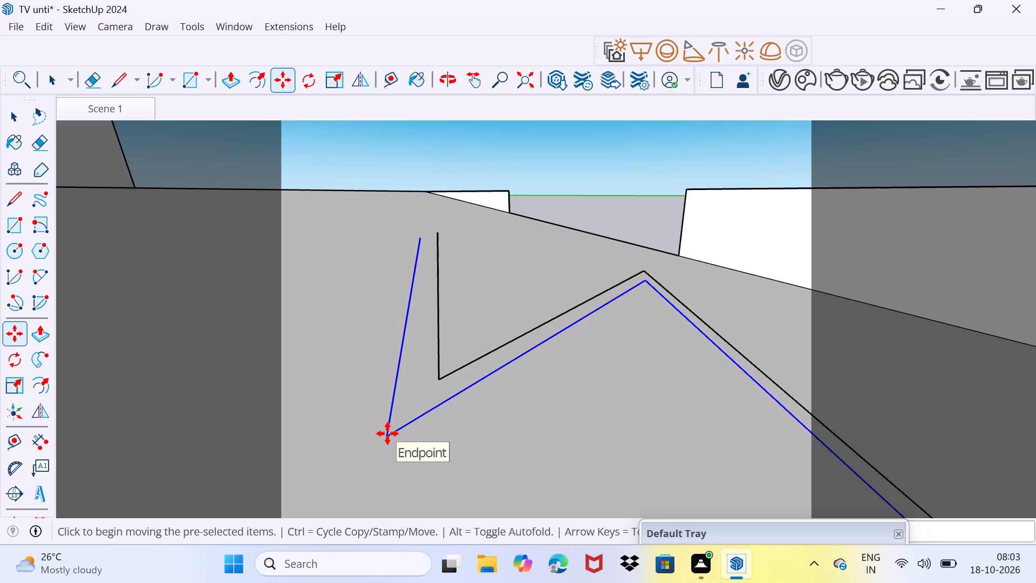
{"action": "scroll", "coordinate": [407, 369], "scroll_direction": "down", "scroll_amount": 3}
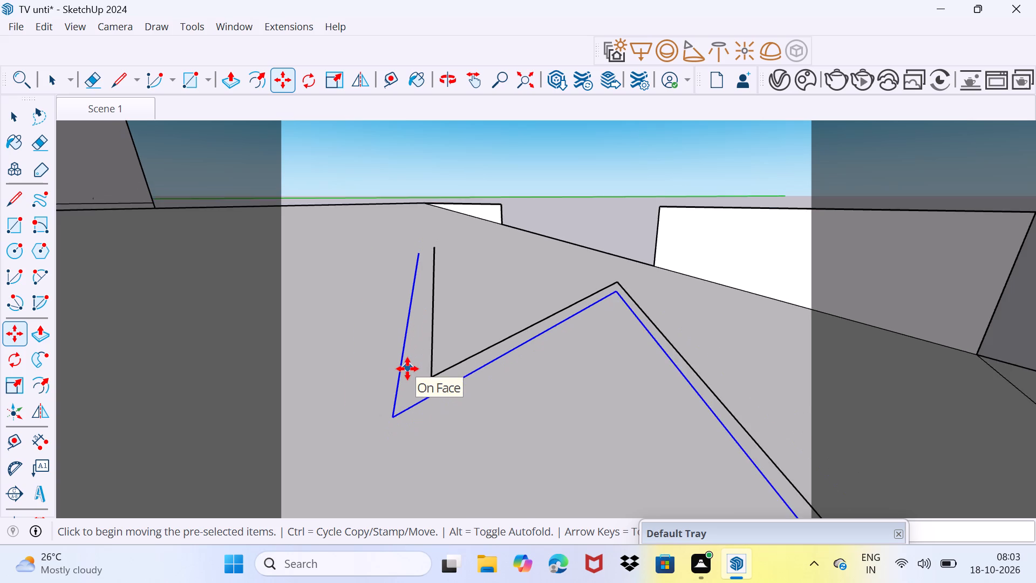
{"action": "scroll", "coordinate": [407, 369], "scroll_direction": "down", "scroll_amount": 1}
{"action": "scroll", "coordinate": [407, 369], "scroll_direction": "up", "scroll_amount": 2}
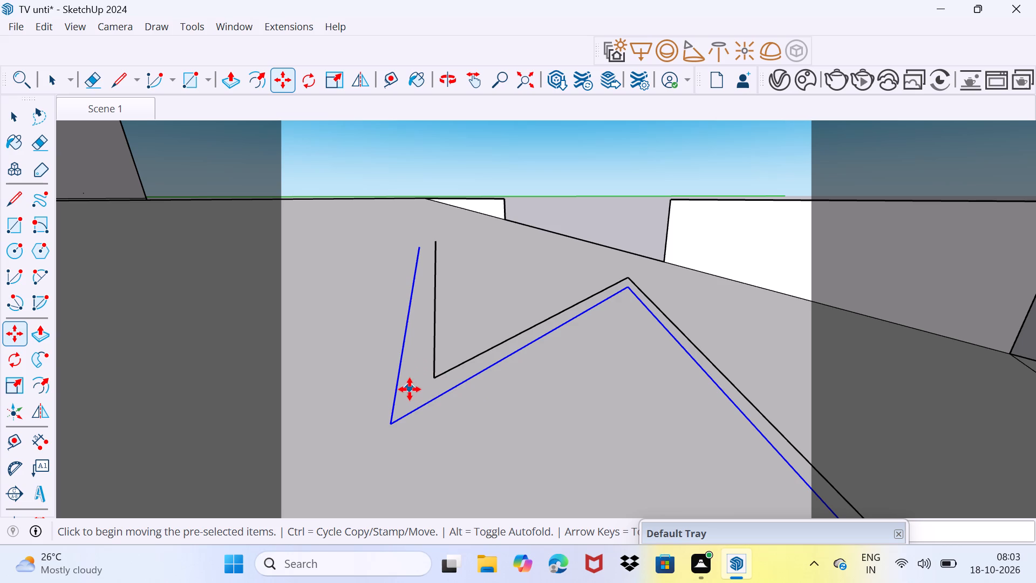
{"action": "key", "text": "space"}
{"action": "key", "text": "space"}
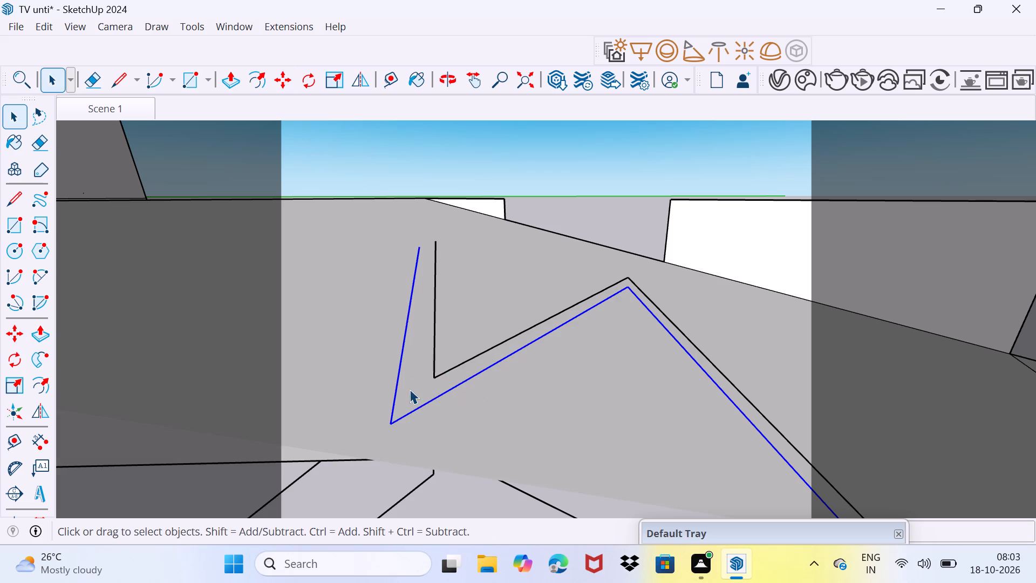
{"action": "left_click_drag", "start_coordinate": [344, 309], "coordinate": [379, 226]}
Join the starting endpoints of the two zigzags with a short line and end the line chain.
{"action": "scroll", "coordinate": [434, 247], "scroll_direction": "up", "scroll_amount": 6}
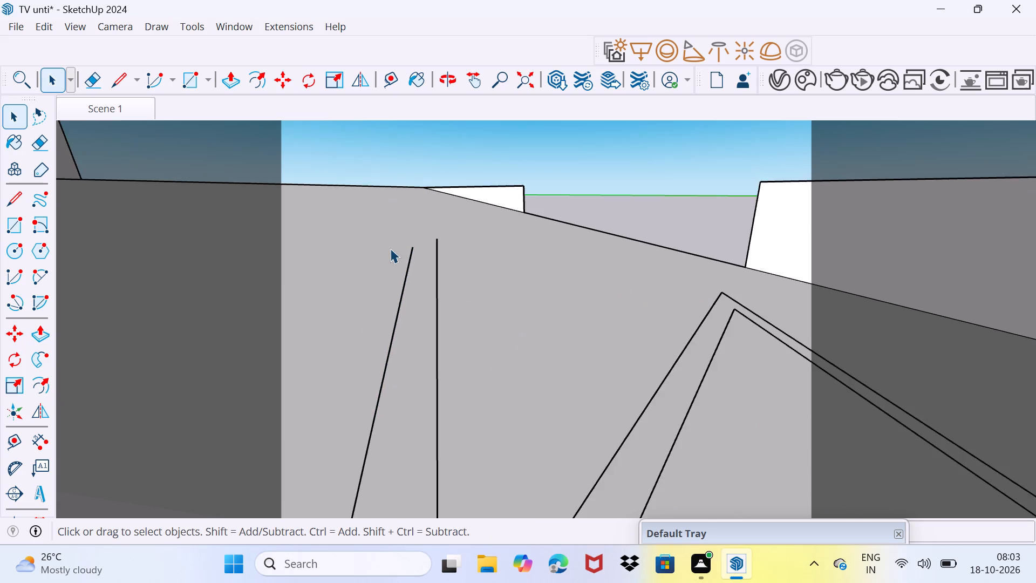
{"action": "middle_click_drag", "start_coordinate": [399, 259], "coordinate": [425, 314]}
{"action": "key", "text": "l"}
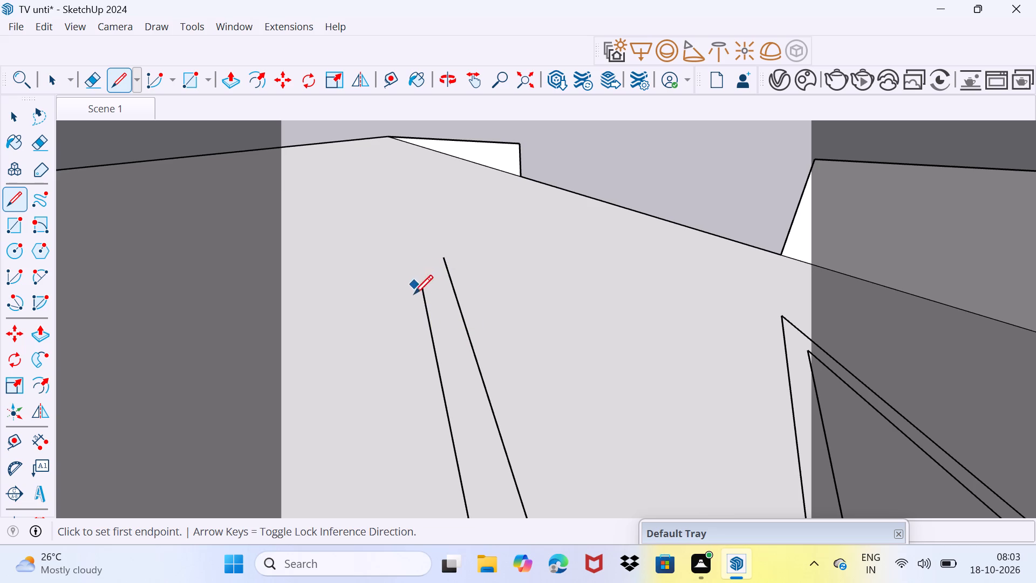
{"action": "left_click", "coordinate": [425, 288]}
{"action": "left_click", "coordinate": [449, 256]}
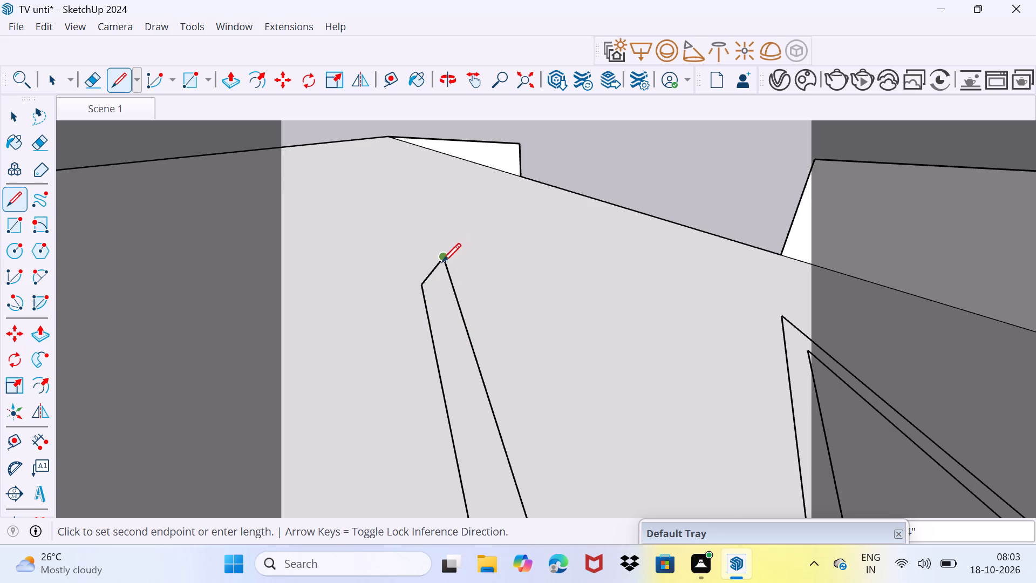
{"action": "scroll", "coordinate": [432, 282], "scroll_direction": "down", "scroll_amount": 20}
{"action": "scroll", "coordinate": [432, 282], "scroll_direction": "down", "scroll_amount": 1}
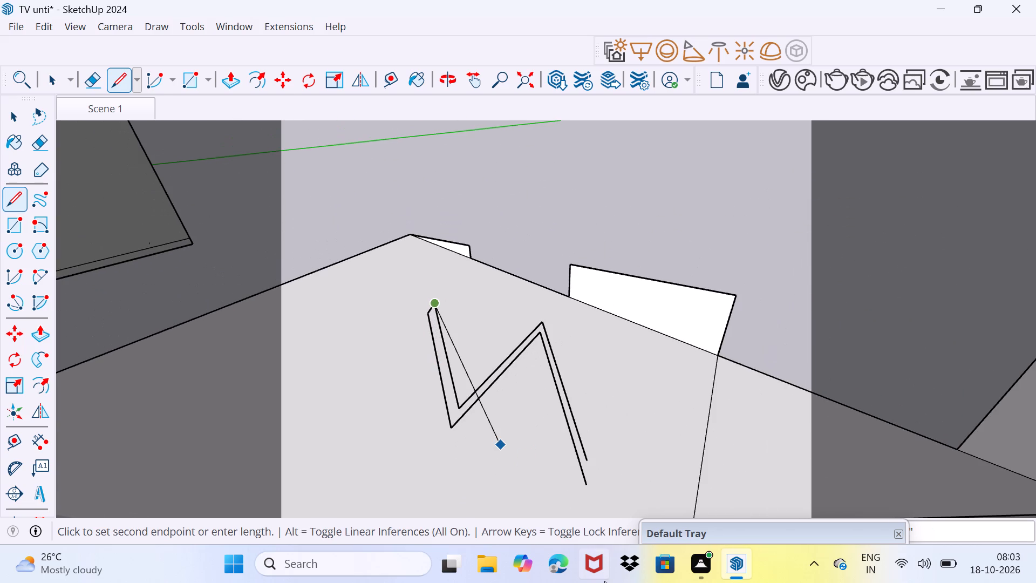
{"action": "key", "text": "Escape"}
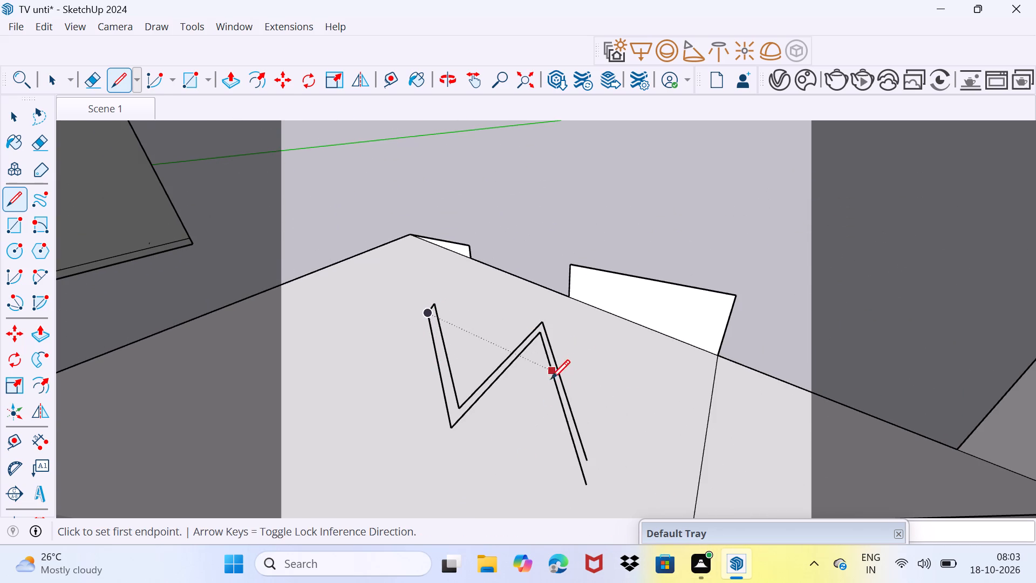
Join the two zigzags' remaining open endpoints with a short line to close the narrow band on the face.
{"action": "scroll", "coordinate": [548, 469], "scroll_direction": "up", "scroll_amount": 6}
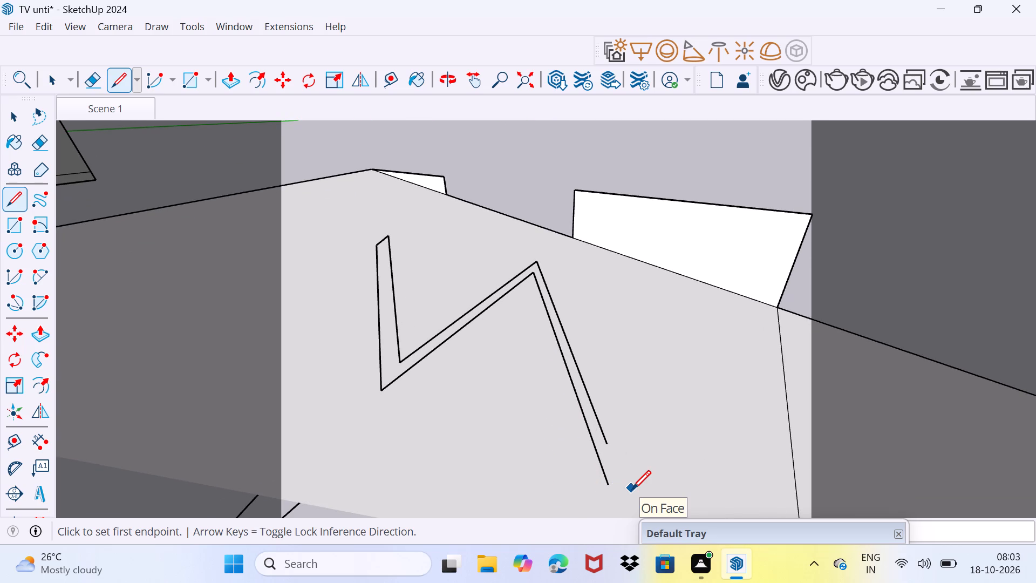
{"action": "middle_click_drag", "start_coordinate": [628, 490], "coordinate": [596, 463]}
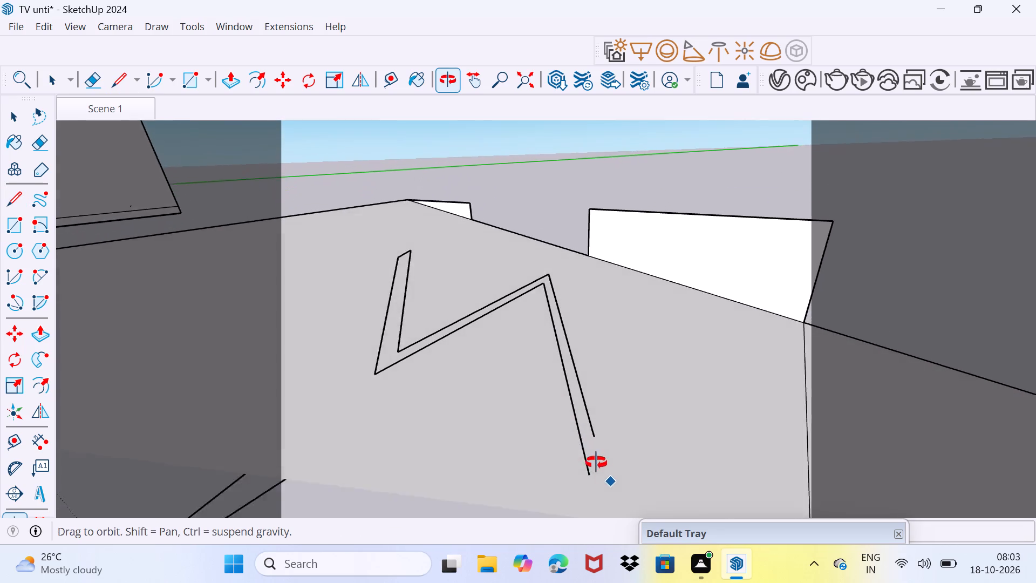
{"action": "middle_click_drag", "start_coordinate": [596, 463], "coordinate": [597, 483]}
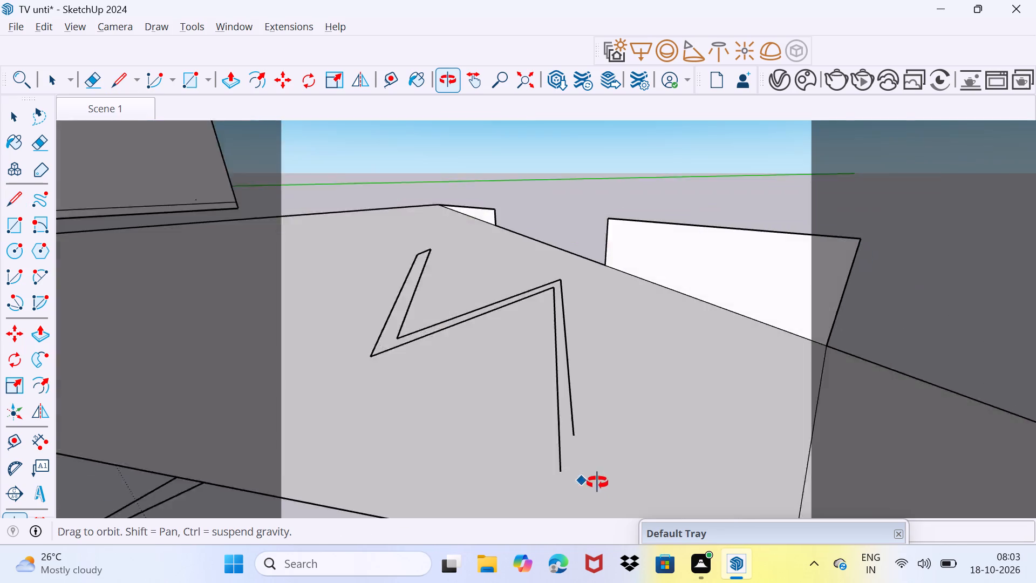
{"action": "middle_click_drag", "start_coordinate": [597, 483], "coordinate": [543, 384]}
{"action": "scroll", "coordinate": [544, 385], "scroll_direction": "up", "scroll_amount": 4}
{"action": "middle_click_drag", "start_coordinate": [522, 380], "coordinate": [529, 392]}
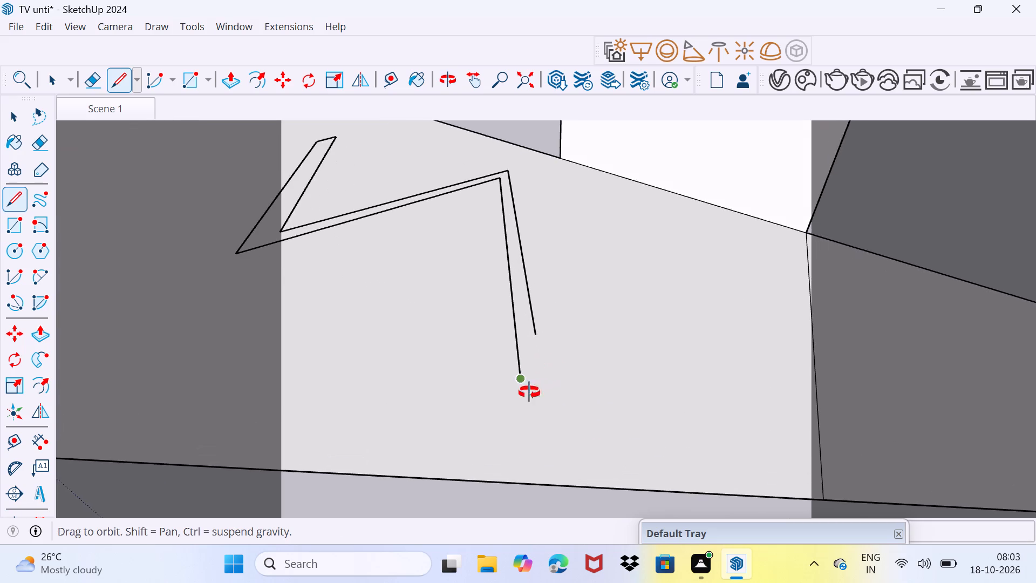
{"action": "middle_click_drag", "start_coordinate": [529, 392], "coordinate": [590, 417]}
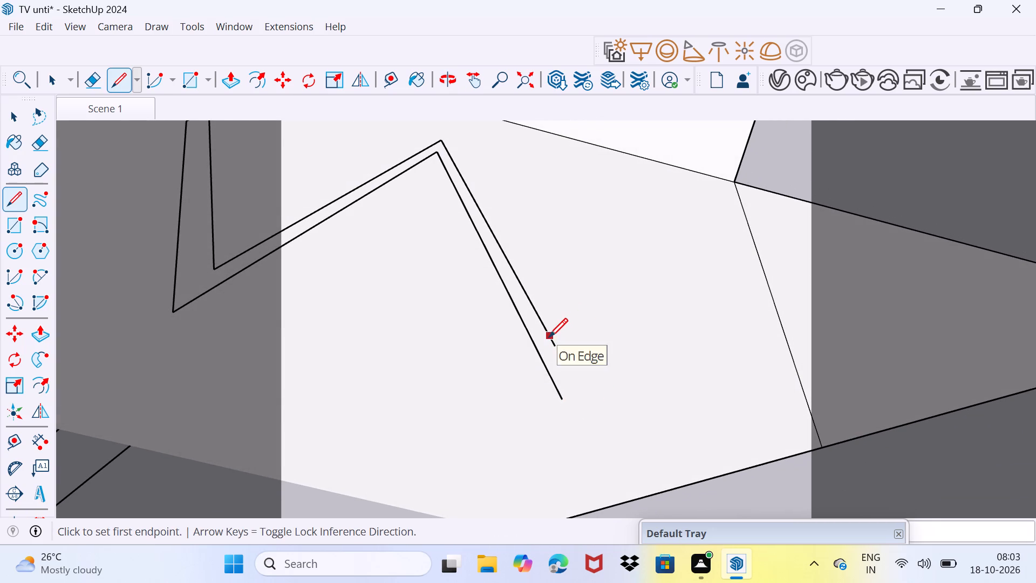
{"action": "left_click", "coordinate": [556, 350]}
{"action": "left_click", "coordinate": [564, 397]}
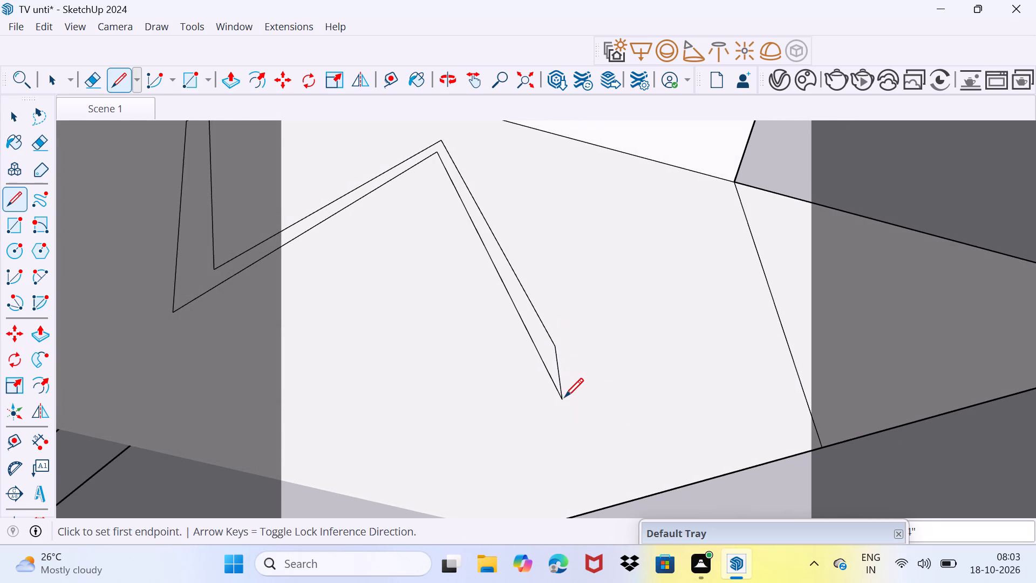
Push/Pull the narrow zigzag band outward from the large triangular face into a raised strip and clear the selection.
{"action": "scroll", "coordinate": [536, 368], "scroll_direction": "down", "scroll_amount": 3}
{"action": "key", "text": "space"}
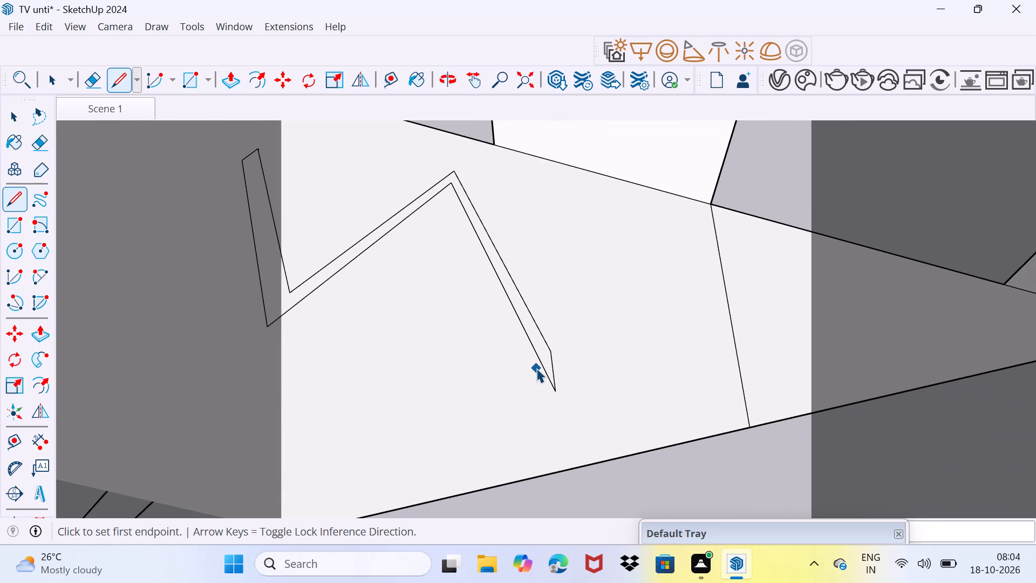
{"action": "left_click", "coordinate": [543, 351]}
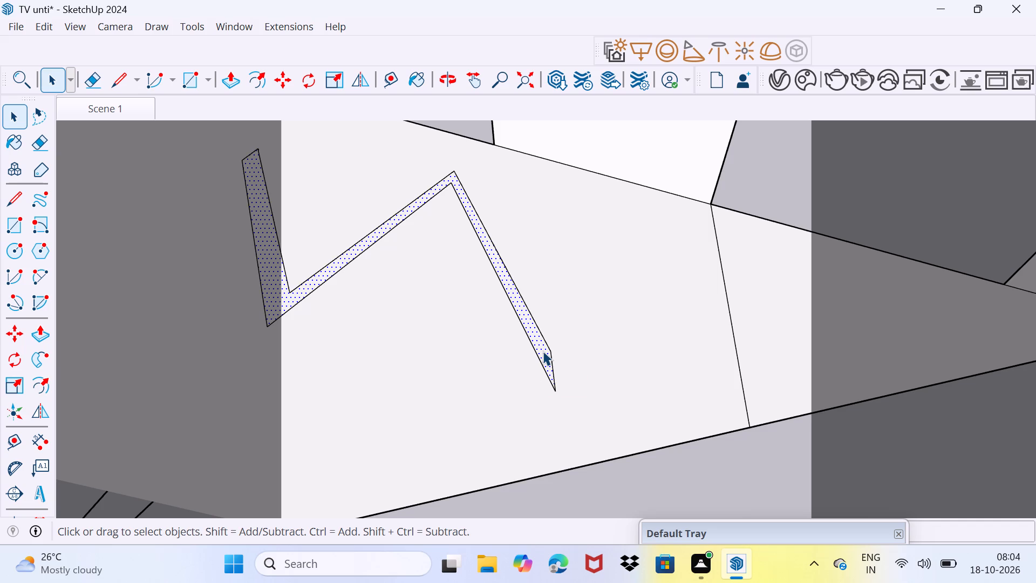
{"action": "type", "text": "0p"}
{"action": "left_click", "coordinate": [543, 351]}
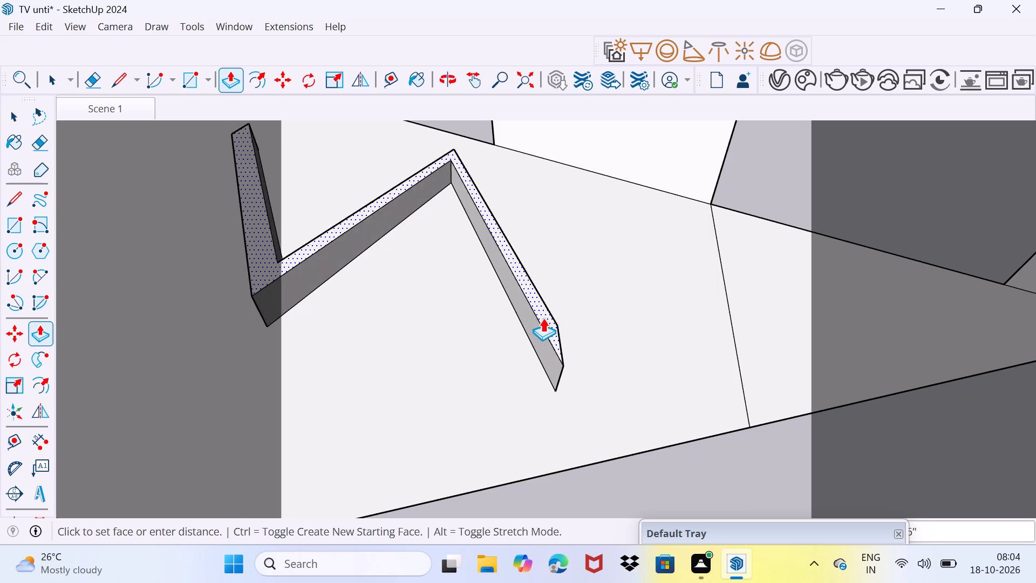
{"action": "scroll", "coordinate": [543, 317], "scroll_direction": "down", "scroll_amount": 1}
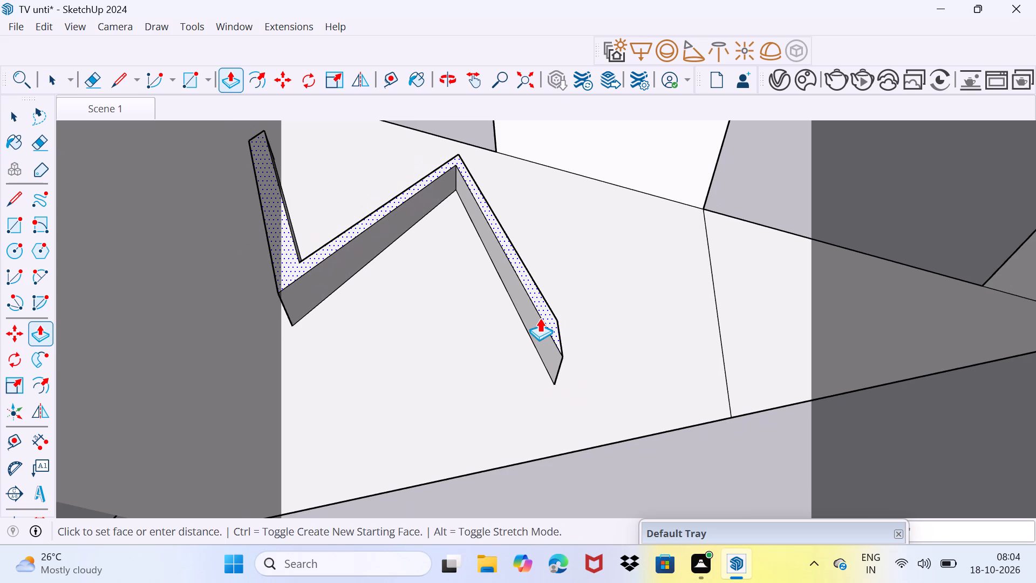
{"action": "middle_click_drag", "start_coordinate": [539, 320], "coordinate": [454, 372]}
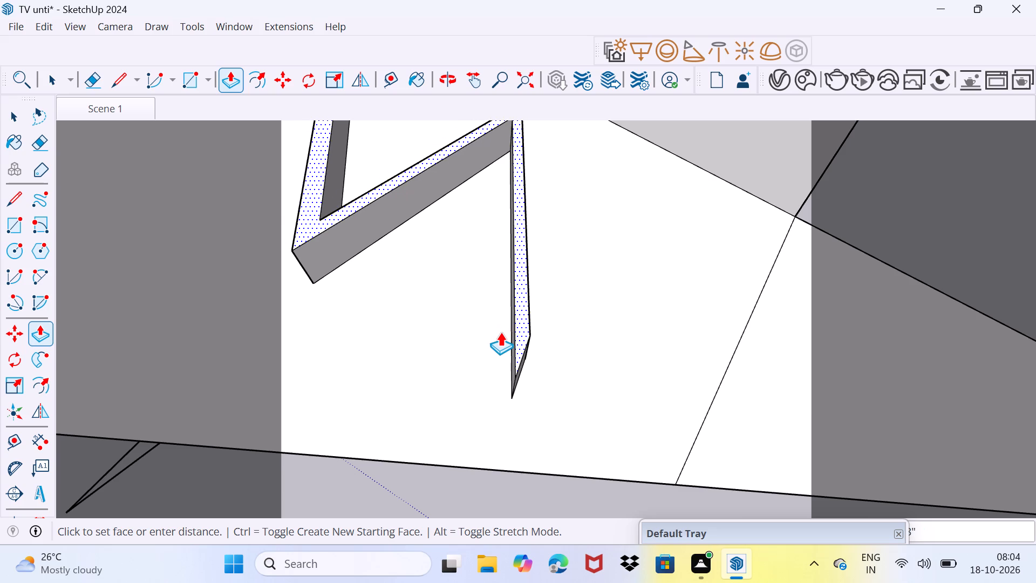
{"action": "left_click", "coordinate": [500, 335]}
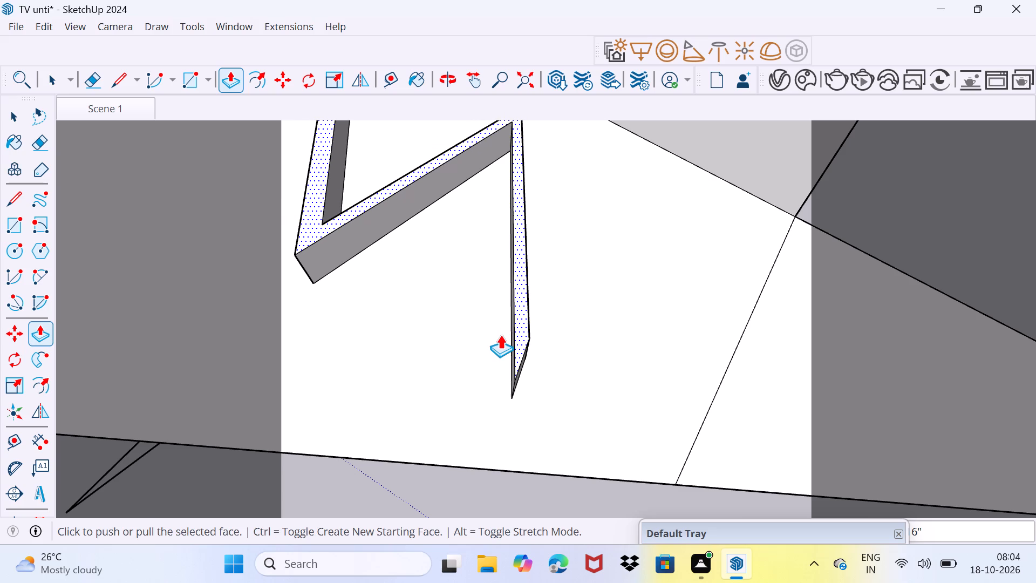
{"action": "key", "text": "space"}
{"action": "left_click_drag", "start_coordinate": [461, 354], "coordinate": [475, 307]}
Draw a line on the large face from the raised zigzag's end corner to its next outer bend, closing off one triangular notch.
{"action": "middle_click_drag", "start_coordinate": [766, 331], "coordinate": [402, 240]}
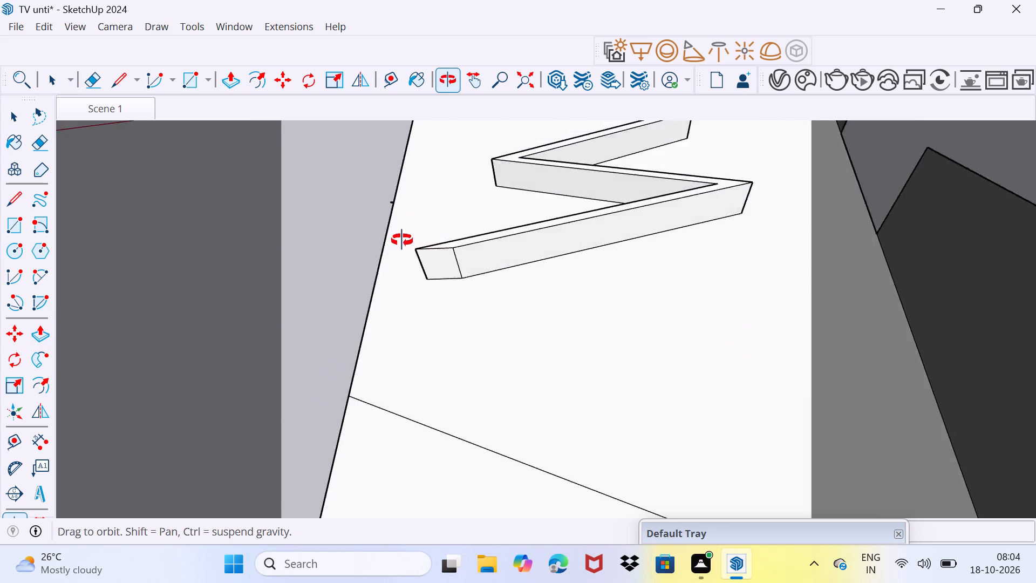
{"action": "middle_click_drag", "start_coordinate": [402, 240], "coordinate": [450, 259]}
{"action": "middle_click_drag", "start_coordinate": [422, 246], "coordinate": [440, 283]}
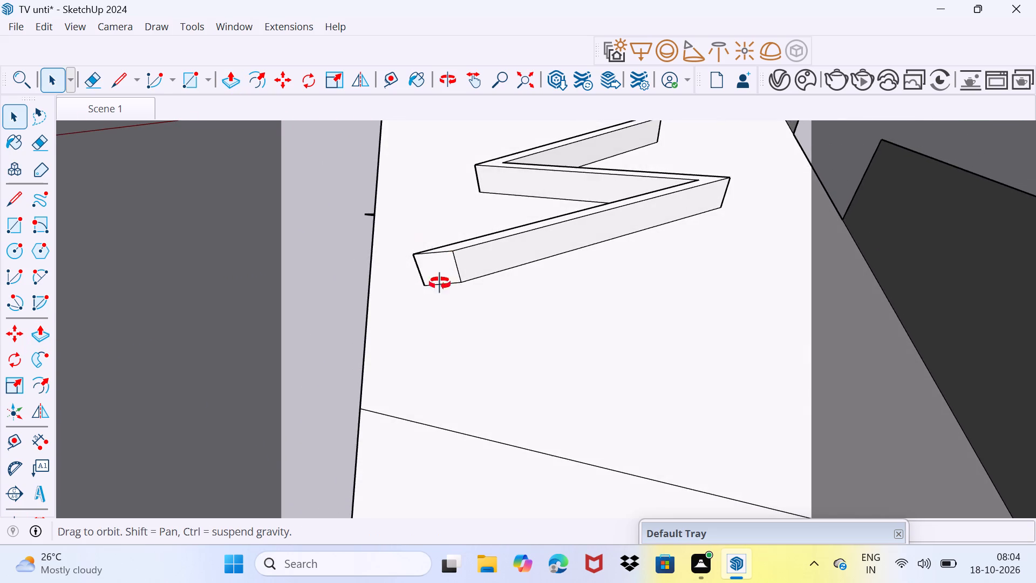
{"action": "middle_click_drag", "start_coordinate": [440, 283], "coordinate": [90, 216]}
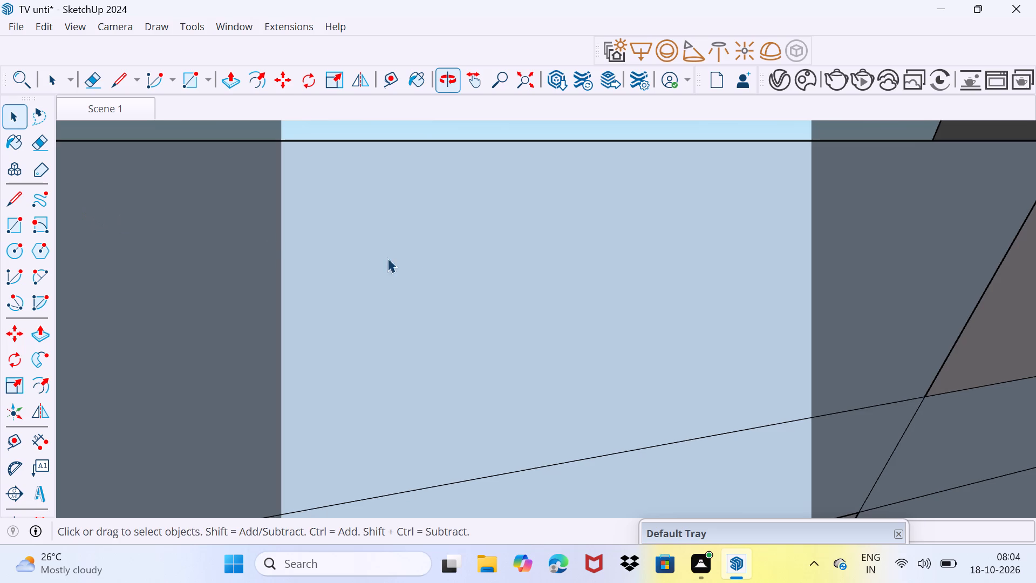
{"action": "scroll", "coordinate": [582, 216], "scroll_direction": "down", "scroll_amount": 1}
{"action": "middle_click_drag", "start_coordinate": [578, 232], "coordinate": [507, 376]}
{"action": "scroll", "coordinate": [512, 353], "scroll_direction": "down", "scroll_amount": 6}
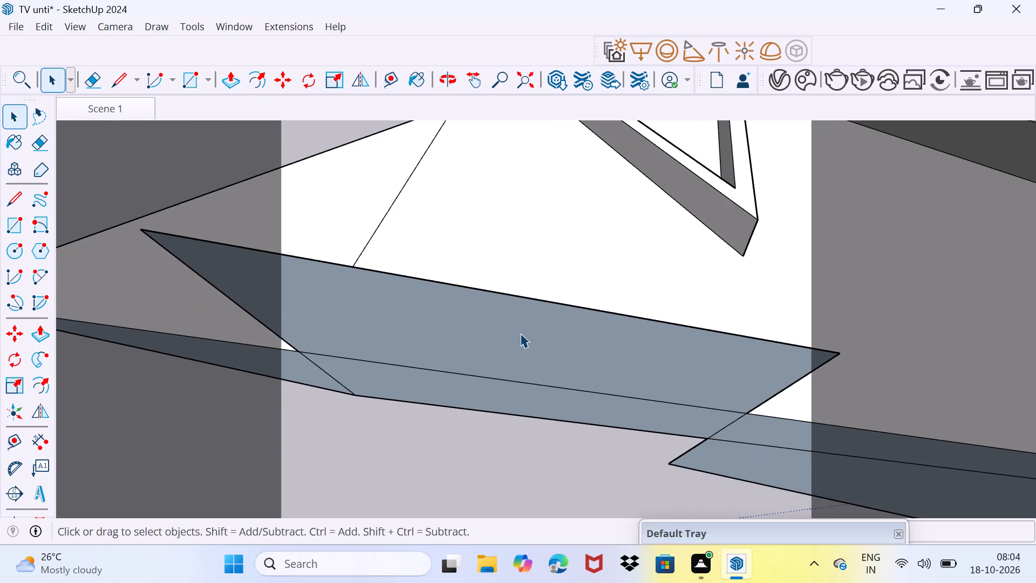
{"action": "scroll", "coordinate": [520, 333], "scroll_direction": "down", "scroll_amount": 3}
{"action": "middle_click_drag", "start_coordinate": [721, 280], "coordinate": [631, 288]}
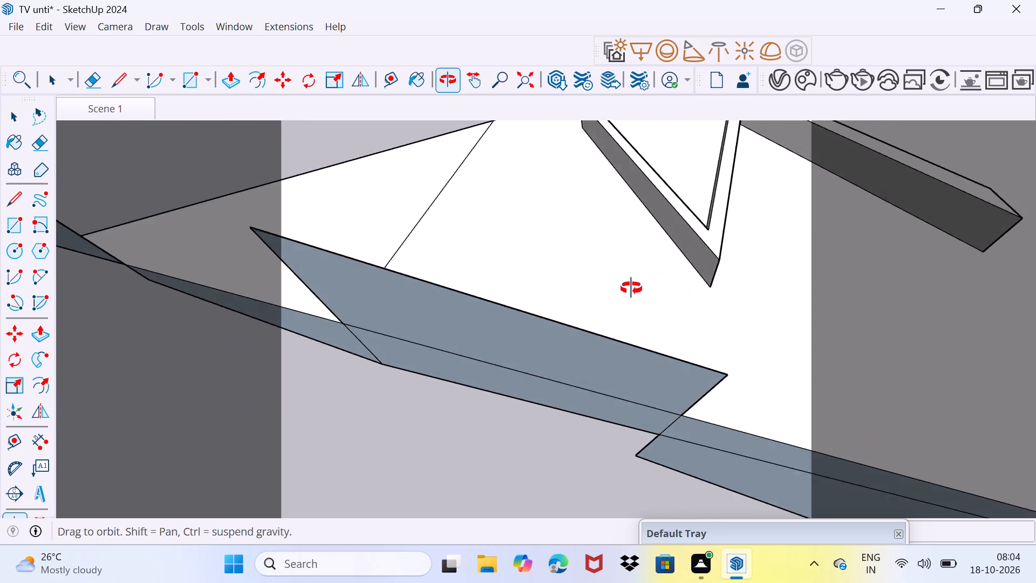
{"action": "middle_click_drag", "start_coordinate": [631, 288], "coordinate": [480, 287]}
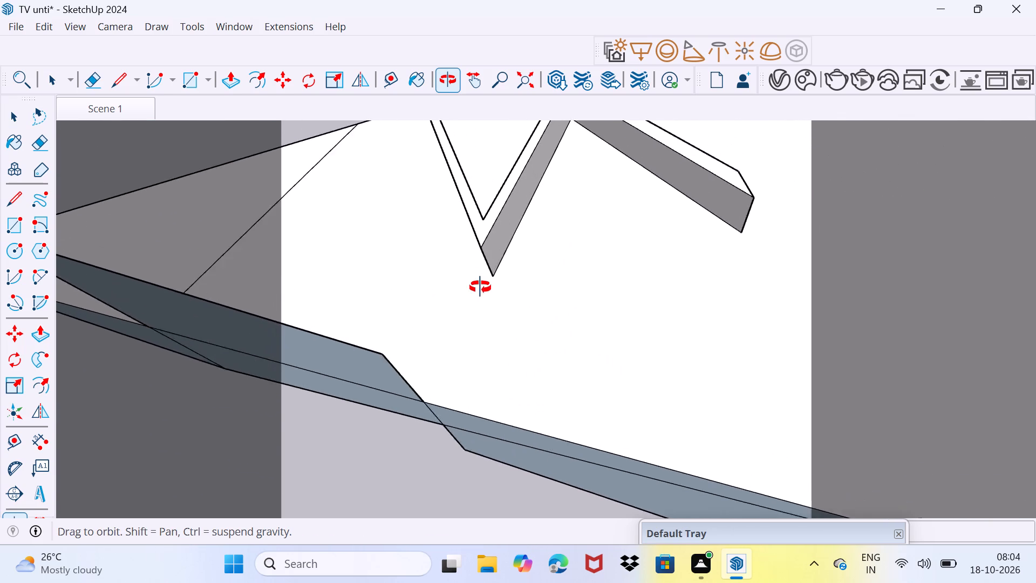
{"action": "middle_click_drag", "start_coordinate": [480, 287], "coordinate": [479, 315]}
{"action": "scroll", "coordinate": [479, 315], "scroll_direction": "down", "scroll_amount": 5}
{"action": "middle_click_drag", "start_coordinate": [480, 315], "coordinate": [690, 335]}
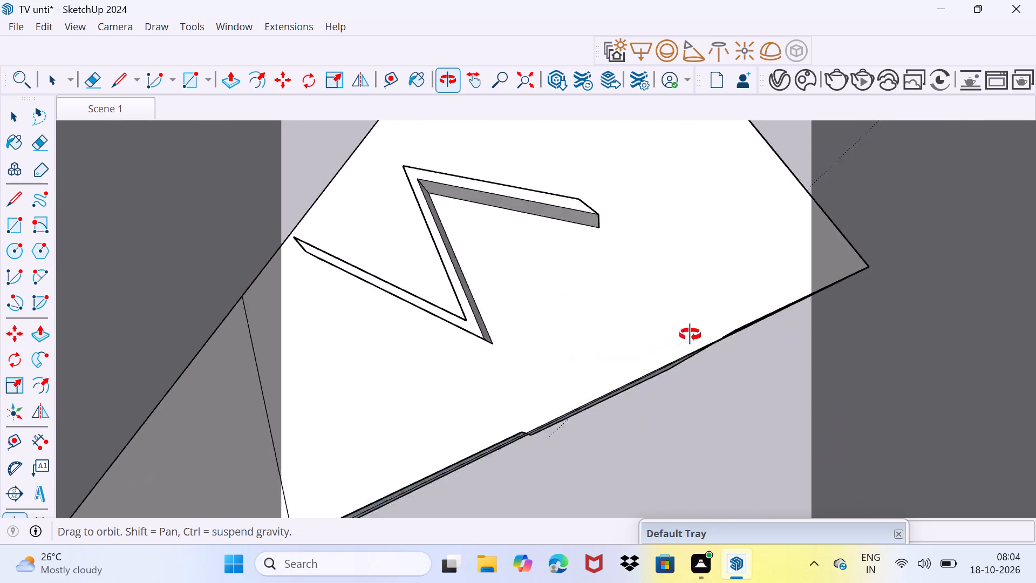
{"action": "middle_click_drag", "start_coordinate": [690, 335], "coordinate": [620, 267]}
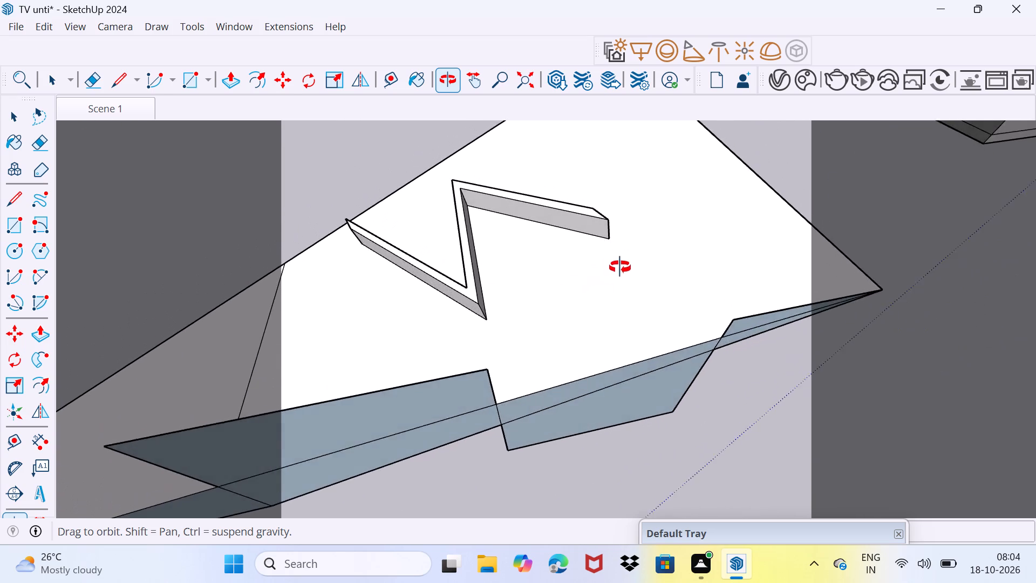
{"action": "middle_click_drag", "start_coordinate": [620, 267], "coordinate": [619, 296]}
{"action": "key", "text": "l"}
{"action": "scroll", "coordinate": [612, 261], "scroll_direction": "up", "scroll_amount": 3}
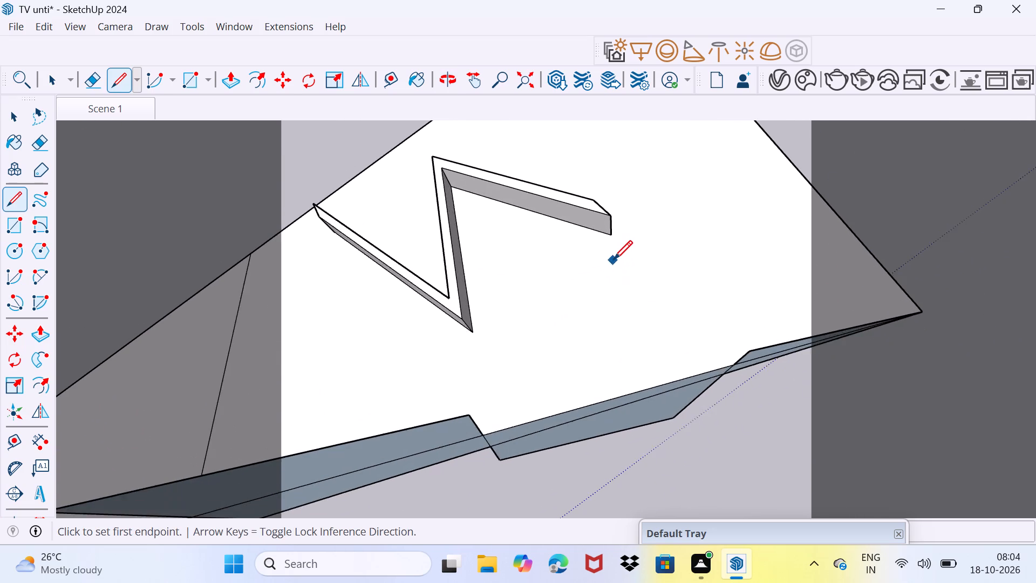
{"action": "left_click", "coordinate": [613, 232]}
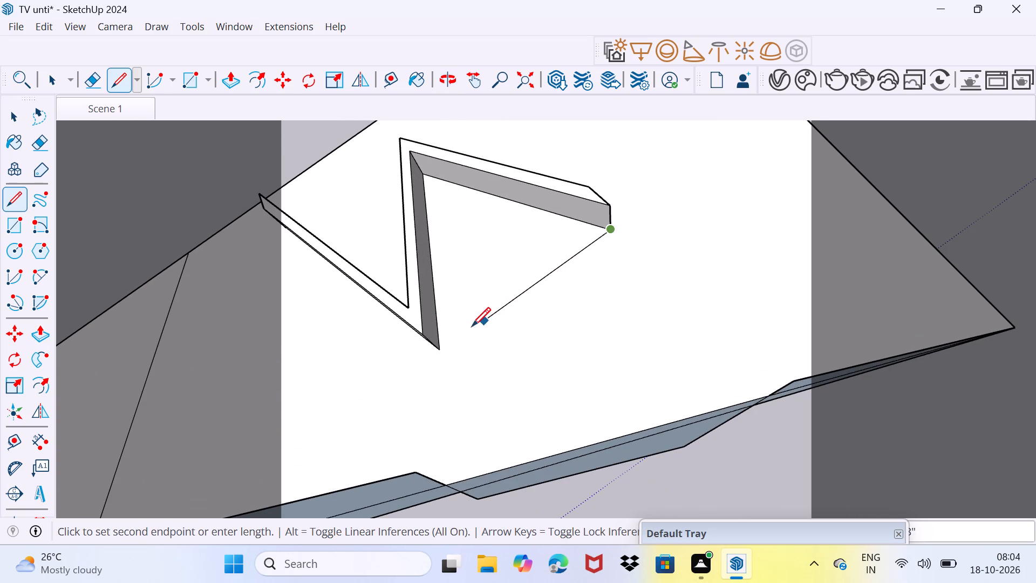
{"action": "left_click", "coordinate": [437, 351]}
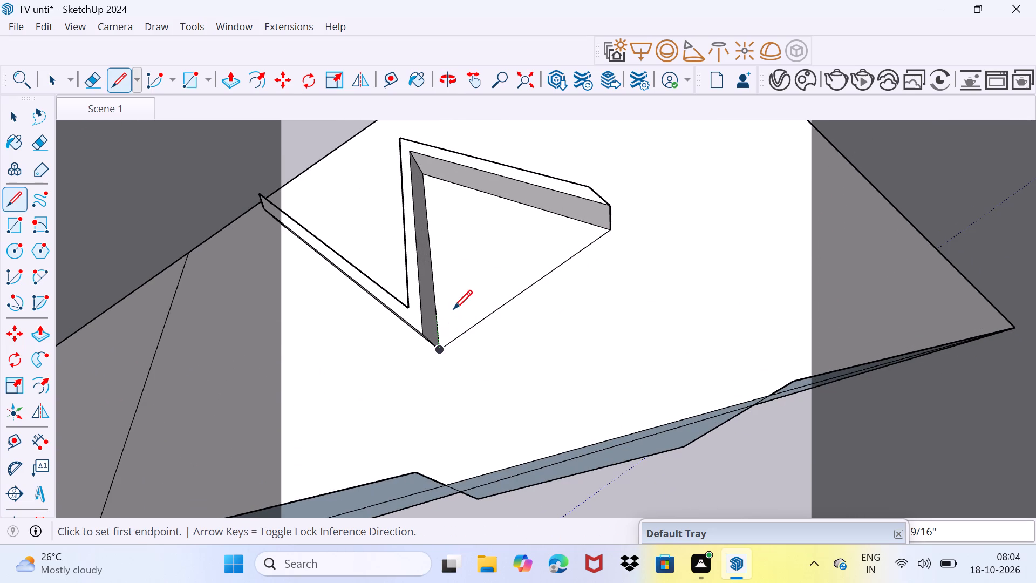
{"action": "type", "text": "v"}
{"action": "key", "text": "space"}
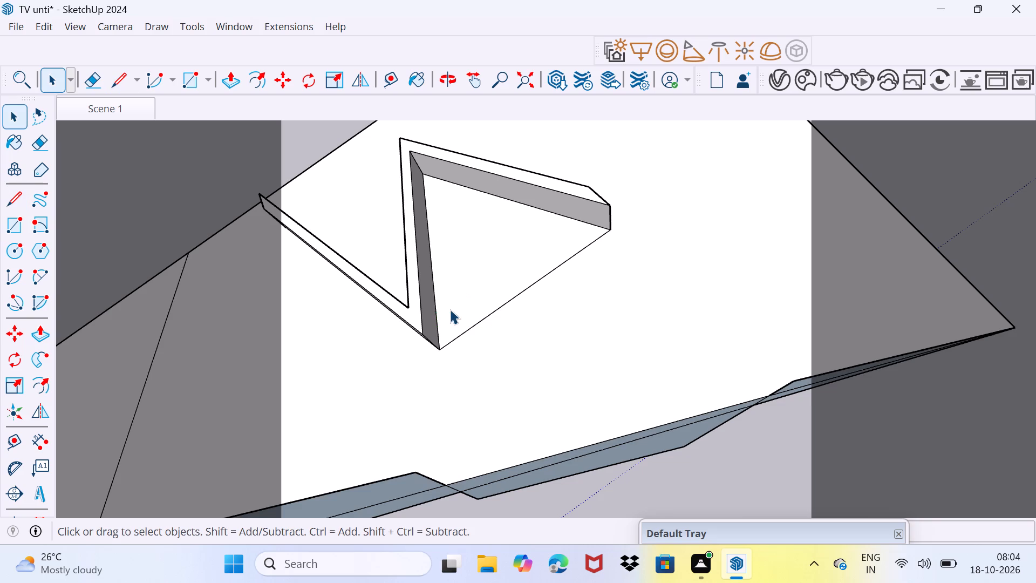
Draw a line from the raised zigzag's other outer bend to its opposite end corner, closing off the second triangular notch.
{"action": "middle_click_drag", "start_coordinate": [399, 356], "coordinate": [665, 378]}
{"action": "scroll", "coordinate": [665, 378], "scroll_direction": "down", "scroll_amount": 7}
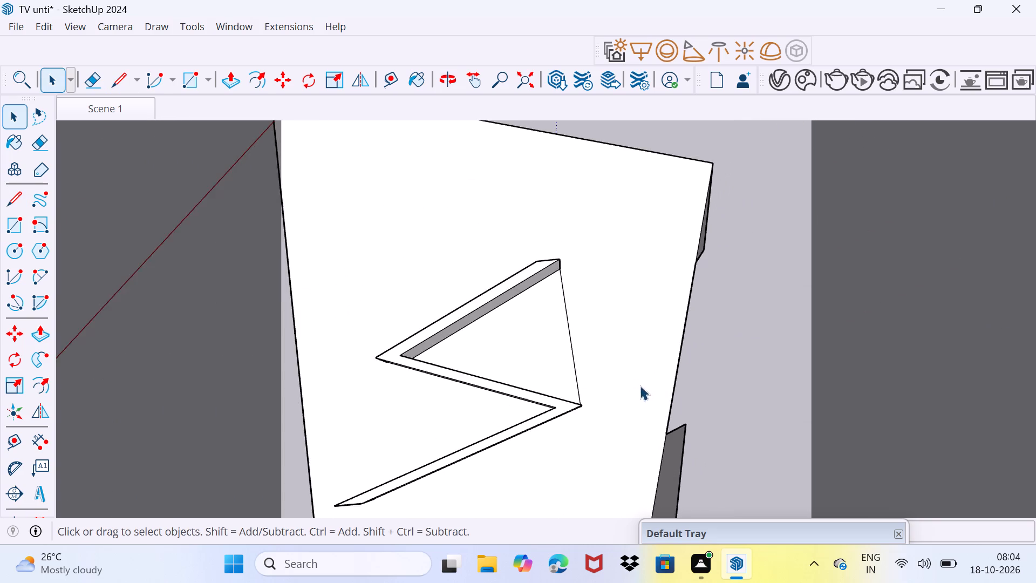
{"action": "scroll", "coordinate": [640, 385], "scroll_direction": "down", "scroll_amount": 1}
{"action": "middle_click_drag", "start_coordinate": [448, 456], "coordinate": [592, 357], "text": "shift"}
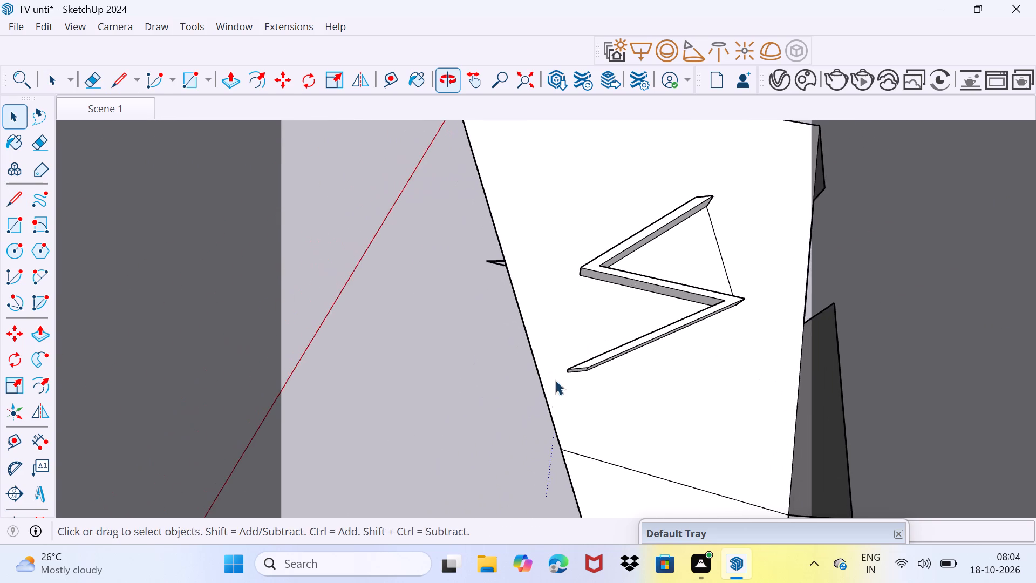
{"action": "middle_click_drag", "start_coordinate": [558, 400], "coordinate": [674, 358]}
{"action": "scroll", "coordinate": [588, 386], "scroll_direction": "up", "scroll_amount": 6}
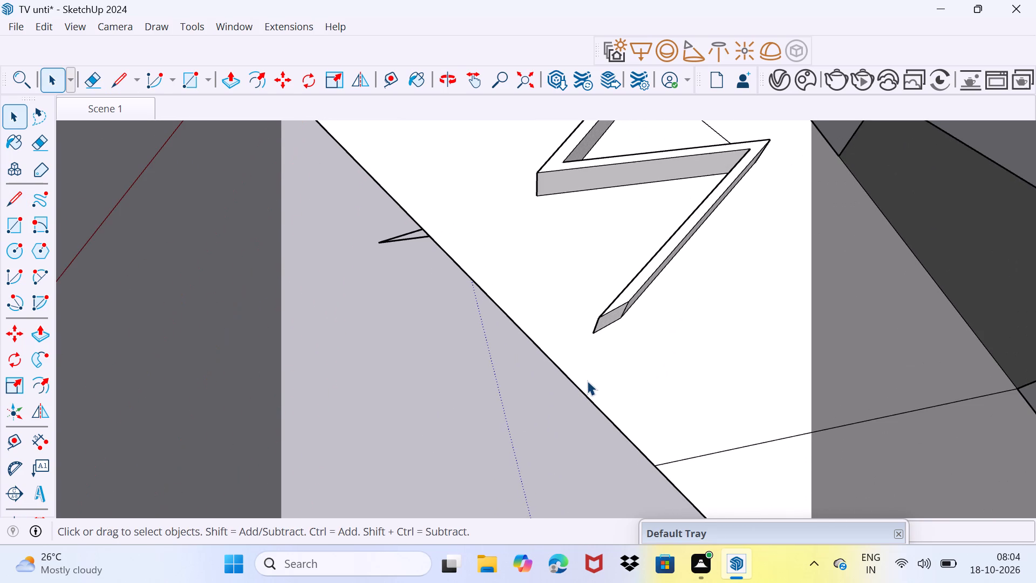
{"action": "key", "text": "l"}
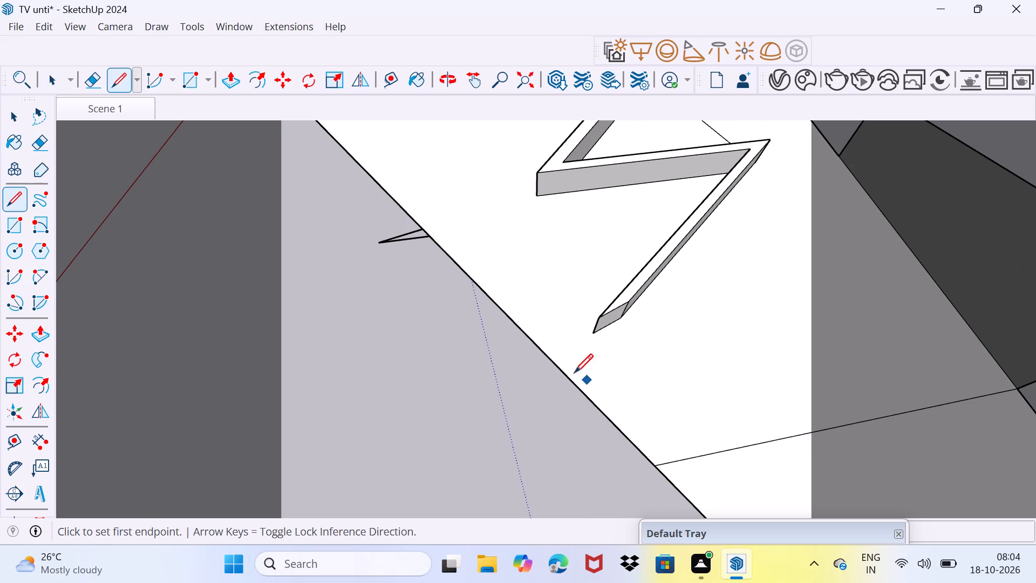
{"action": "left_click", "coordinate": [535, 193]}
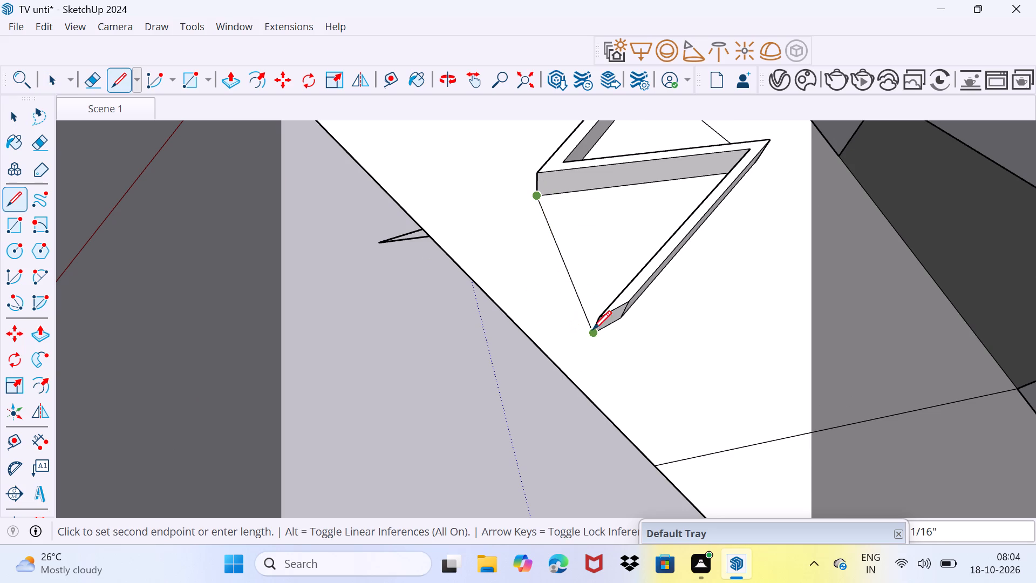
{"action": "left_click", "coordinate": [594, 331]}
{"action": "key", "text": "space"}
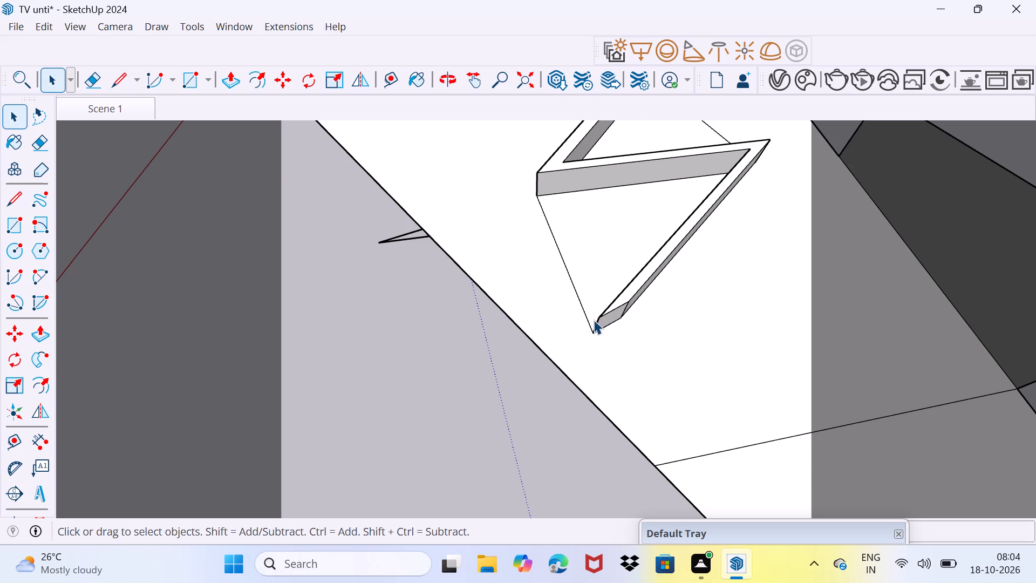
{"action": "key", "text": "space"}
{"action": "left_click_drag", "start_coordinate": [599, 283], "coordinate": [603, 273]}
Paint both triangular faces enclosed by the raised zigzag and its closing lines with Color C01.
{"action": "middle_click_drag", "start_coordinate": [610, 267], "coordinate": [460, 310]}
{"action": "scroll", "coordinate": [460, 310], "scroll_direction": "down", "scroll_amount": 6}
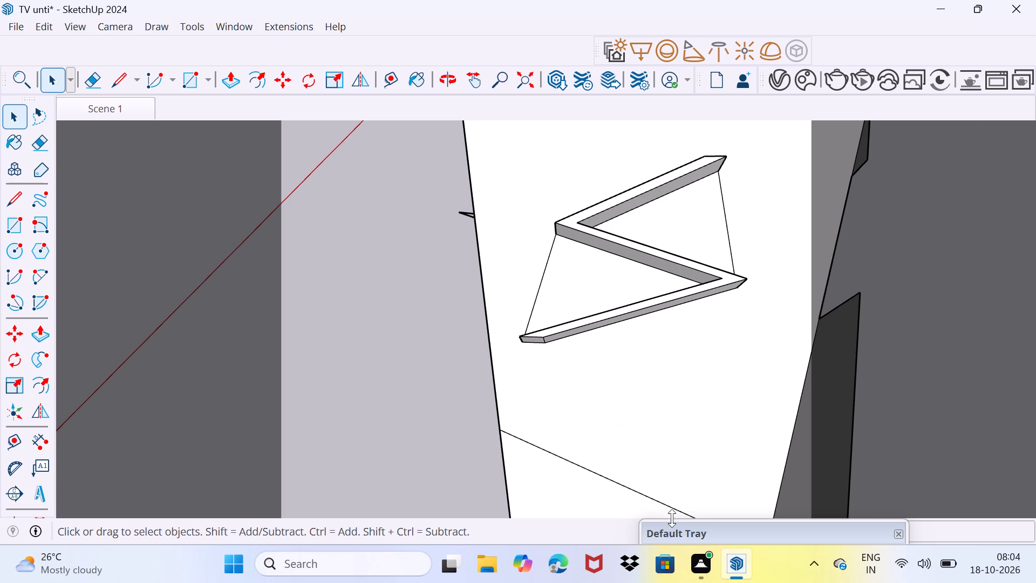
{"action": "left_click_drag", "start_coordinate": [678, 535], "coordinate": [814, 248]}
{"action": "scroll", "coordinate": [824, 368], "scroll_direction": "up", "scroll_amount": 3}
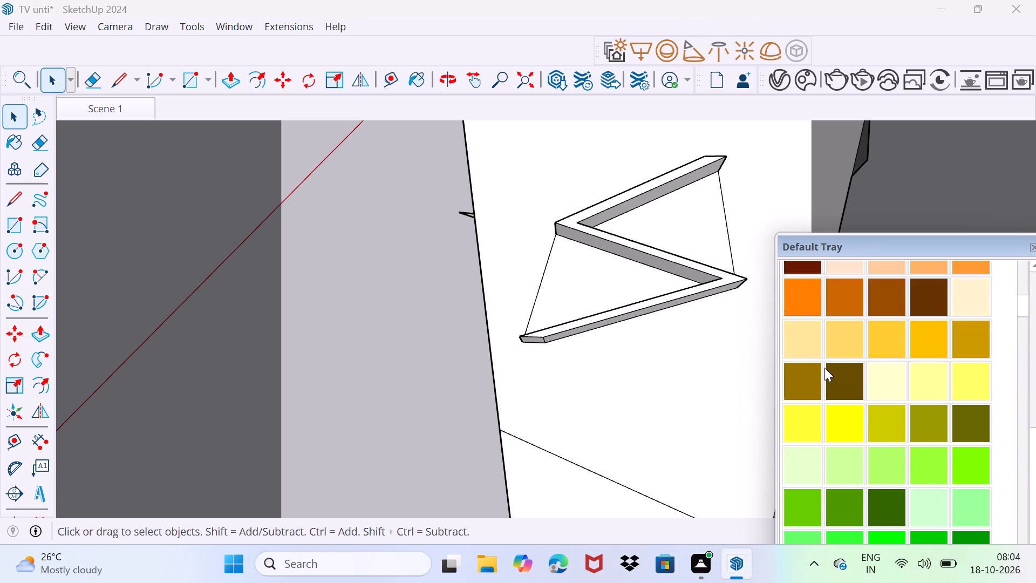
{"action": "scroll", "coordinate": [824, 368], "scroll_direction": "up", "scroll_amount": 1}
{"action": "left_click", "coordinate": [847, 296]}
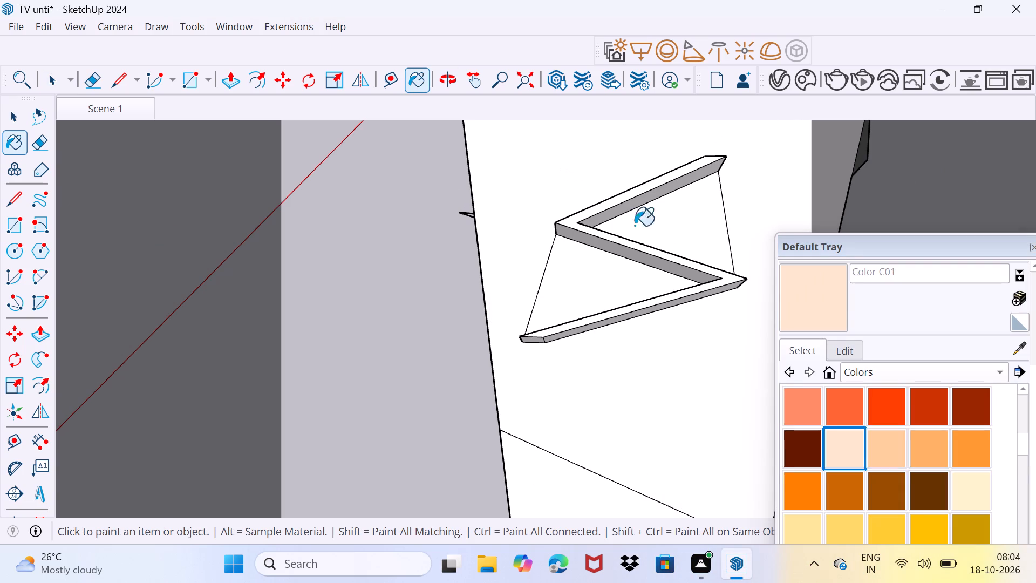
{"action": "left_click", "coordinate": [674, 237]}
{"action": "left_click", "coordinate": [606, 265]}
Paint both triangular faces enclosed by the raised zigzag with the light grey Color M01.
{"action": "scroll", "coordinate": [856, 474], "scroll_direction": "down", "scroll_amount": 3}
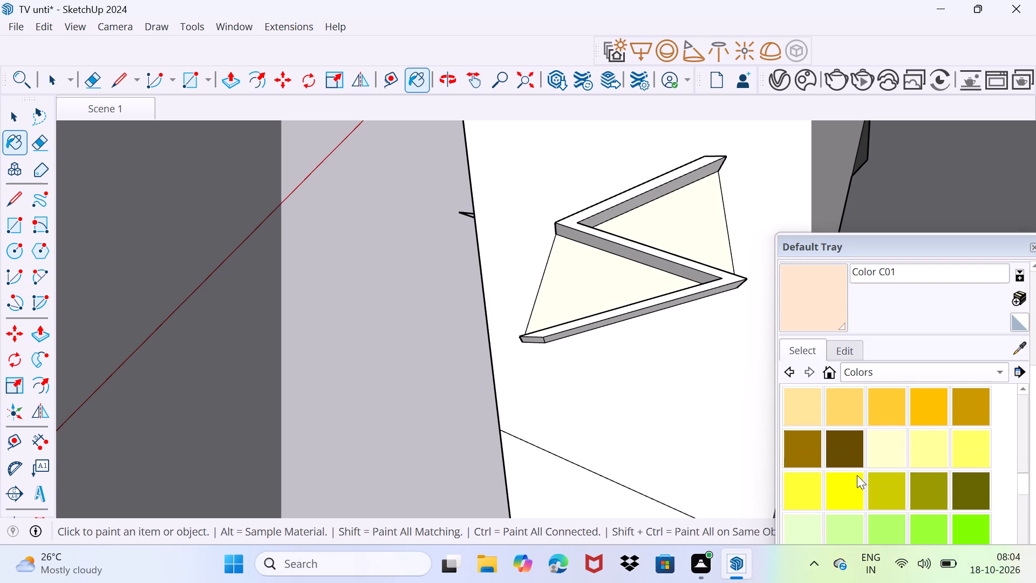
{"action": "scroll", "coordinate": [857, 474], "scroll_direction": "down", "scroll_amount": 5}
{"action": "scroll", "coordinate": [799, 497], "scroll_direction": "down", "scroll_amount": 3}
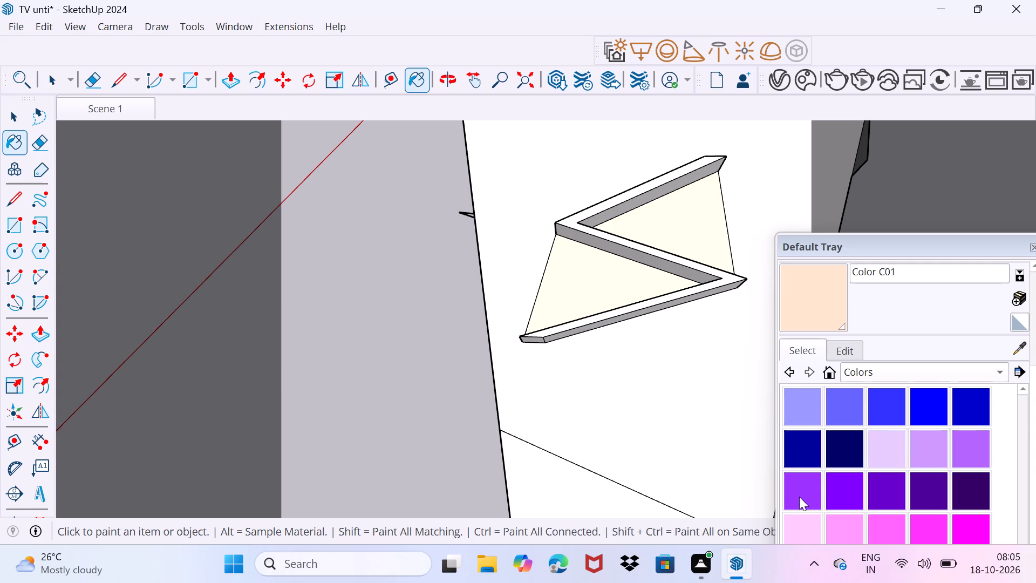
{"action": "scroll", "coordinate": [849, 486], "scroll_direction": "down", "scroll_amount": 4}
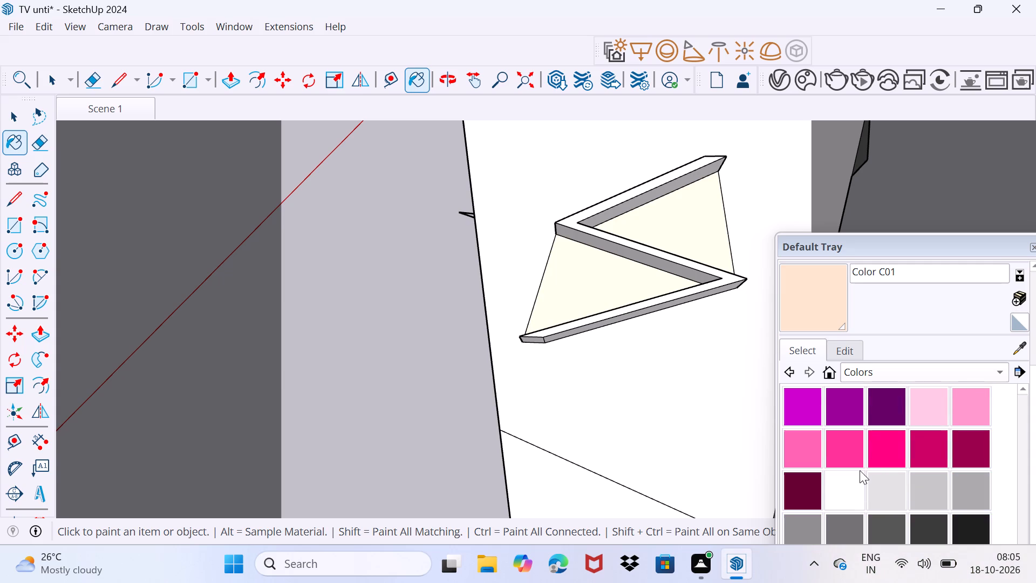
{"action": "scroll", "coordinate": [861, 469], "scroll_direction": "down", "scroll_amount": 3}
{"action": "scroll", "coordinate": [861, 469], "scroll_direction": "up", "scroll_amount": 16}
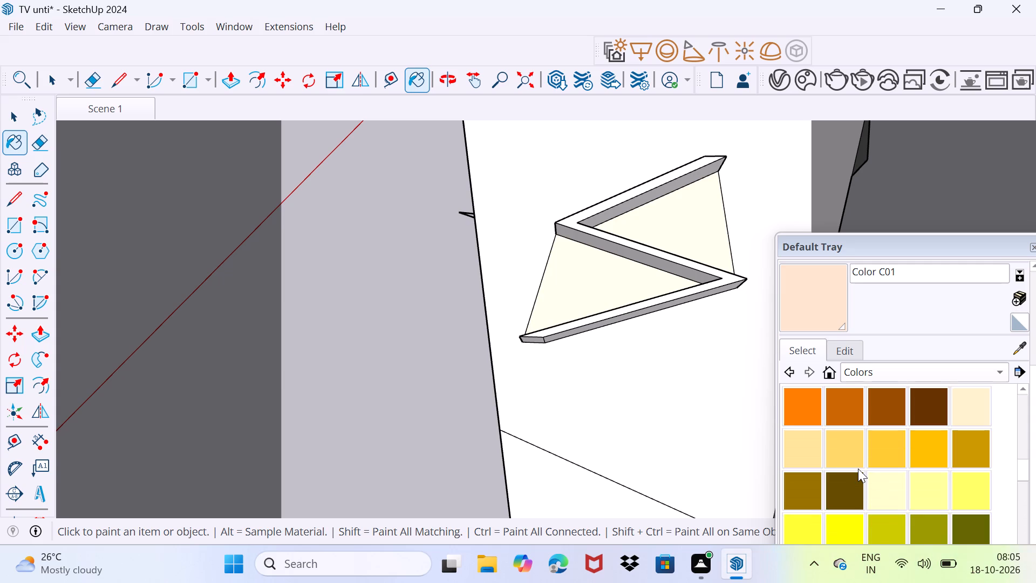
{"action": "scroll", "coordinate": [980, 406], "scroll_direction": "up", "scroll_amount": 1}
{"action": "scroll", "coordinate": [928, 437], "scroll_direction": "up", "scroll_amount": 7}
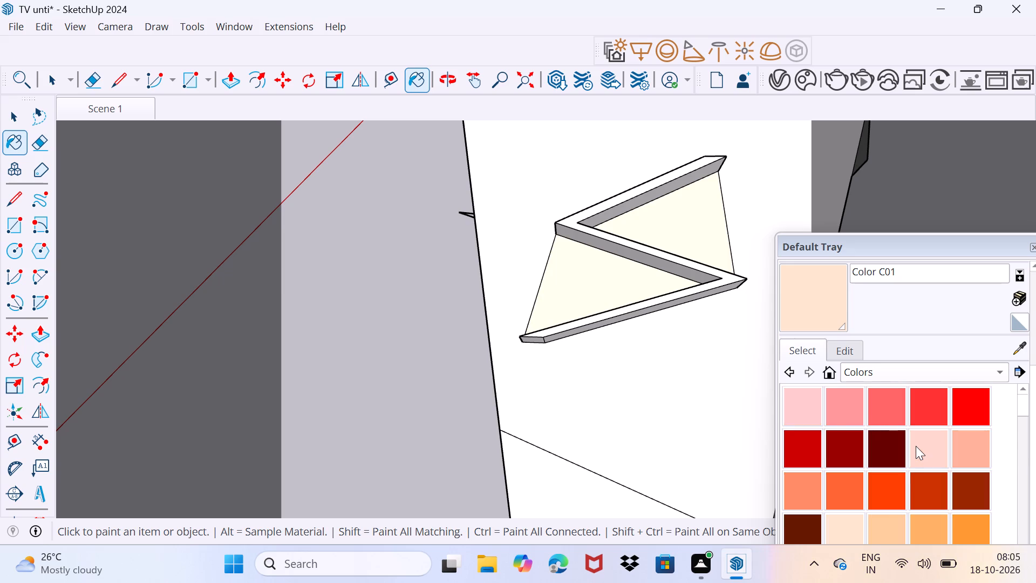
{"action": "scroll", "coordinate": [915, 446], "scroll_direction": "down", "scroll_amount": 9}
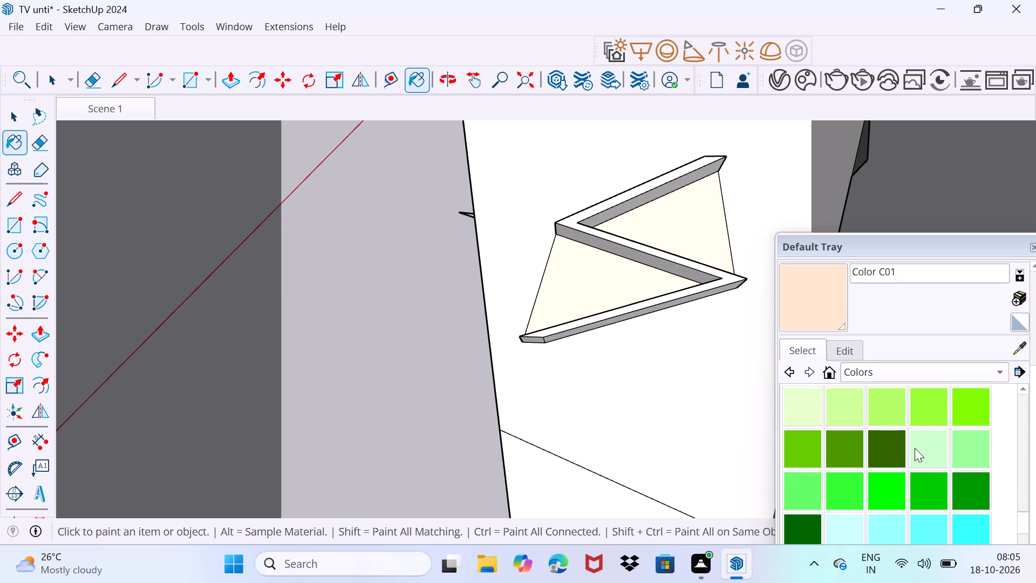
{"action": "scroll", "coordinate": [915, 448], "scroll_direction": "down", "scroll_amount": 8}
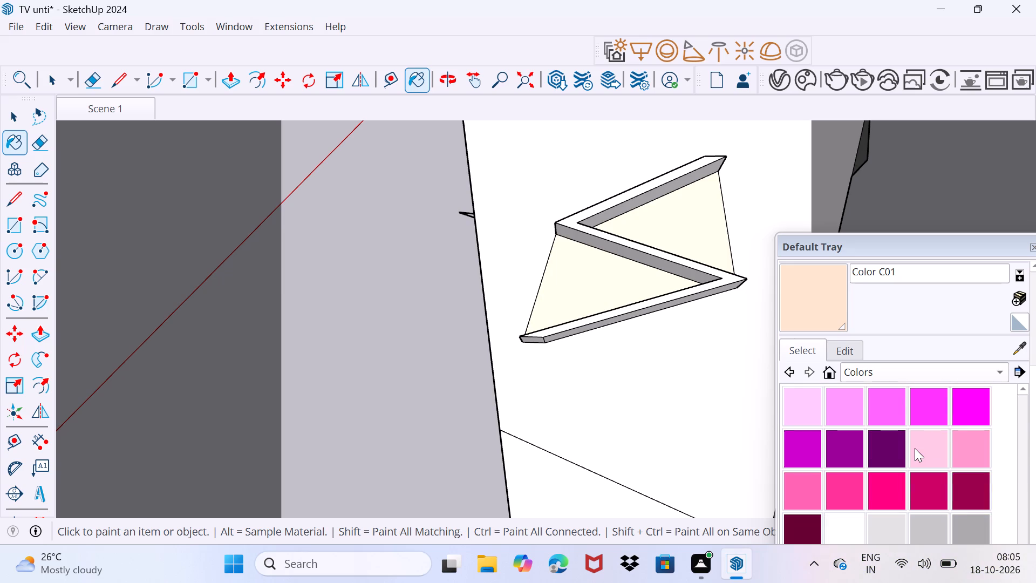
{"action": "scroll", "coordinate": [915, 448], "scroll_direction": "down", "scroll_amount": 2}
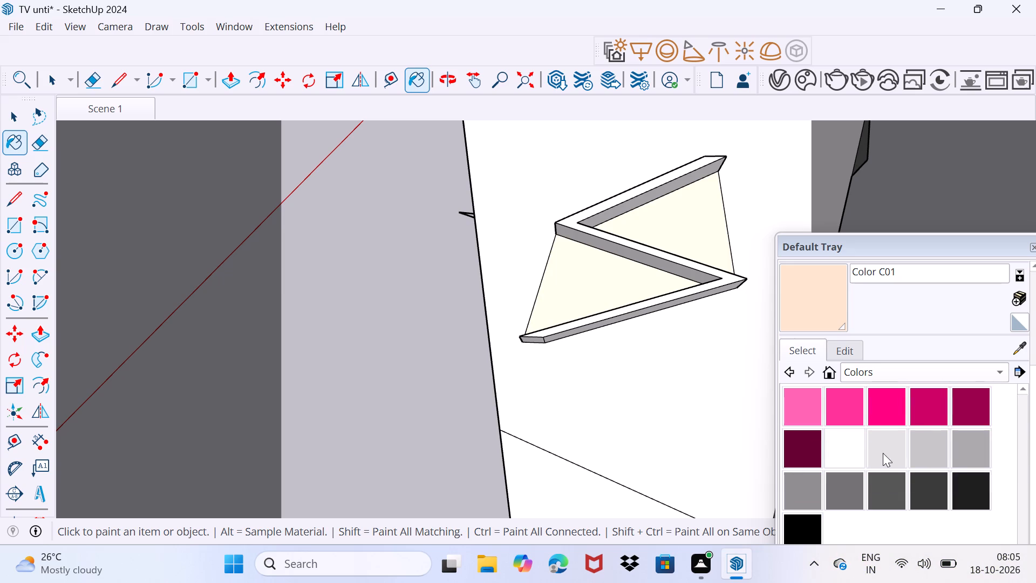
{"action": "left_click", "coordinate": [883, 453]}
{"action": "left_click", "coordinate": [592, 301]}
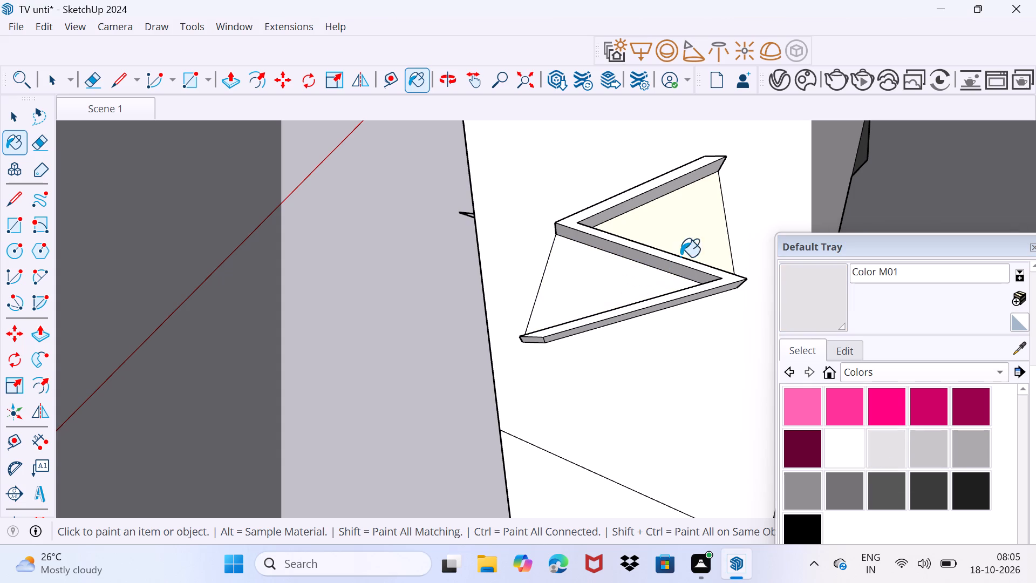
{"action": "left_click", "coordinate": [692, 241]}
Repaint both triangular faces enclosed by the raised zigzag with the dark grey Color M06.
{"action": "scroll", "coordinate": [862, 491], "scroll_direction": "up", "scroll_amount": 8}
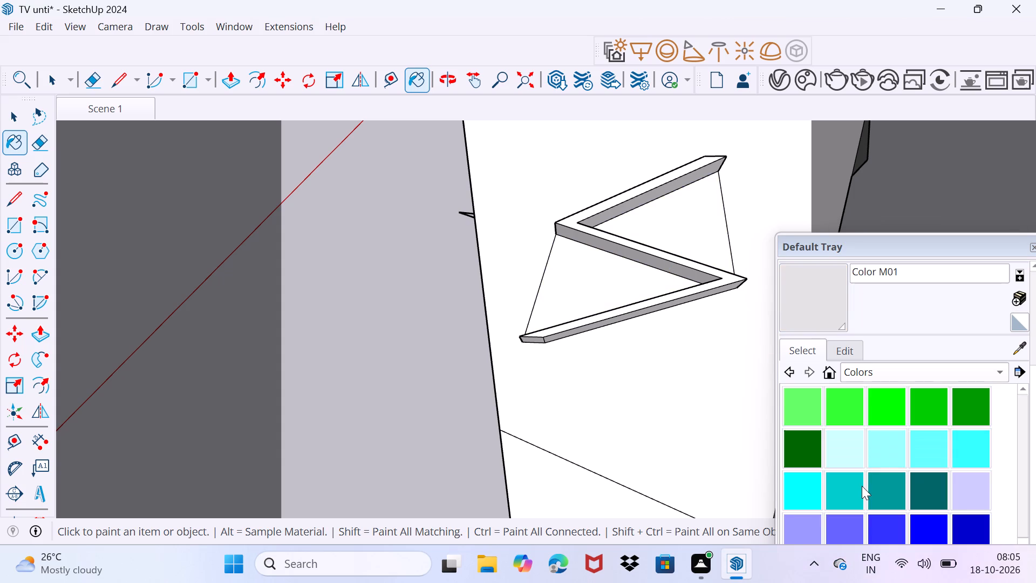
{"action": "scroll", "coordinate": [862, 486], "scroll_direction": "up", "scroll_amount": 15}
{"action": "scroll", "coordinate": [861, 486], "scroll_direction": "down", "scroll_amount": 2}
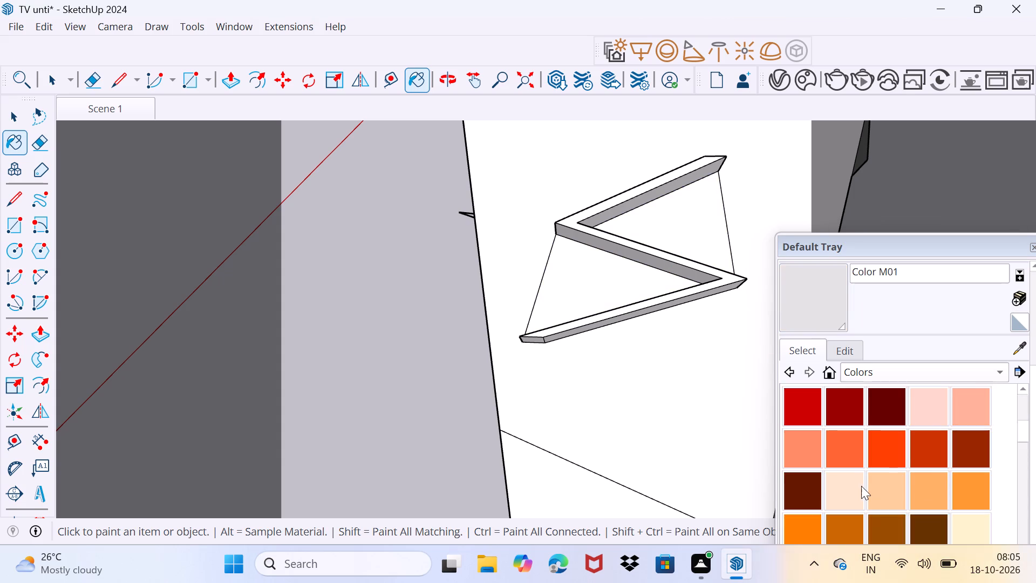
{"action": "scroll", "coordinate": [861, 486], "scroll_direction": "down", "scroll_amount": 6}
{"action": "scroll", "coordinate": [861, 486], "scroll_direction": "up", "scroll_amount": 9}
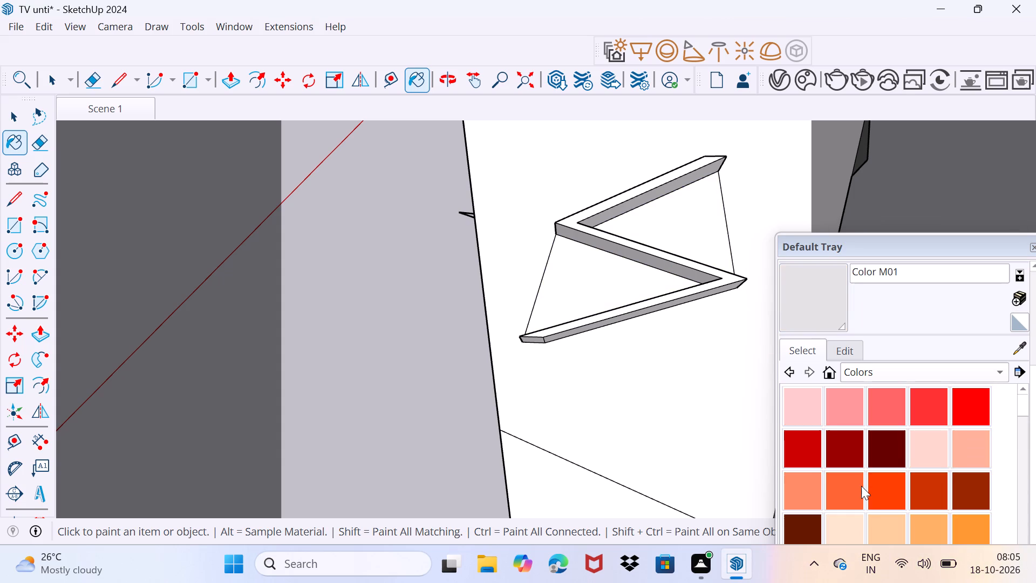
{"action": "scroll", "coordinate": [861, 486], "scroll_direction": "up", "scroll_amount": 5}
{"action": "scroll", "coordinate": [861, 486], "scroll_direction": "down", "scroll_amount": 11}
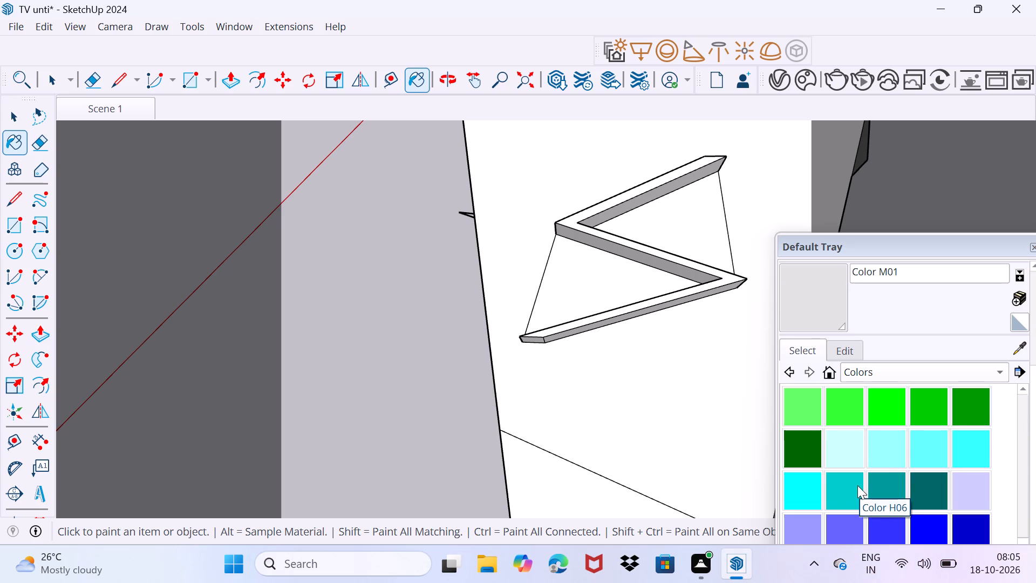
{"action": "scroll", "coordinate": [832, 452], "scroll_direction": "down", "scroll_amount": 6}
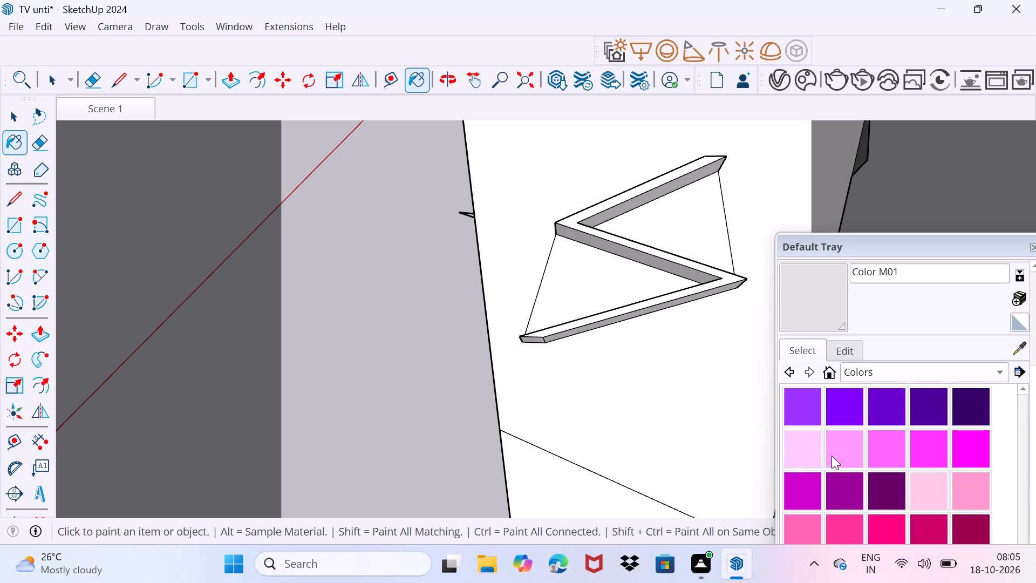
{"action": "scroll", "coordinate": [831, 456], "scroll_direction": "down", "scroll_amount": 4}
{"action": "scroll", "coordinate": [851, 427], "scroll_direction": "up", "scroll_amount": 3}
{"action": "scroll", "coordinate": [866, 470], "scroll_direction": "down", "scroll_amount": 1}
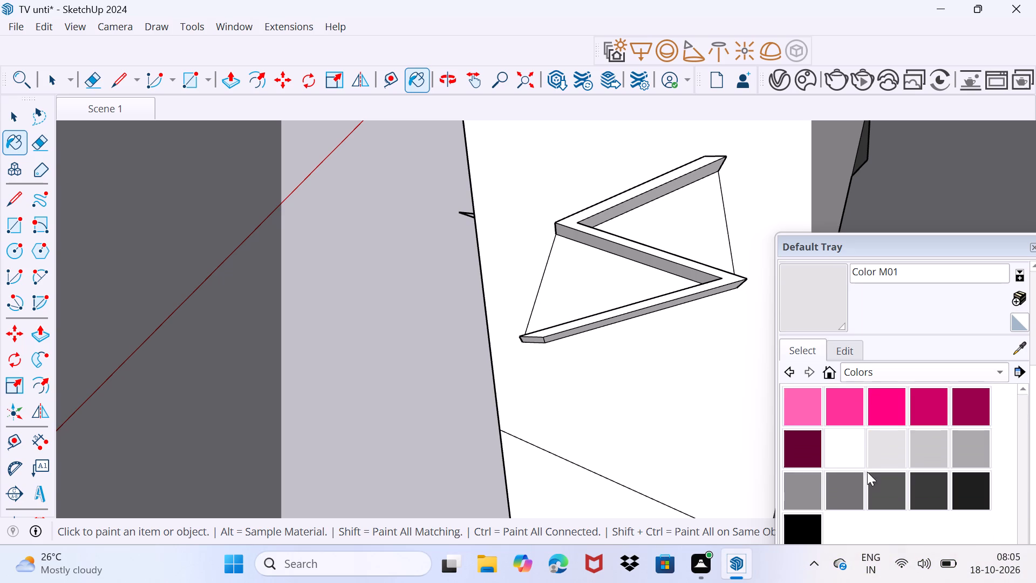
{"action": "left_click", "coordinate": [877, 492]}
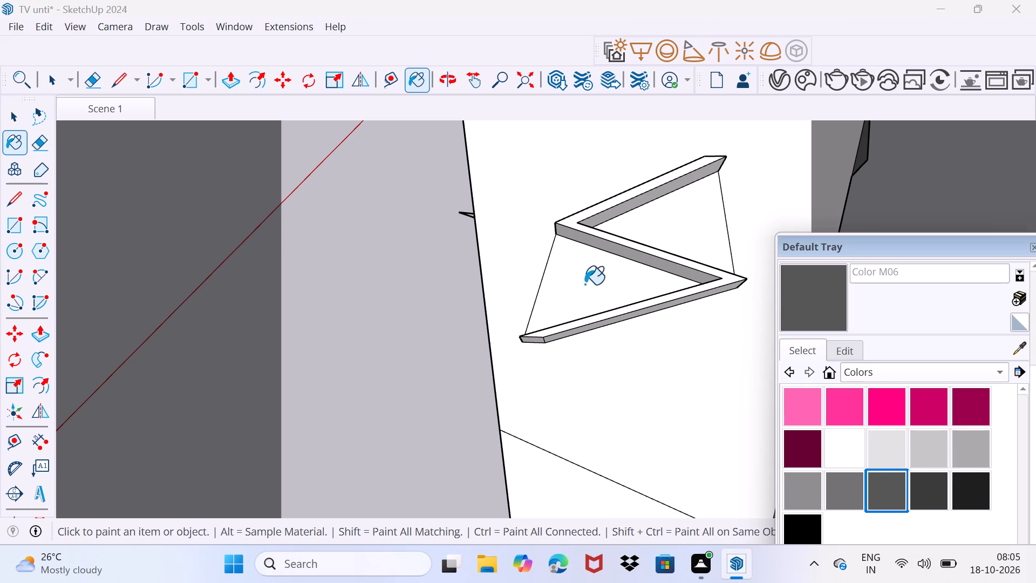
{"action": "left_click", "coordinate": [585, 284]}
{"action": "left_click", "coordinate": [694, 239]}
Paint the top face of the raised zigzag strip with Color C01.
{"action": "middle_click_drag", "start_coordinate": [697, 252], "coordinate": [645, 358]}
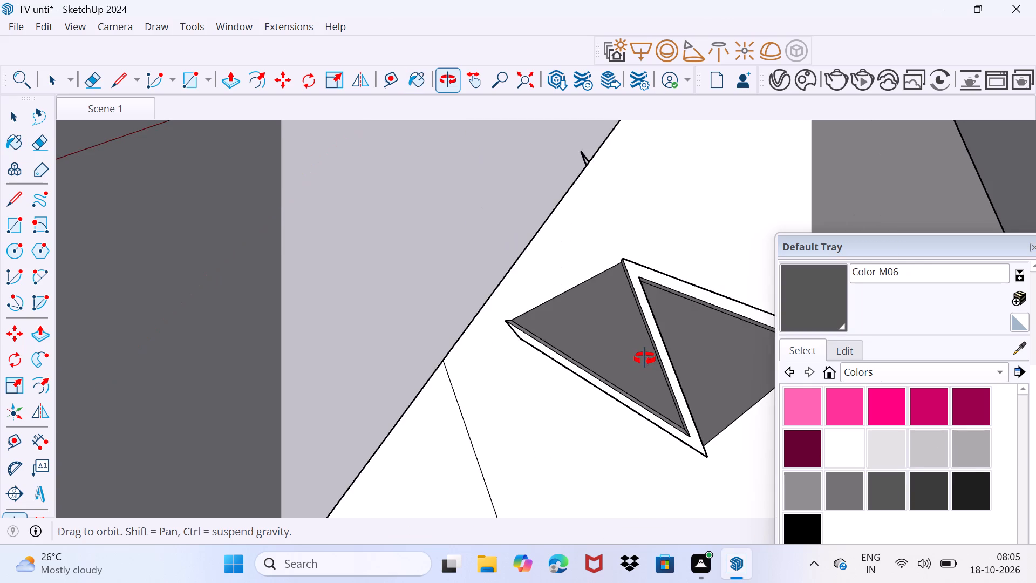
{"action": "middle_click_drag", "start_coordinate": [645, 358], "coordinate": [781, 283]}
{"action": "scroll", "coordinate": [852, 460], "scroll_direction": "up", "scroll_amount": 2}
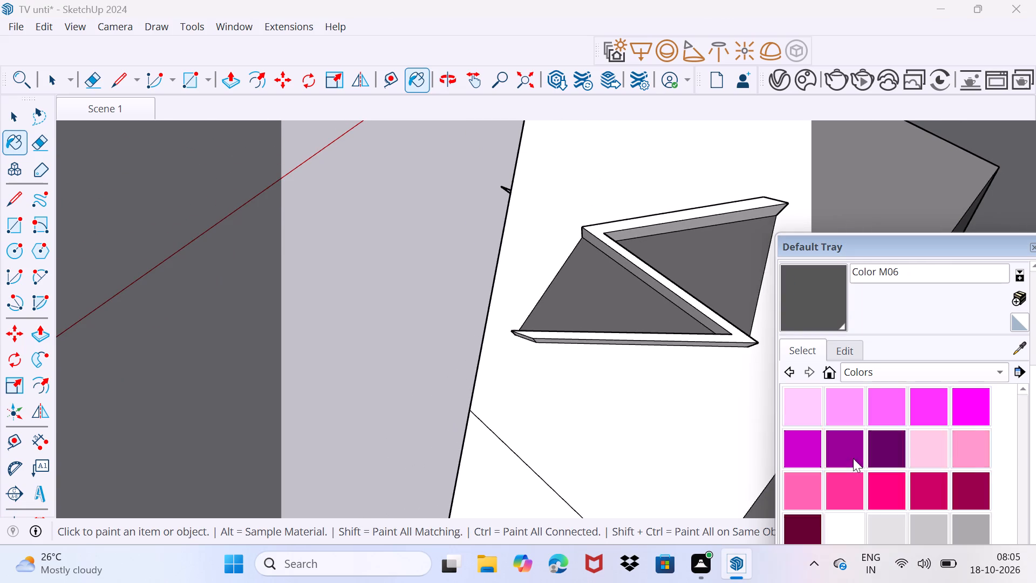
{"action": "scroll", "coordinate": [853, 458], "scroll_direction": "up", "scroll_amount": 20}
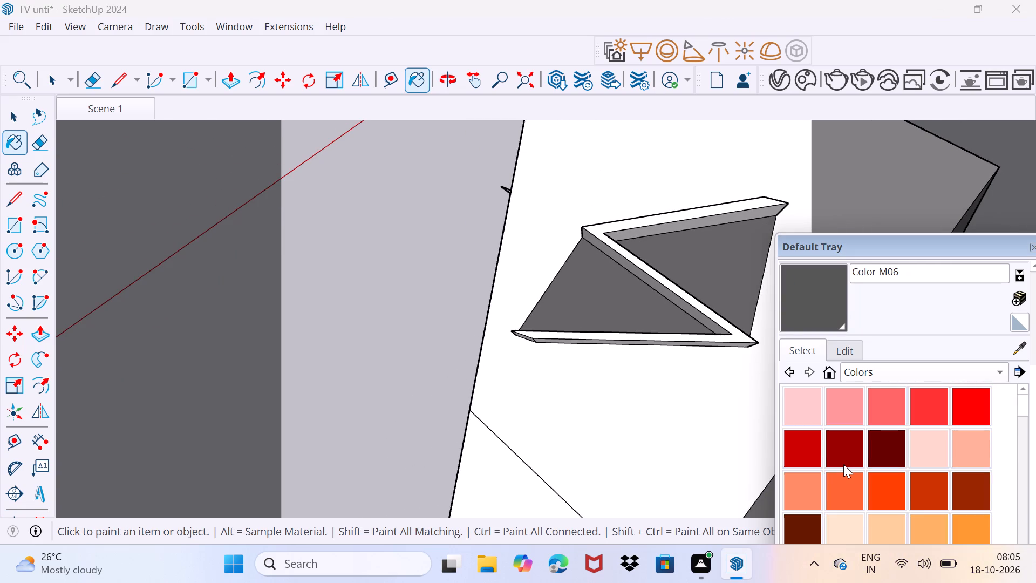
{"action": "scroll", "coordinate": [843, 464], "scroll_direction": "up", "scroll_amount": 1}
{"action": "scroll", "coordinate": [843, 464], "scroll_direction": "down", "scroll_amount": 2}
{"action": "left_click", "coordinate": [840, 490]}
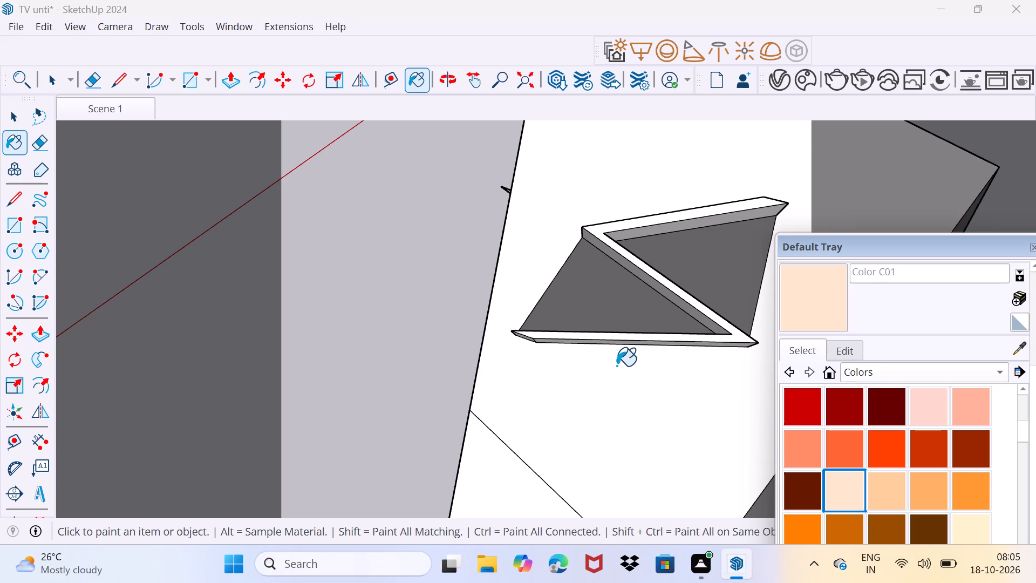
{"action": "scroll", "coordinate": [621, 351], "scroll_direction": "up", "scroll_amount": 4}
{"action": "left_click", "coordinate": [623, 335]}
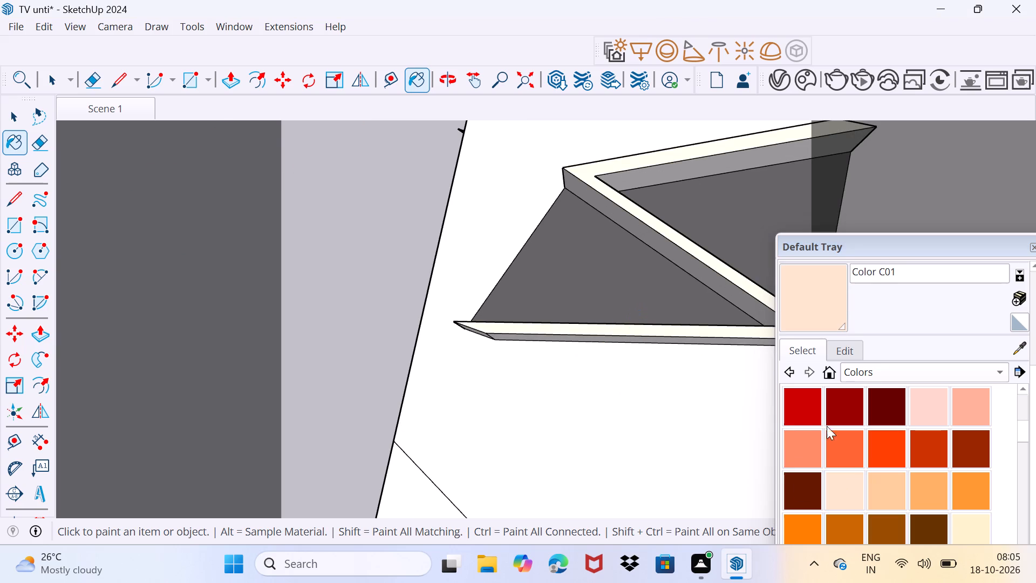
Repaint the top face of the raised zigzag strip with the yellow Color D03.
{"action": "scroll", "coordinate": [880, 503], "scroll_direction": "down", "scroll_amount": 2}
{"action": "left_click", "coordinate": [846, 491]}
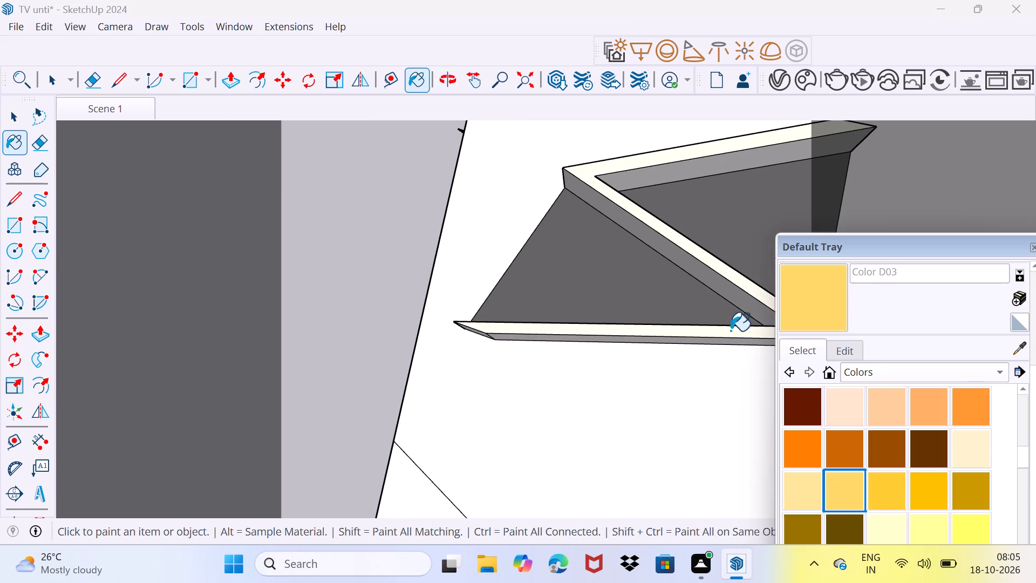
{"action": "left_click", "coordinate": [700, 334]}
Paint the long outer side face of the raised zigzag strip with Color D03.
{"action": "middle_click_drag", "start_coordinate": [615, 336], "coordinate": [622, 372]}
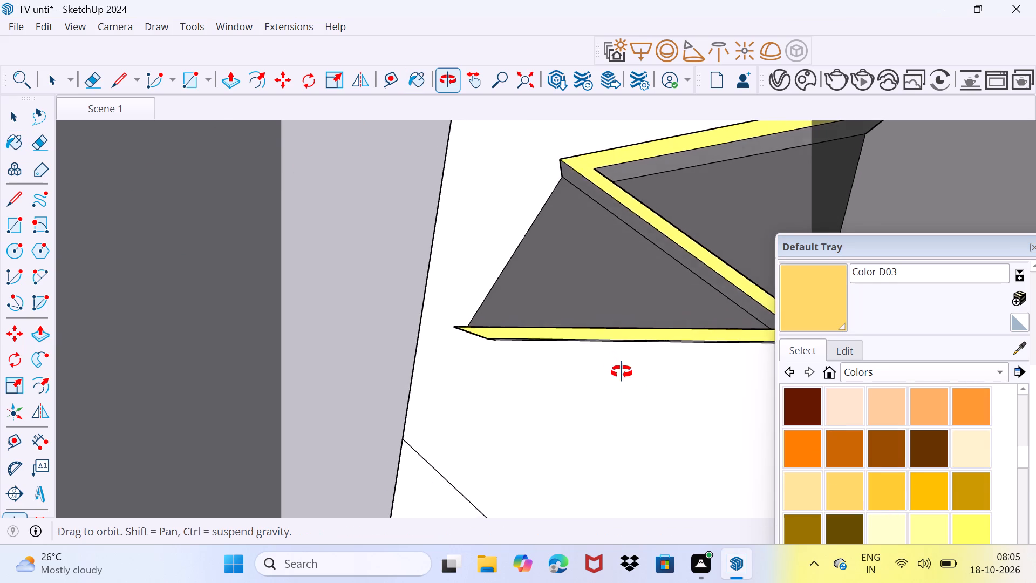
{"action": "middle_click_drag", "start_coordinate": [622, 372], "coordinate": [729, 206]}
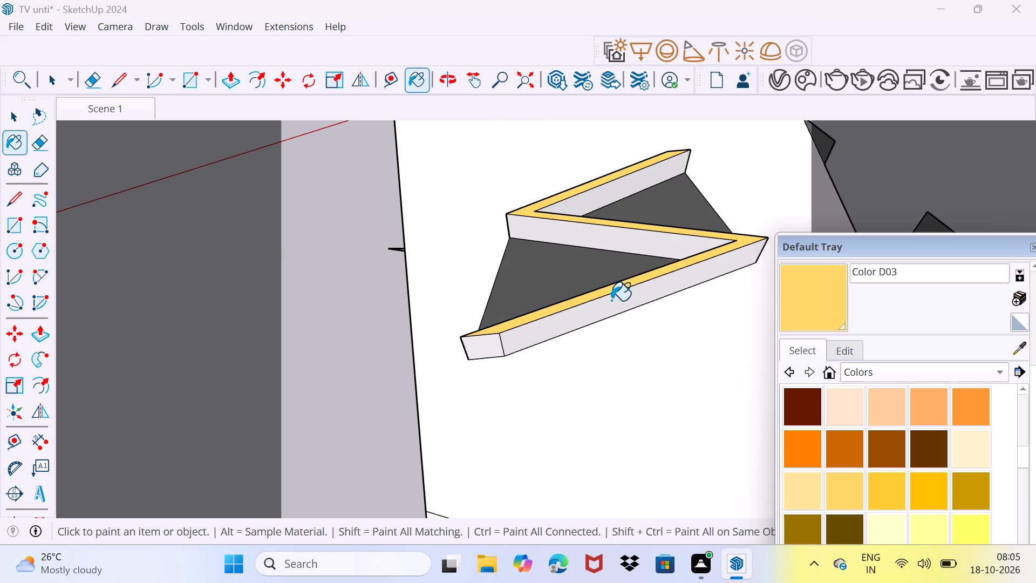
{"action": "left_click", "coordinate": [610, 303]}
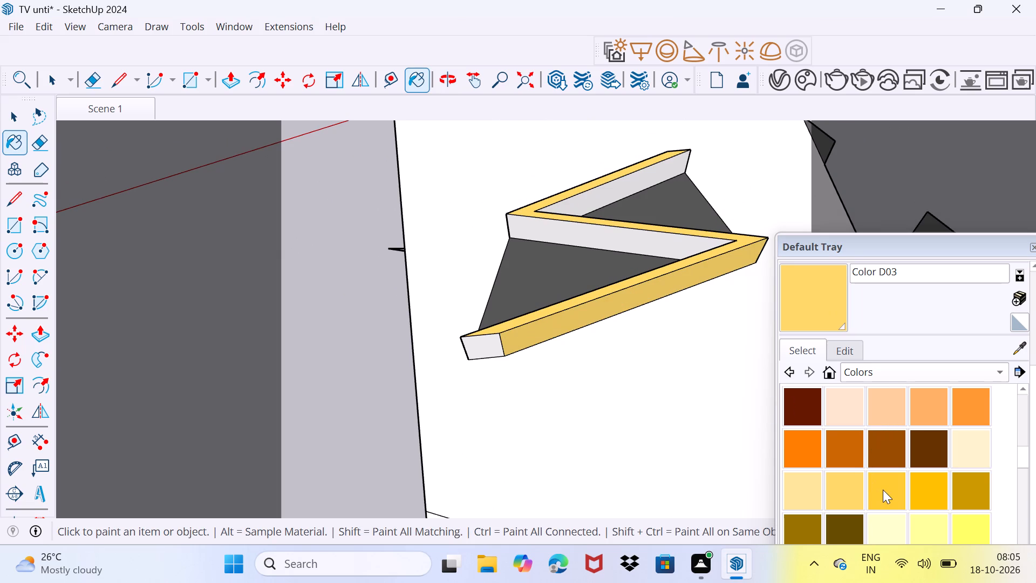
Paint the raised zigzag's long outer side face and its adjoining end face with the paler Color D02.
{"action": "left_click", "coordinate": [793, 496]}
{"action": "left_click", "coordinate": [625, 300]}
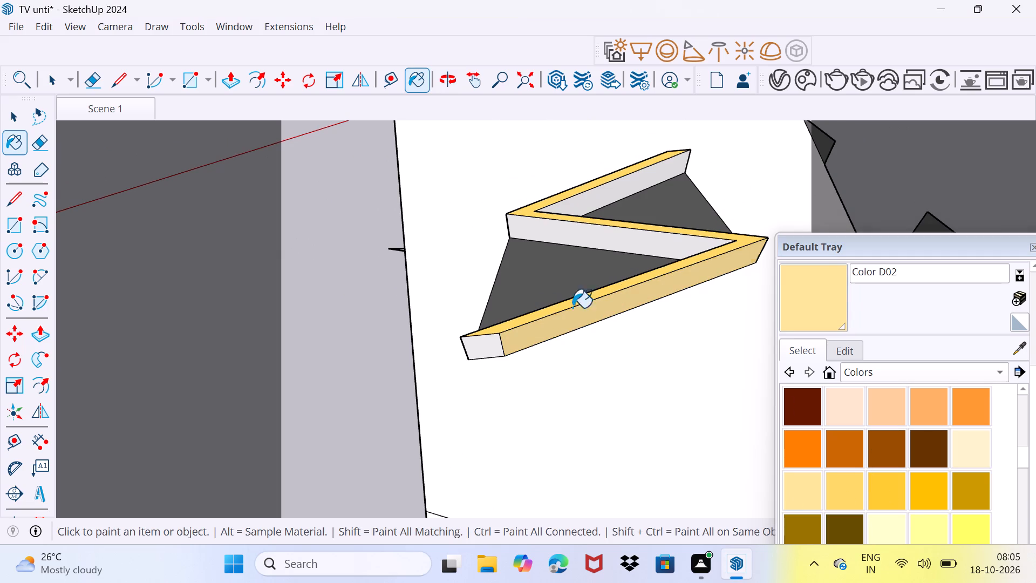
{"action": "left_click", "coordinate": [474, 352]}
Paint the remaining side and end faces around the raised zigzag strip with Color D02.
{"action": "middle_click_drag", "start_coordinate": [692, 297], "coordinate": [665, 302]}
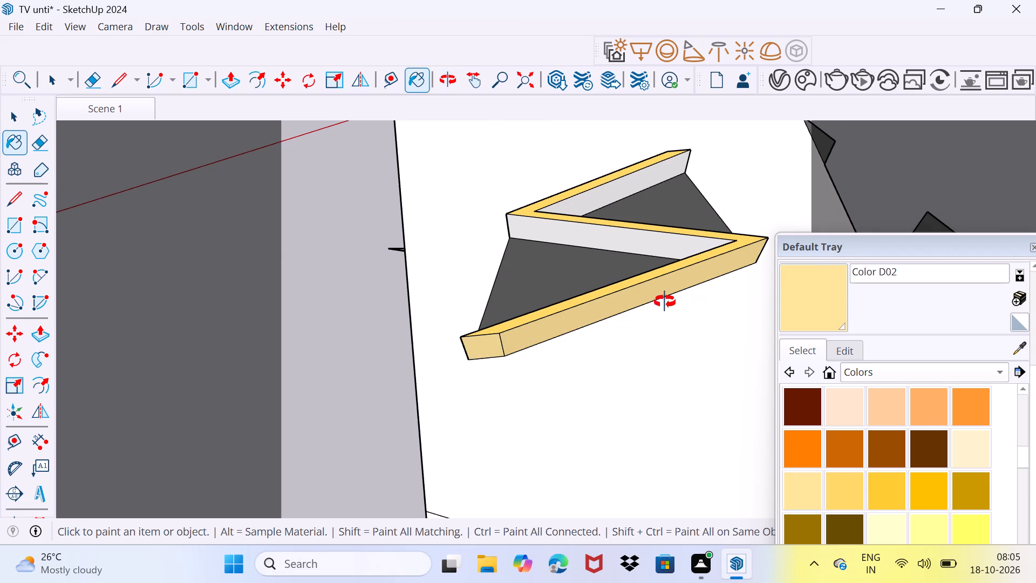
{"action": "middle_click_drag", "start_coordinate": [665, 302], "coordinate": [130, 242]}
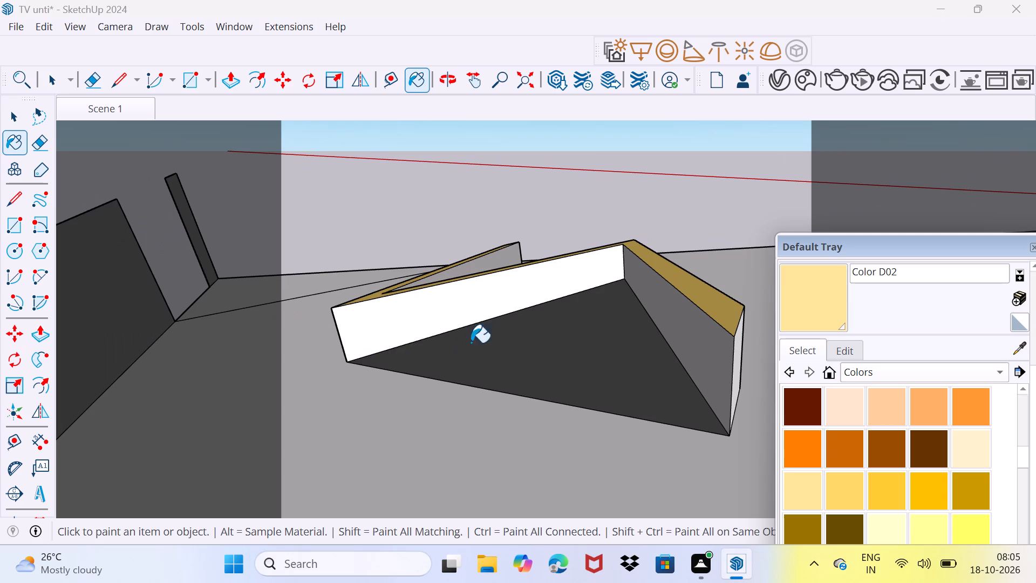
{"action": "left_click", "coordinate": [472, 294]}
{"action": "left_click", "coordinate": [686, 337]}
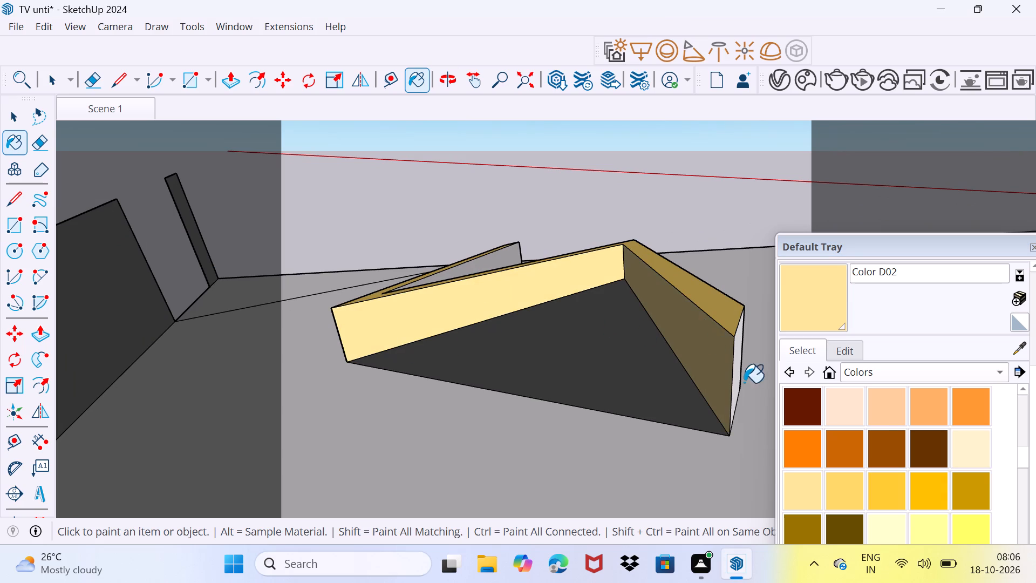
{"action": "left_click", "coordinate": [735, 374]}
{"action": "middle_click_drag", "start_coordinate": [725, 364], "coordinate": [342, 286]}
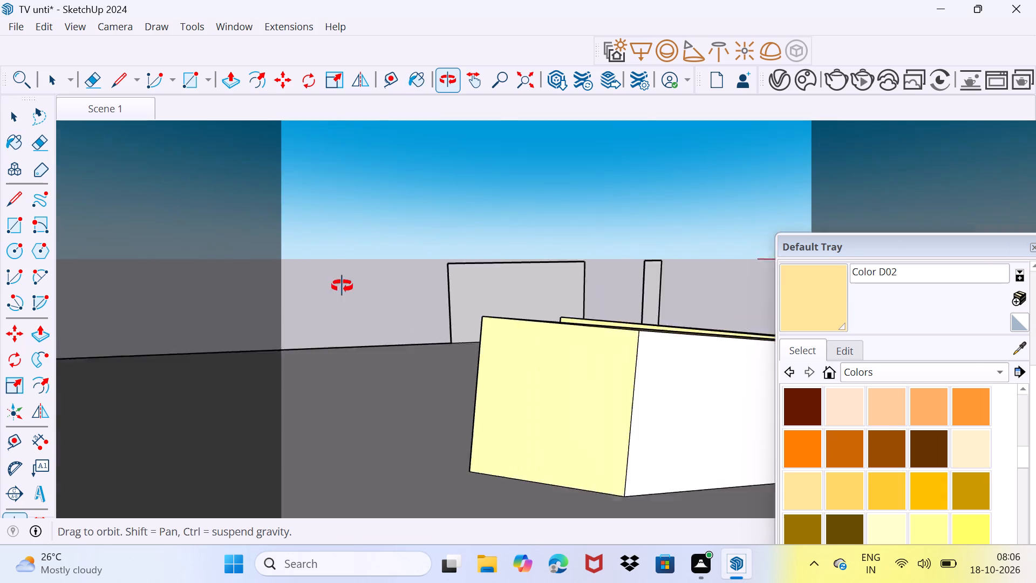
{"action": "middle_click_drag", "start_coordinate": [342, 286], "coordinate": [331, 285]}
{"action": "left_click", "coordinate": [603, 417]}
{"action": "scroll", "coordinate": [593, 406], "scroll_direction": "down", "scroll_amount": 10}
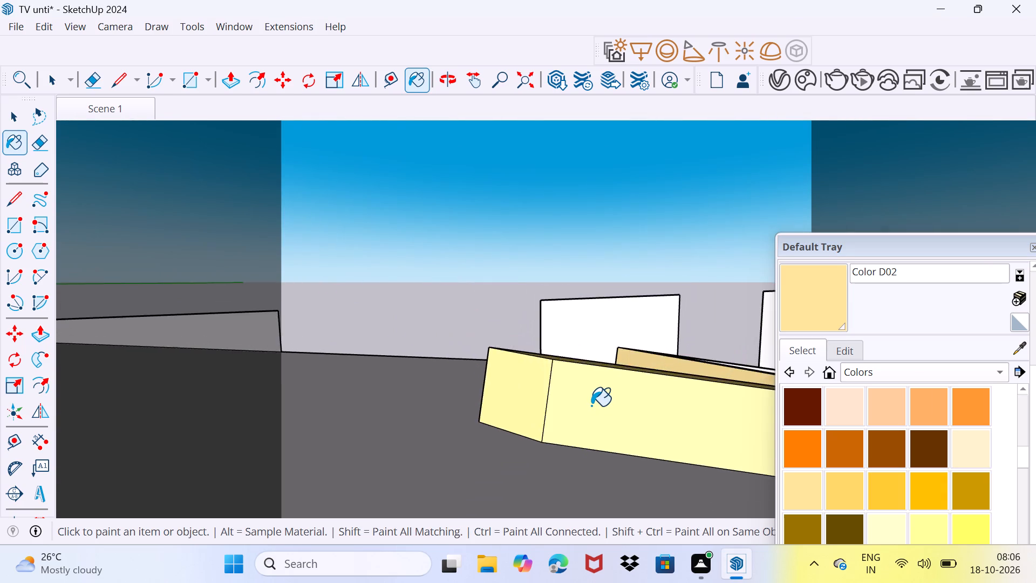
{"action": "scroll", "coordinate": [591, 406], "scroll_direction": "down", "scroll_amount": 10}
{"action": "middle_click_drag", "start_coordinate": [757, 458], "coordinate": [447, 355]}
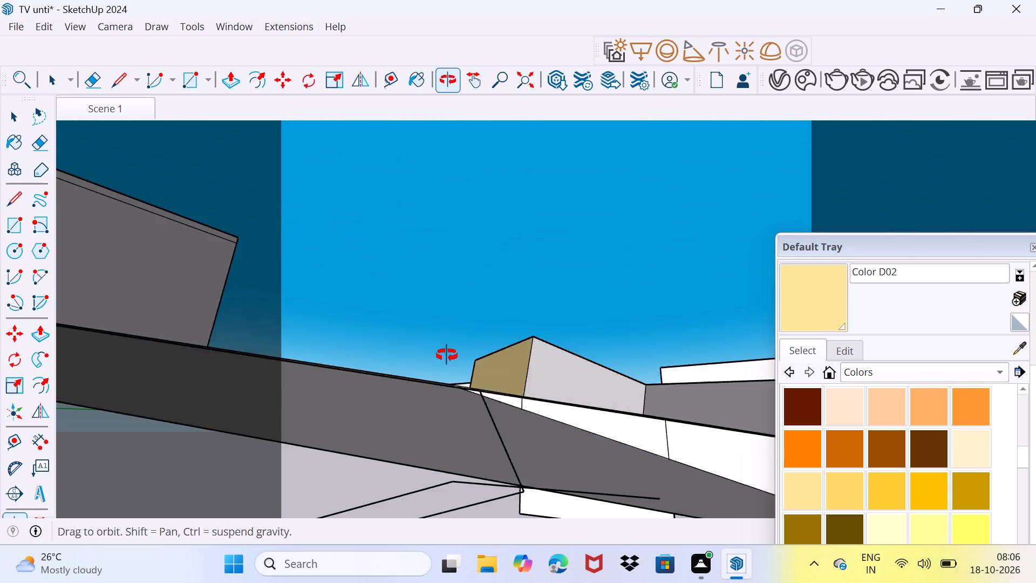
{"action": "middle_click_drag", "start_coordinate": [447, 355], "coordinate": [431, 359]}
{"action": "left_click", "coordinate": [531, 383]}
{"action": "left_click", "coordinate": [684, 411]}
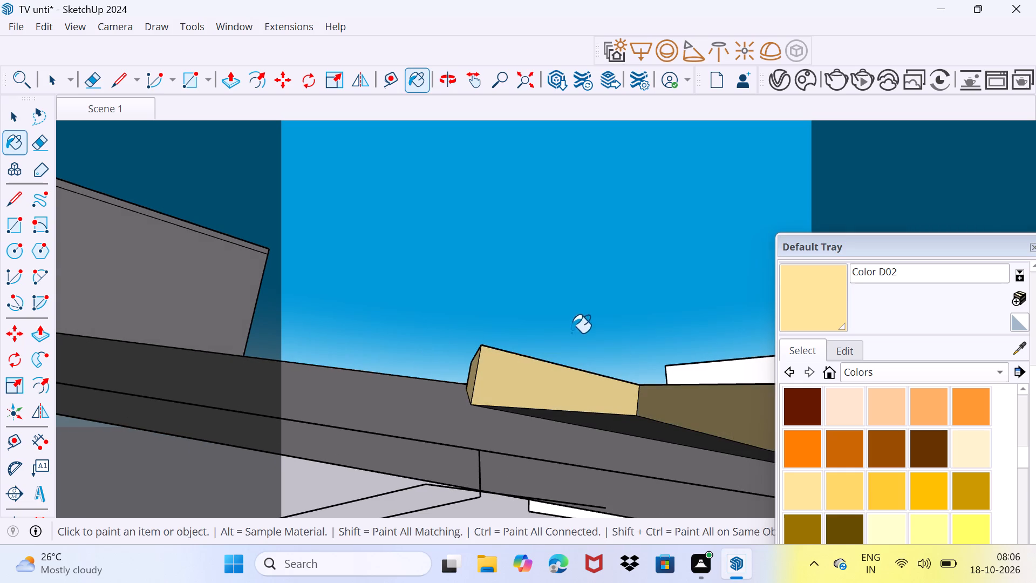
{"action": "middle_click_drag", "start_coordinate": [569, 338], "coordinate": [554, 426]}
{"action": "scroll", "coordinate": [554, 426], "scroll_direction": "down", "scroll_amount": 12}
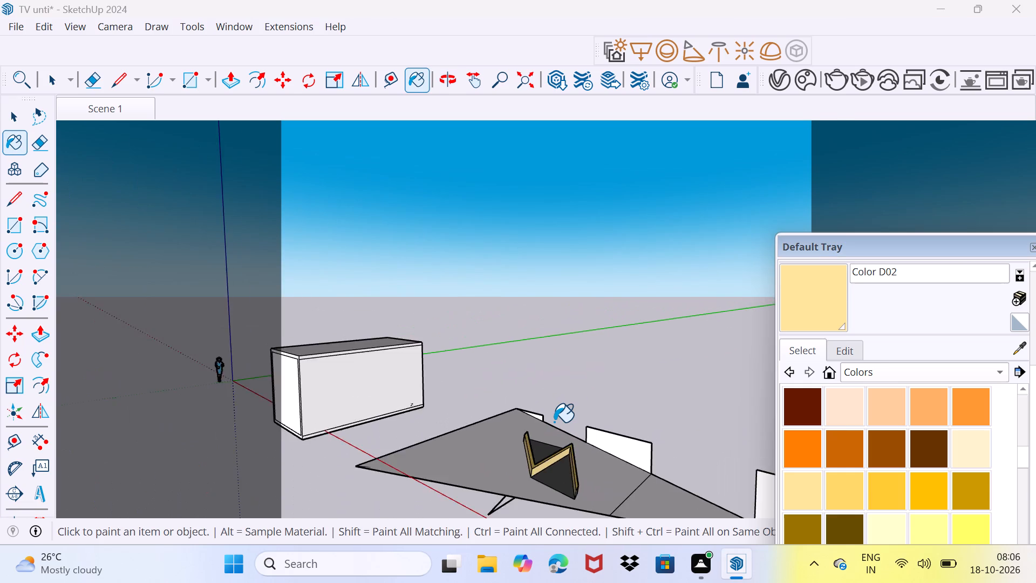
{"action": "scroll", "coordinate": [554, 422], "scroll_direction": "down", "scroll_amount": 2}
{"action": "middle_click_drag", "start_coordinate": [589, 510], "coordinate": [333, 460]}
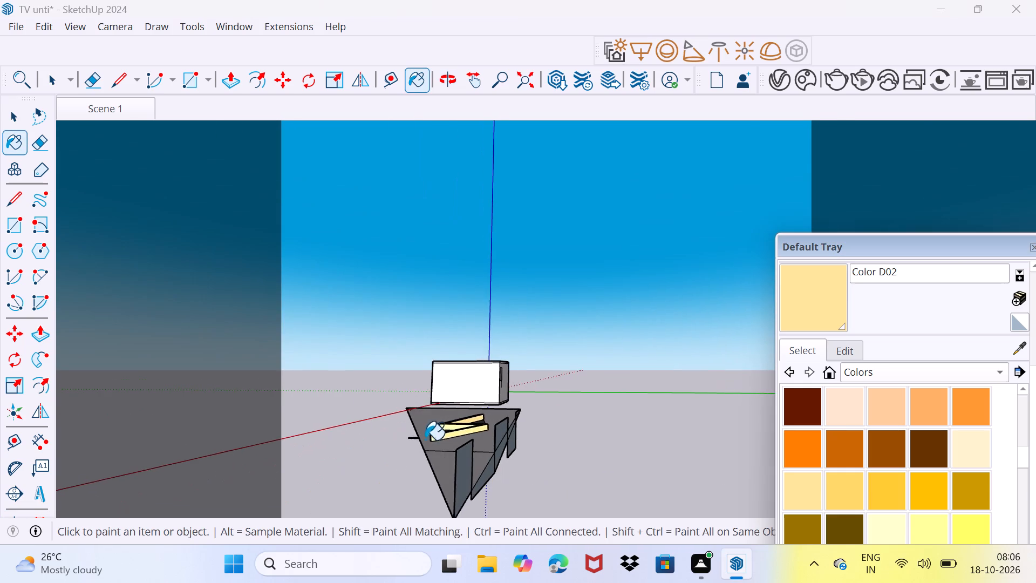
Examine the painted side and end faces of the raised zigzag strip from several angles.
{"action": "scroll", "coordinate": [465, 439], "scroll_direction": "up", "scroll_amount": 12}
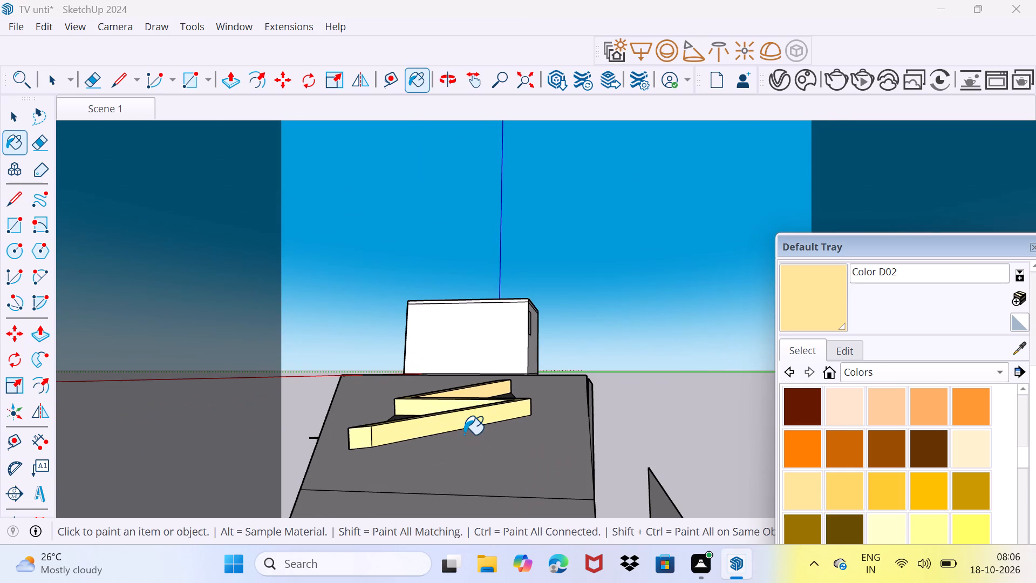
{"action": "middle_click_drag", "start_coordinate": [464, 435], "coordinate": [430, 464], "text": "shift"}
{"action": "scroll", "coordinate": [433, 473], "scroll_direction": "up", "scroll_amount": 7}
{"action": "middle_click_drag", "start_coordinate": [434, 473], "coordinate": [439, 561]}
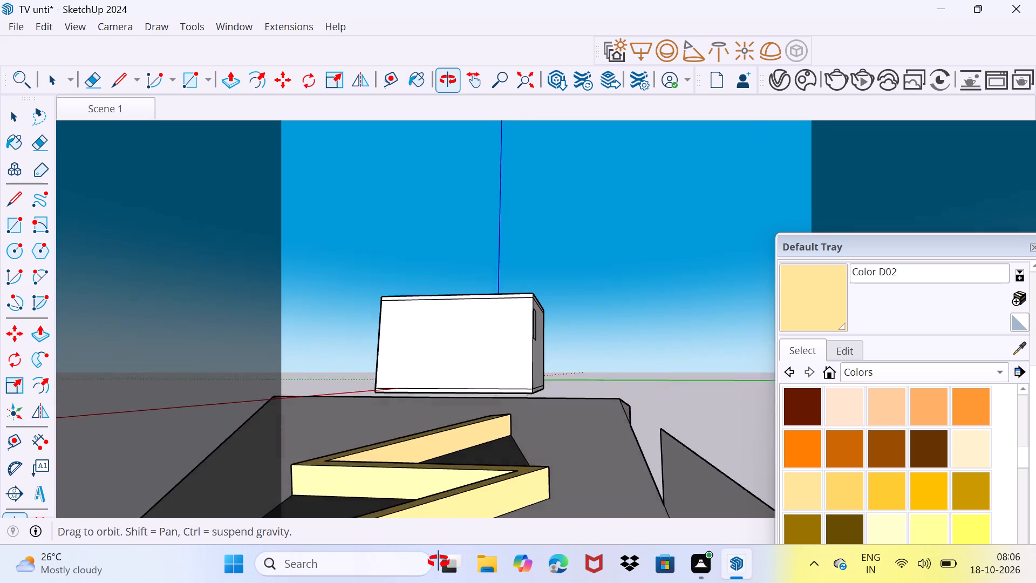
{"action": "middle_click_drag", "start_coordinate": [439, 561], "coordinate": [462, 520]}
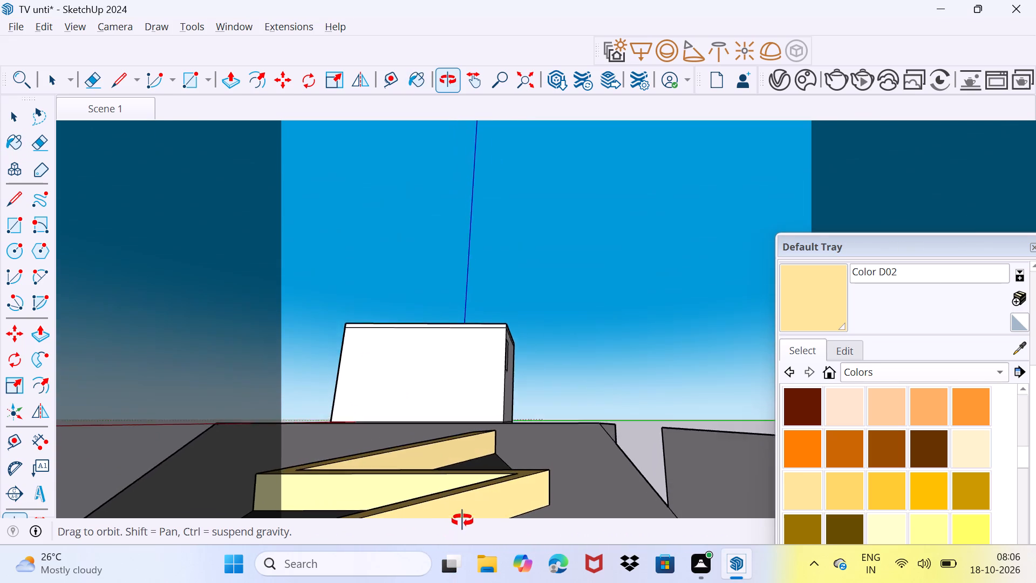
{"action": "middle_click_drag", "start_coordinate": [462, 520], "coordinate": [507, 362]}
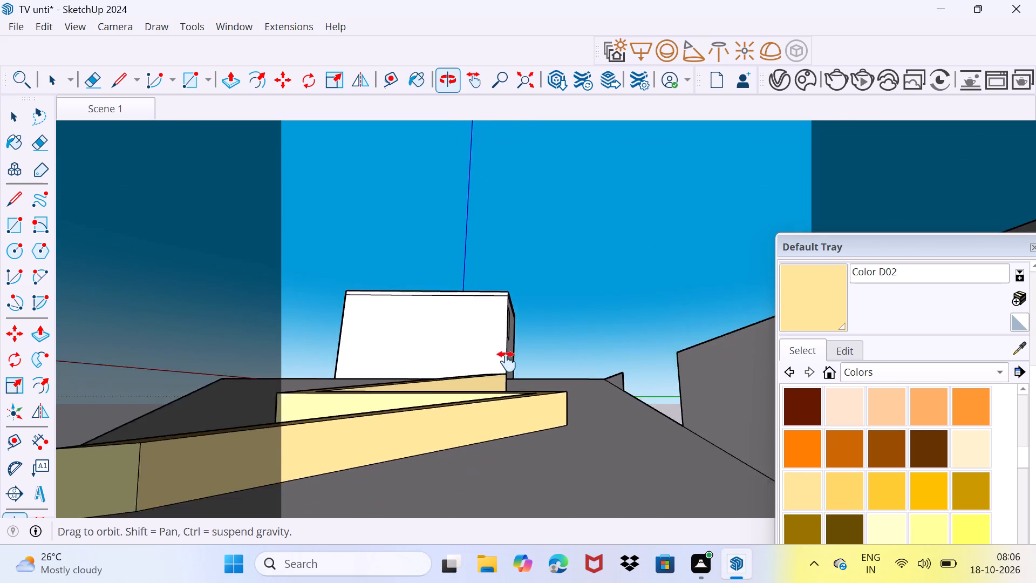
{"action": "middle_click_drag", "start_coordinate": [507, 362], "coordinate": [538, 302]}
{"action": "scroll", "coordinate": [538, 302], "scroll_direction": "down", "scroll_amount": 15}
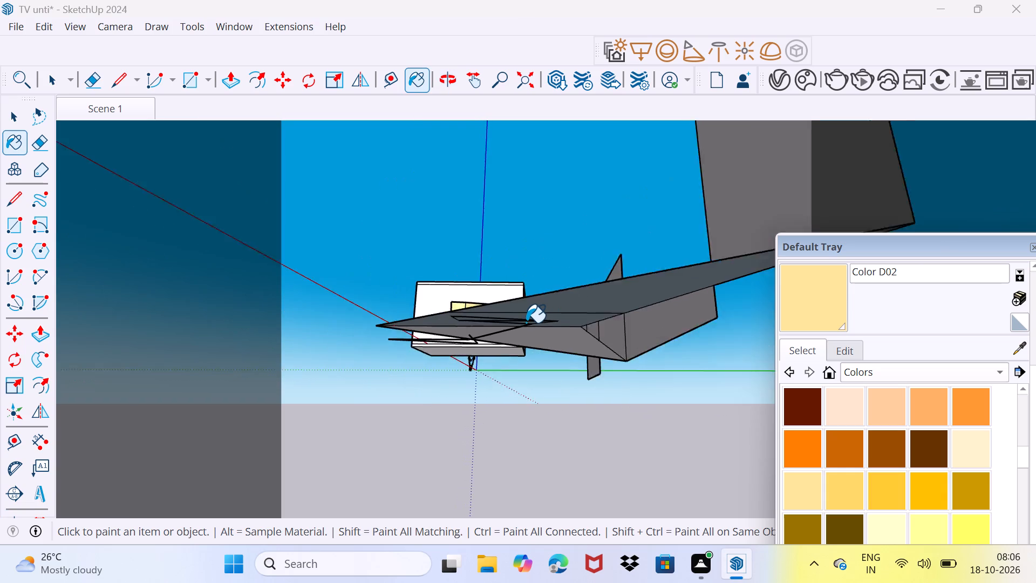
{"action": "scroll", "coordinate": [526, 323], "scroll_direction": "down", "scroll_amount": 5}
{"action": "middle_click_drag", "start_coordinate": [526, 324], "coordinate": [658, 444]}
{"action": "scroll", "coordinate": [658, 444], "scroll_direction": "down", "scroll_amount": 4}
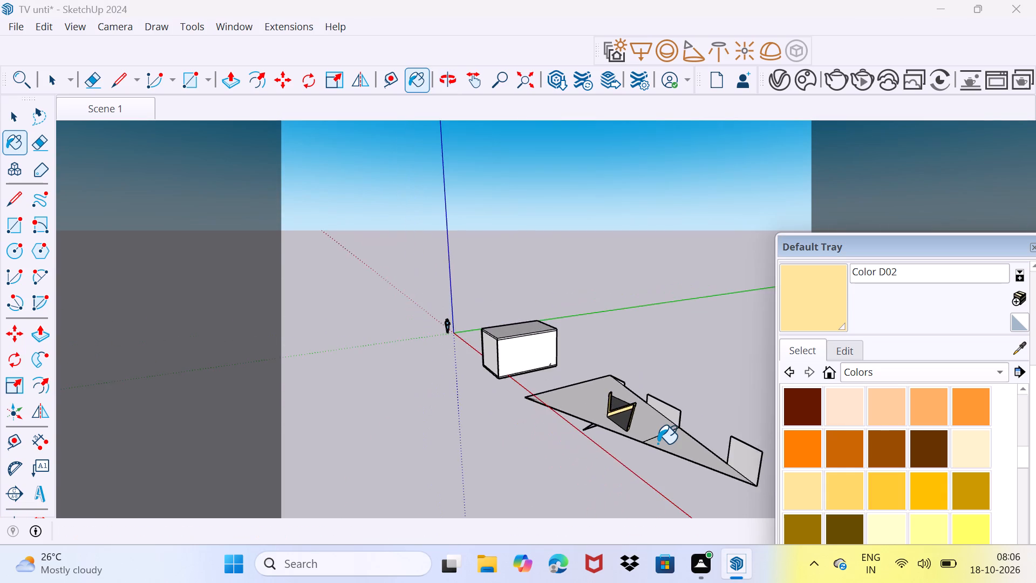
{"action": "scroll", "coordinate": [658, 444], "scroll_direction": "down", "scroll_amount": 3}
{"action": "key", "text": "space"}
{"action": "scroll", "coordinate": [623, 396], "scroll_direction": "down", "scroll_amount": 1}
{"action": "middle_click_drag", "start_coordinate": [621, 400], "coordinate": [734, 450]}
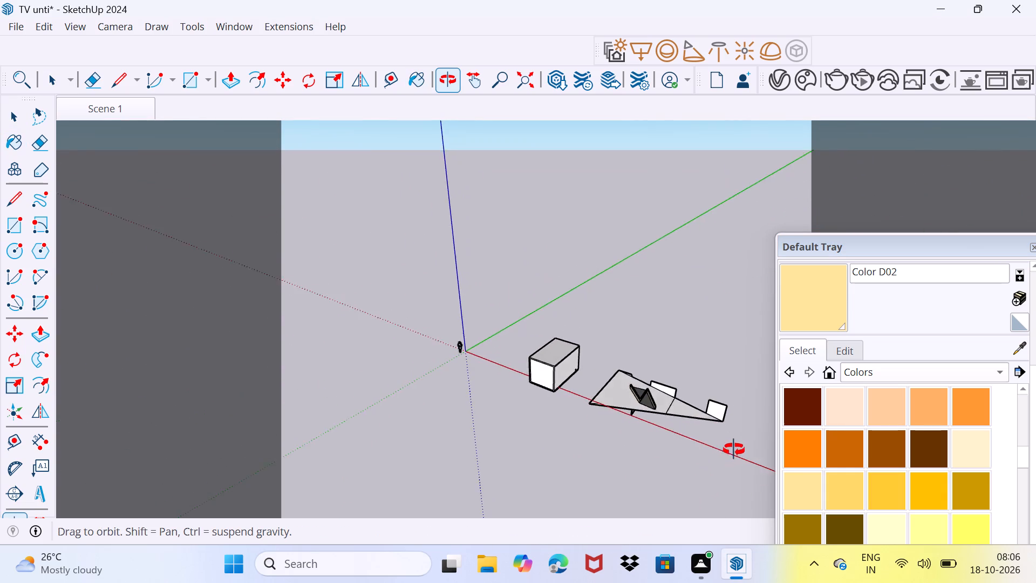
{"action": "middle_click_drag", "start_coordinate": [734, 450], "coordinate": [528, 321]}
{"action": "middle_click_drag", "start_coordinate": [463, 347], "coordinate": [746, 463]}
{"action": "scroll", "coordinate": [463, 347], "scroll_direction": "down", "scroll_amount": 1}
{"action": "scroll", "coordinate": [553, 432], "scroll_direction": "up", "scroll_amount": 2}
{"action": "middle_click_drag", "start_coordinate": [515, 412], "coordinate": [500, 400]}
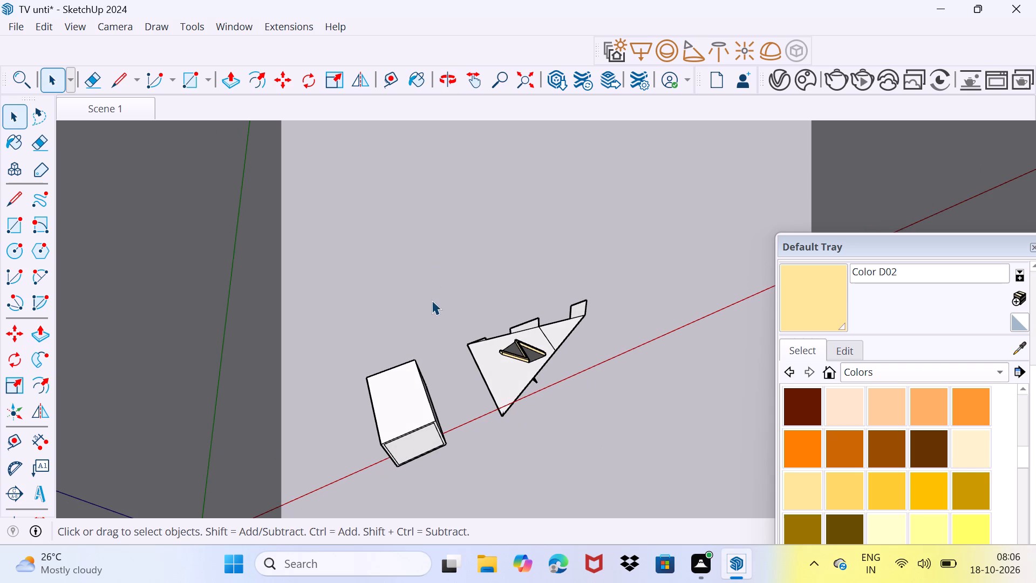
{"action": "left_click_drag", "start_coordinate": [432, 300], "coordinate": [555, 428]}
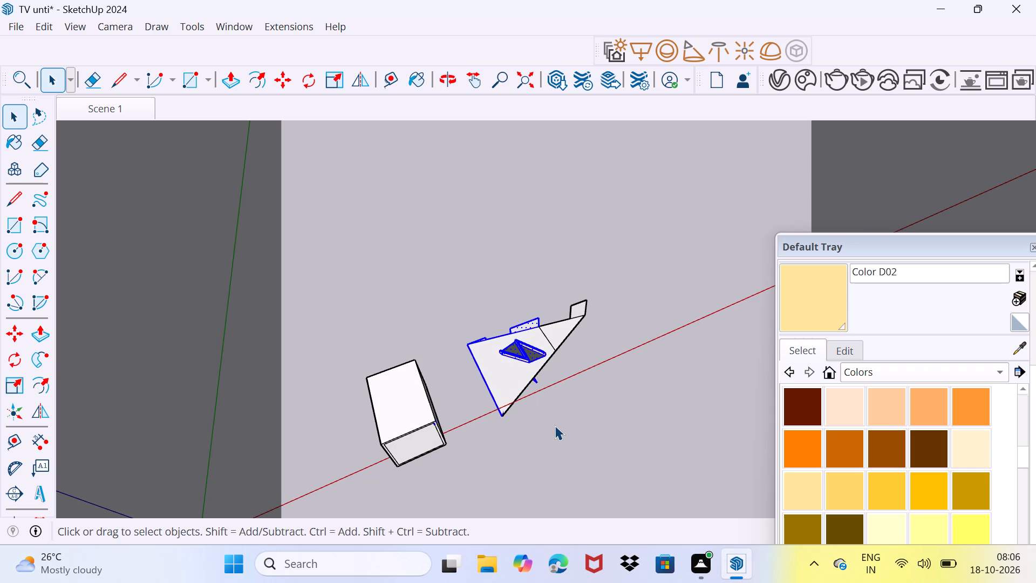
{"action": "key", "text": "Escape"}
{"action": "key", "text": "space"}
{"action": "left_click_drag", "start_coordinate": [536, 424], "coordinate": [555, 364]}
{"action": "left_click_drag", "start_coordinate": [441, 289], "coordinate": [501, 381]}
Delete all the practice geometry outside the room: the triangular face, the raised zigzag strip and the upright faces.
{"action": "middle_click_drag", "start_coordinate": [523, 385], "coordinate": [520, 388]}
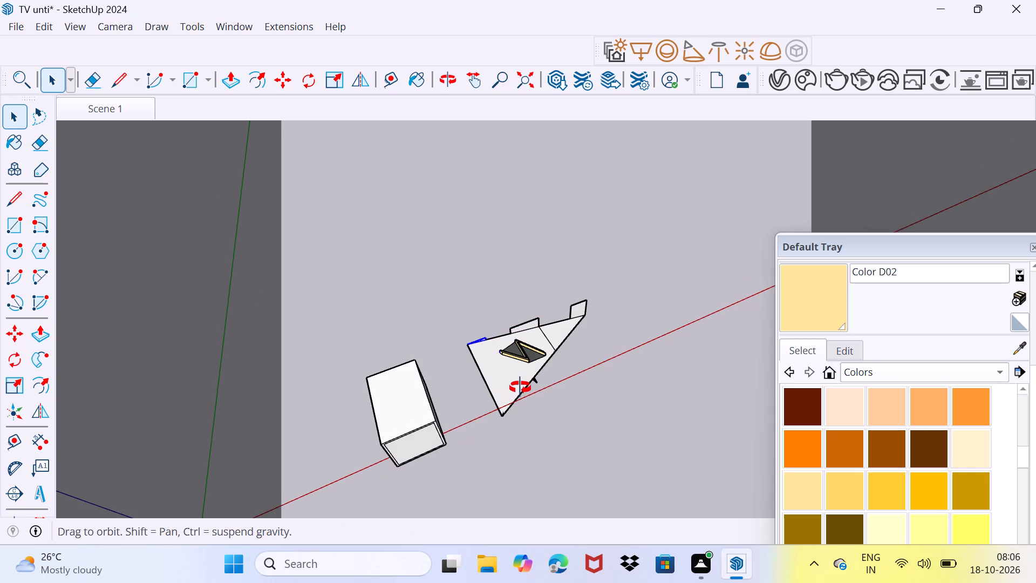
{"action": "middle_click_drag", "start_coordinate": [520, 388], "coordinate": [465, 389]}
{"action": "left_click_drag", "start_coordinate": [464, 317], "coordinate": [540, 393]}
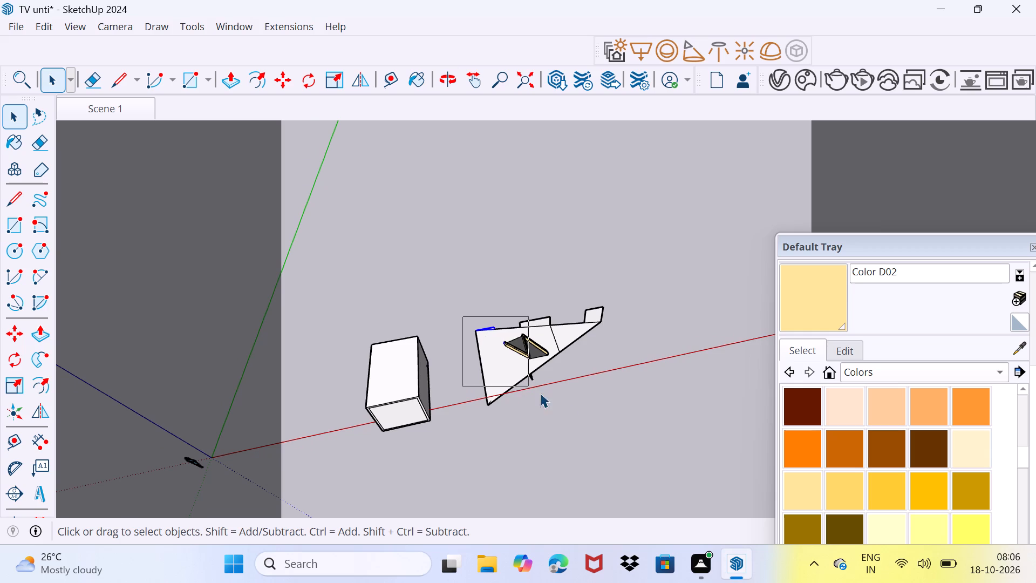
{"action": "left_click_drag", "start_coordinate": [540, 393], "coordinate": [651, 463]}
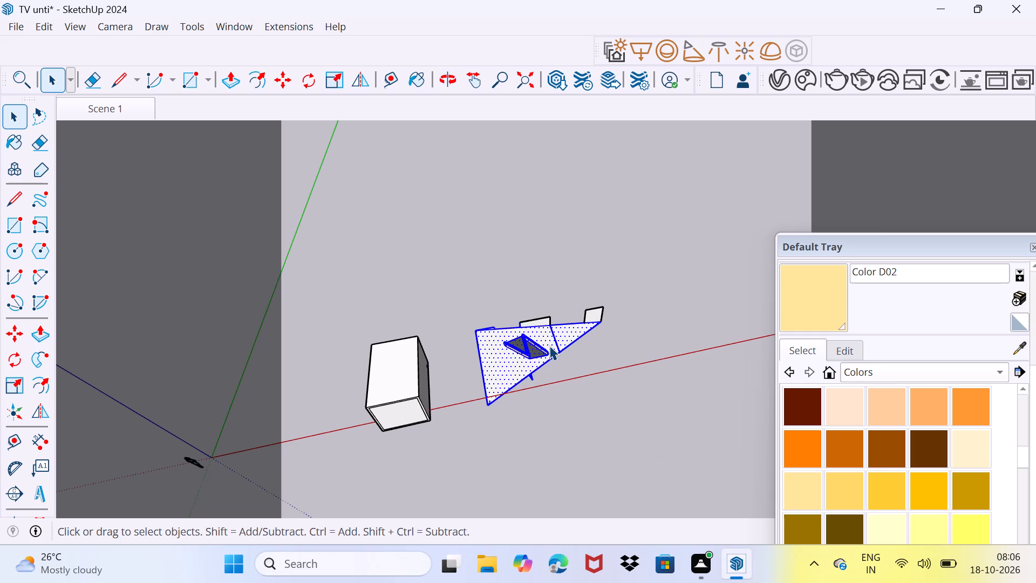
{"action": "key", "text": "minus"}
{"action": "key", "text": "Delete"}
{"action": "left_click_drag", "start_coordinate": [487, 258], "coordinate": [666, 401]}
{"action": "key", "text": "Delete"}
Inspect the room box's exterior from several sides, ending close up on the face with the inset border.
{"action": "scroll", "coordinate": [604, 333], "scroll_direction": "up", "scroll_amount": 2}
{"action": "middle_click_drag", "start_coordinate": [604, 333], "coordinate": [488, 323]}
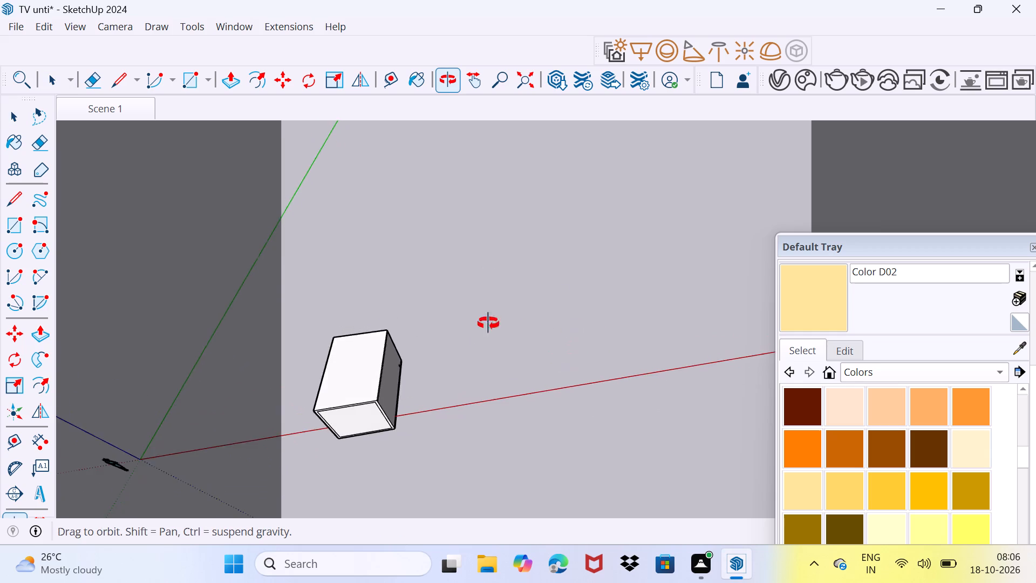
{"action": "middle_click_drag", "start_coordinate": [488, 323], "coordinate": [422, 299]}
{"action": "scroll", "coordinate": [427, 323], "scroll_direction": "up", "scroll_amount": 20}
{"action": "scroll", "coordinate": [427, 323], "scroll_direction": "up", "scroll_amount": 2}
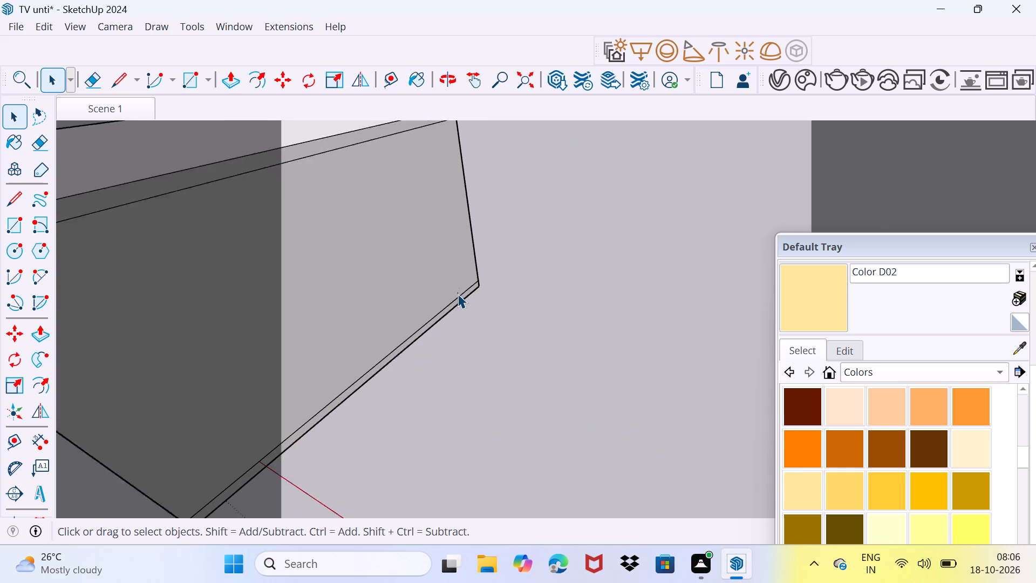
{"action": "middle_click_drag", "start_coordinate": [468, 306], "coordinate": [304, 286]}
{"action": "scroll", "coordinate": [468, 306], "scroll_direction": "up", "scroll_amount": 1}
{"action": "scroll", "coordinate": [749, 229], "scroll_direction": "down", "scroll_amount": 4}
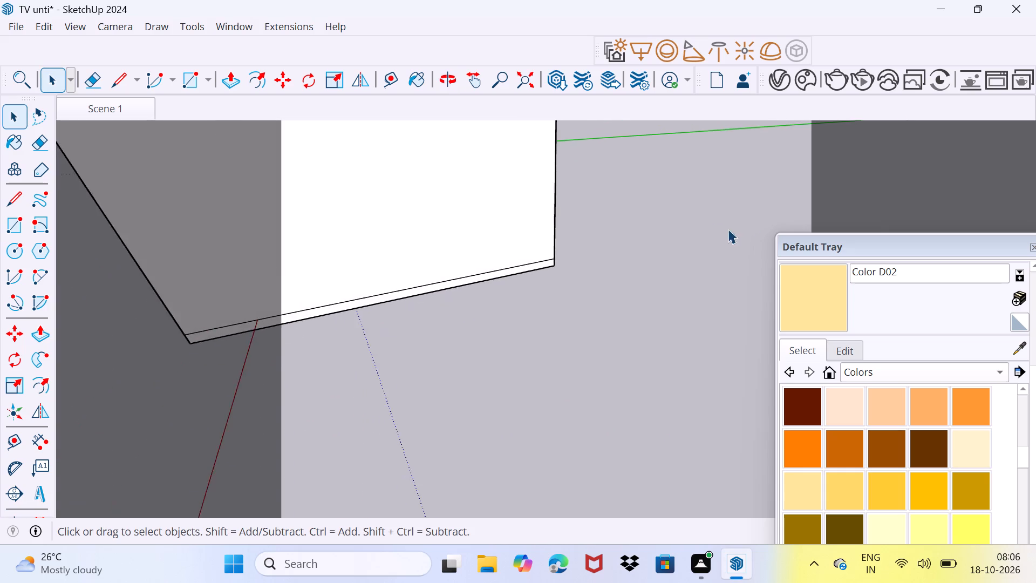
{"action": "middle_click_drag", "start_coordinate": [707, 230], "coordinate": [393, 153]}
{"action": "scroll", "coordinate": [588, 174], "scroll_direction": "down", "scroll_amount": 3}
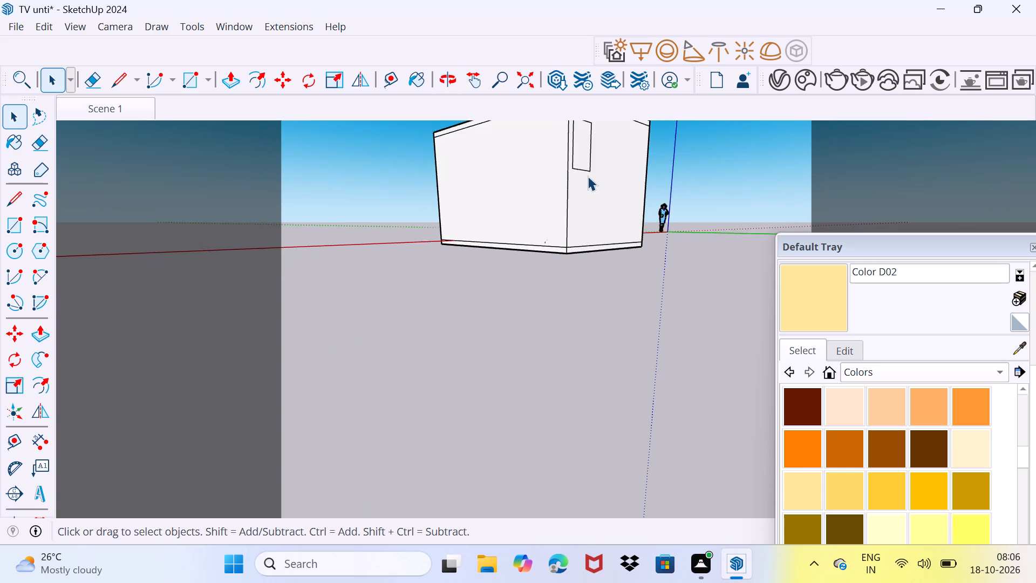
{"action": "key", "text": "space"}
{"action": "middle_click_drag", "start_coordinate": [498, 198], "coordinate": [783, 252]}
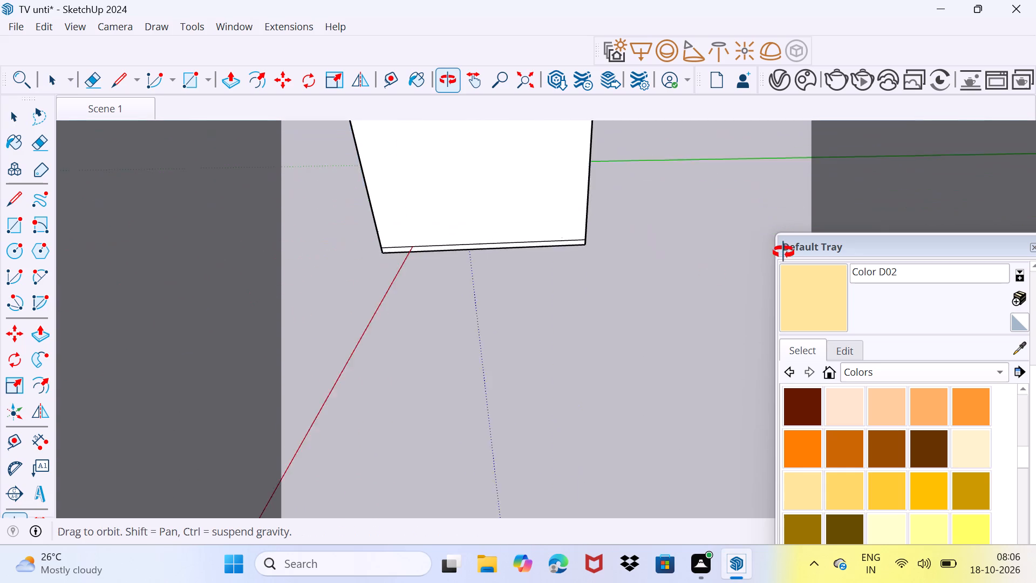
{"action": "middle_click_drag", "start_coordinate": [783, 252], "coordinate": [810, 235]}
{"action": "middle_click_drag", "start_coordinate": [499, 257], "coordinate": [848, 323]}
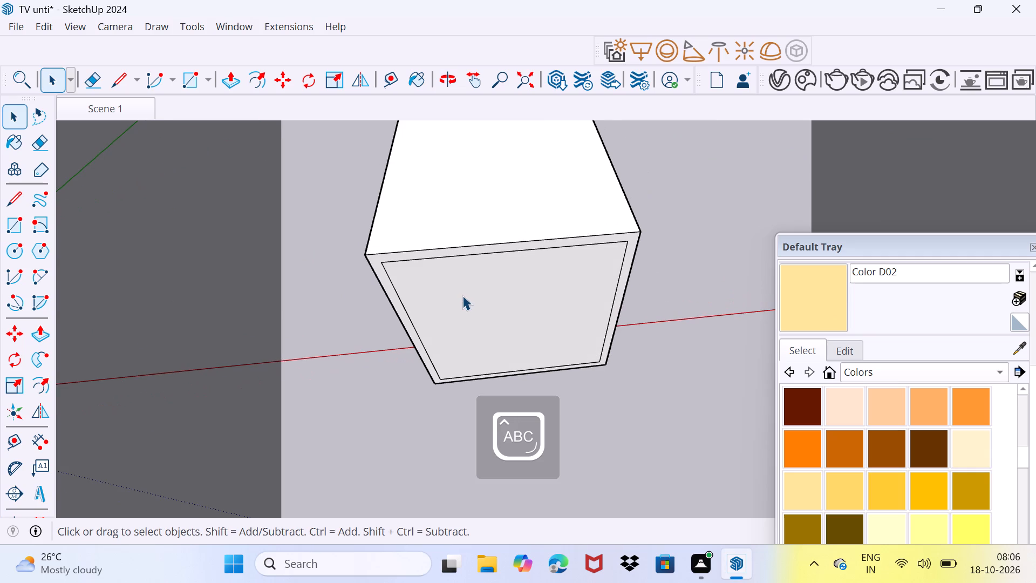
{"action": "middle_click_drag", "start_coordinate": [462, 295], "coordinate": [438, 358], "text": "shift"}
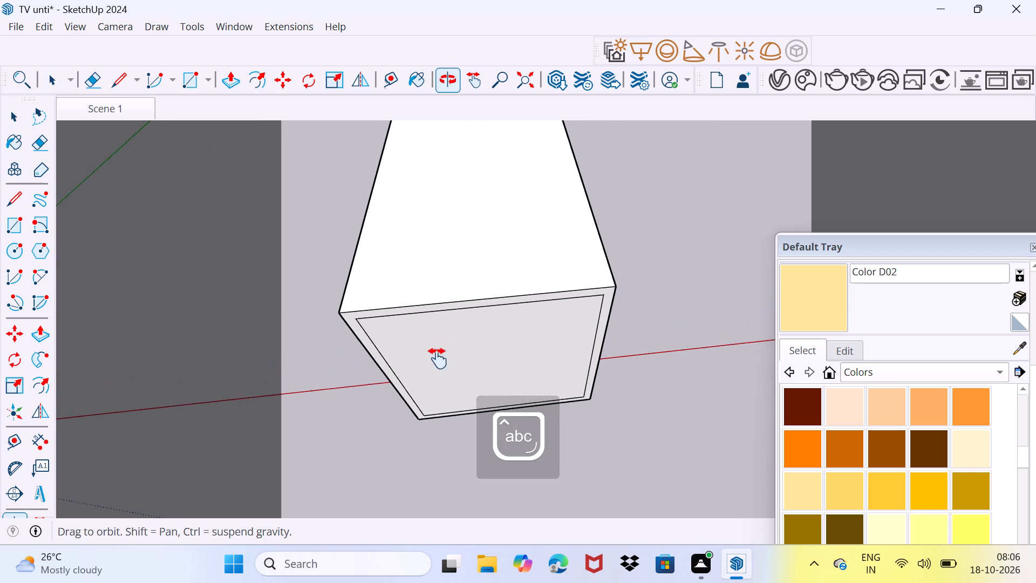
{"action": "middle_click_drag", "start_coordinate": [438, 358], "coordinate": [435, 368], "text": "shift"}
{"action": "middle_click_drag", "start_coordinate": [433, 412], "coordinate": [432, 326]}
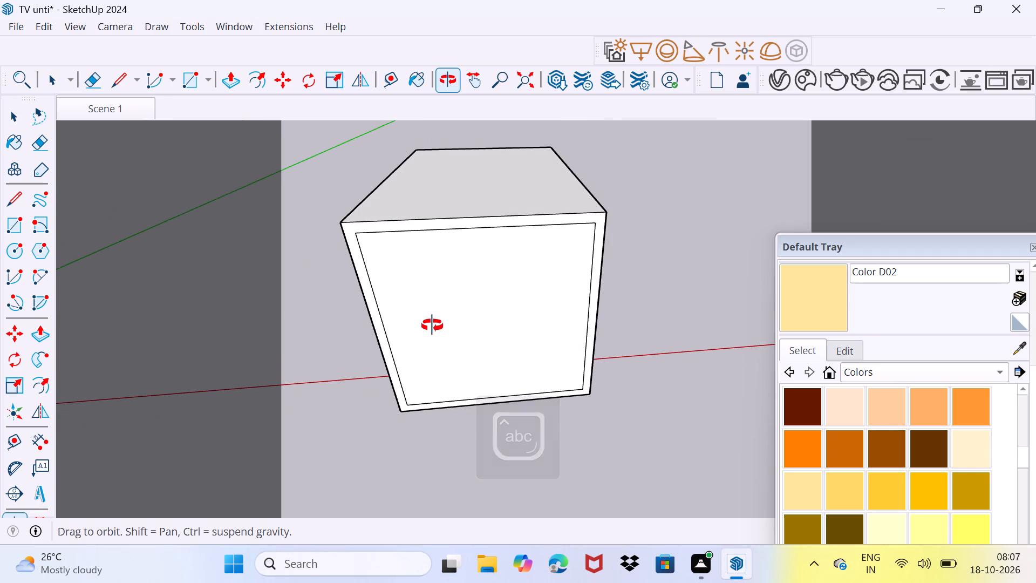
{"action": "middle_click_drag", "start_coordinate": [432, 326], "coordinate": [400, 382]}
{"action": "middle_click_drag", "start_coordinate": [414, 415], "coordinate": [418, 363]}
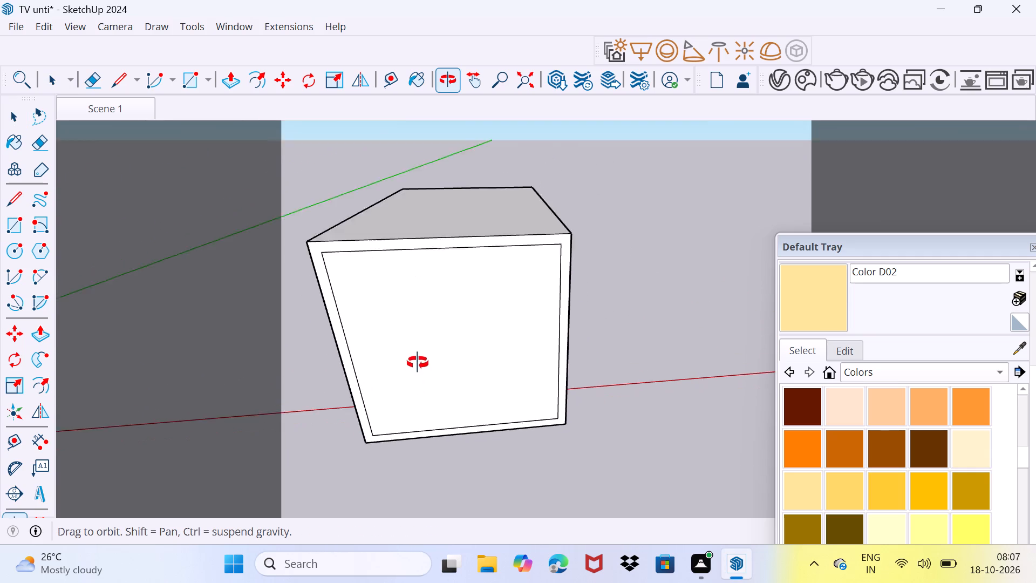
{"action": "middle_click_drag", "start_coordinate": [418, 363], "coordinate": [415, 350]}
{"action": "scroll", "coordinate": [424, 338], "scroll_direction": "up", "scroll_amount": 2}
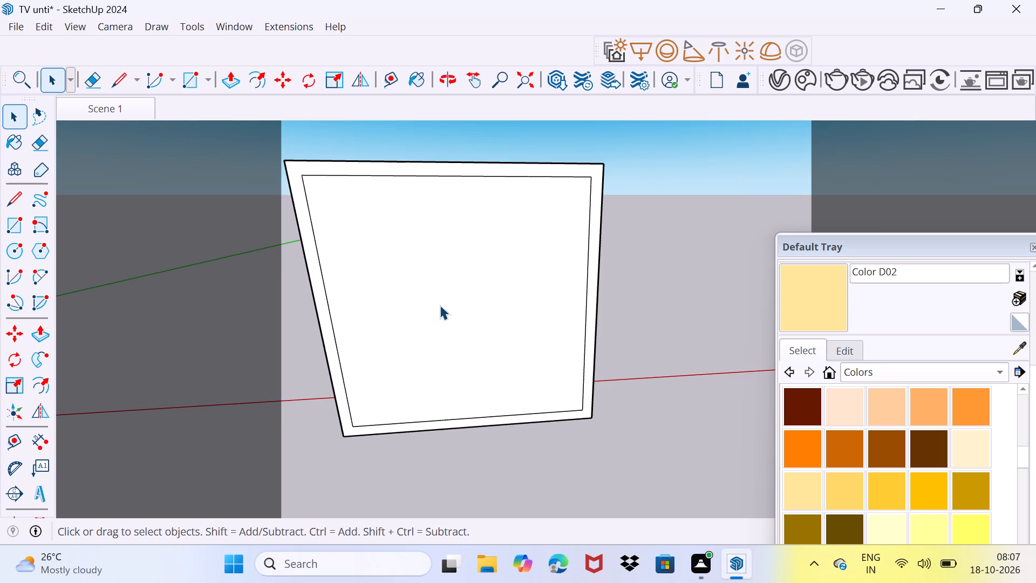
{"action": "middle_click_drag", "start_coordinate": [440, 305], "coordinate": [441, 370]}
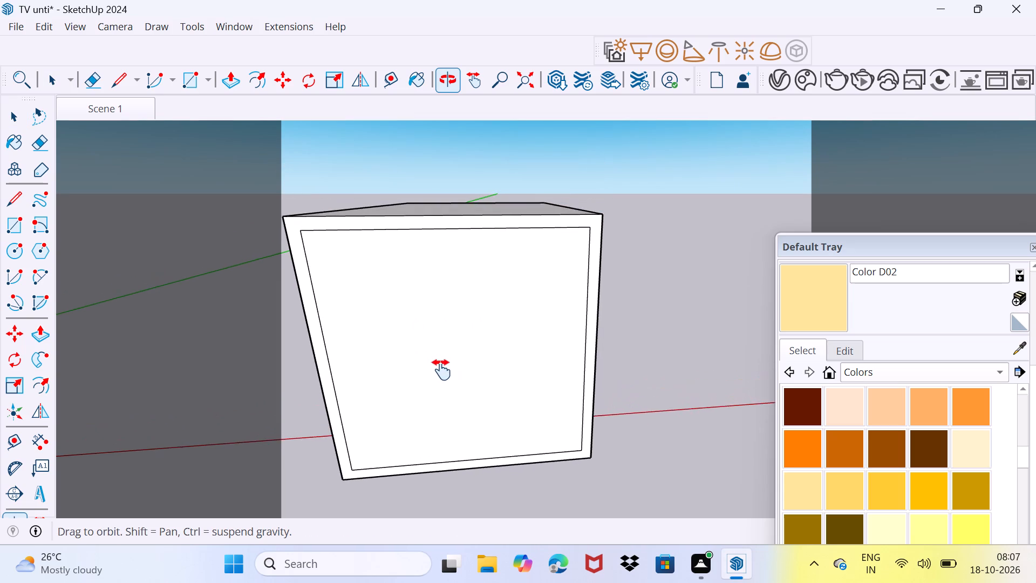
{"action": "middle_click_drag", "start_coordinate": [435, 381], "coordinate": [483, 367]}
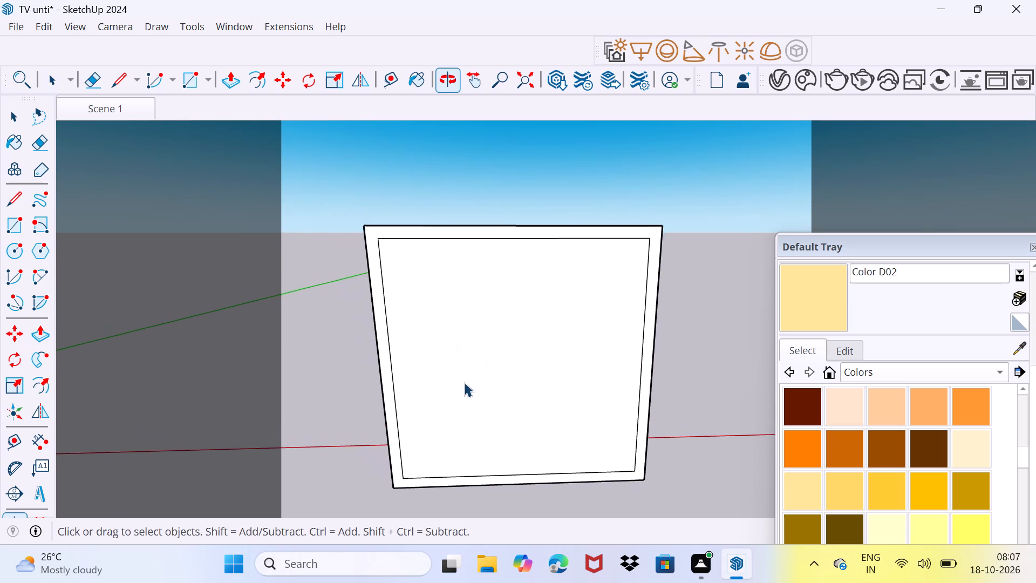
{"action": "scroll", "coordinate": [462, 375], "scroll_direction": "up", "scroll_amount": 3}
{"action": "middle_click_drag", "start_coordinate": [462, 372], "coordinate": [439, 323]}
{"action": "scroll", "coordinate": [477, 351], "scroll_direction": "up", "scroll_amount": 5}
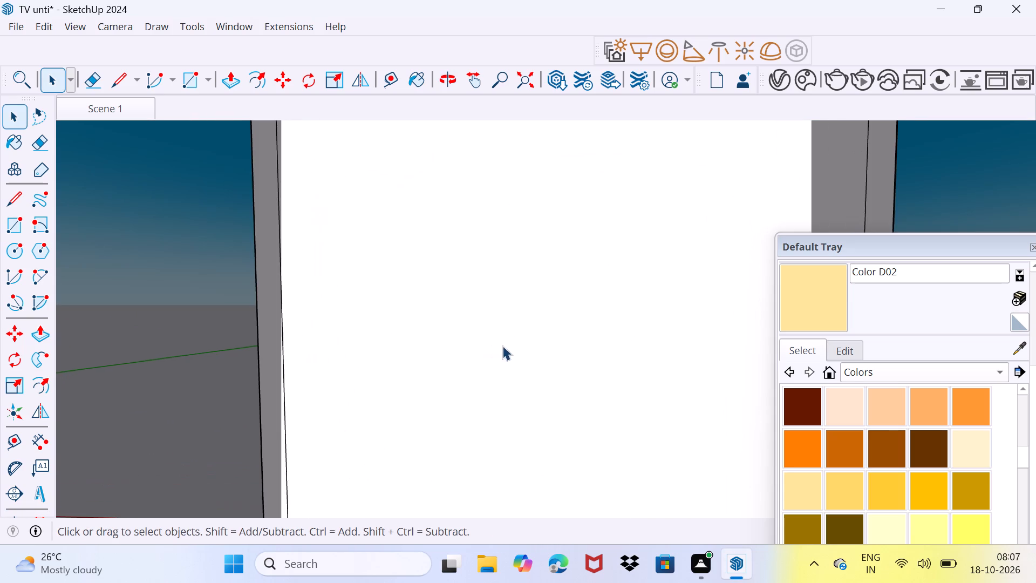
{"action": "middle_click_drag", "start_coordinate": [503, 345], "coordinate": [519, 349]}
{"action": "middle_click_drag", "start_coordinate": [523, 343], "coordinate": [516, 342]}
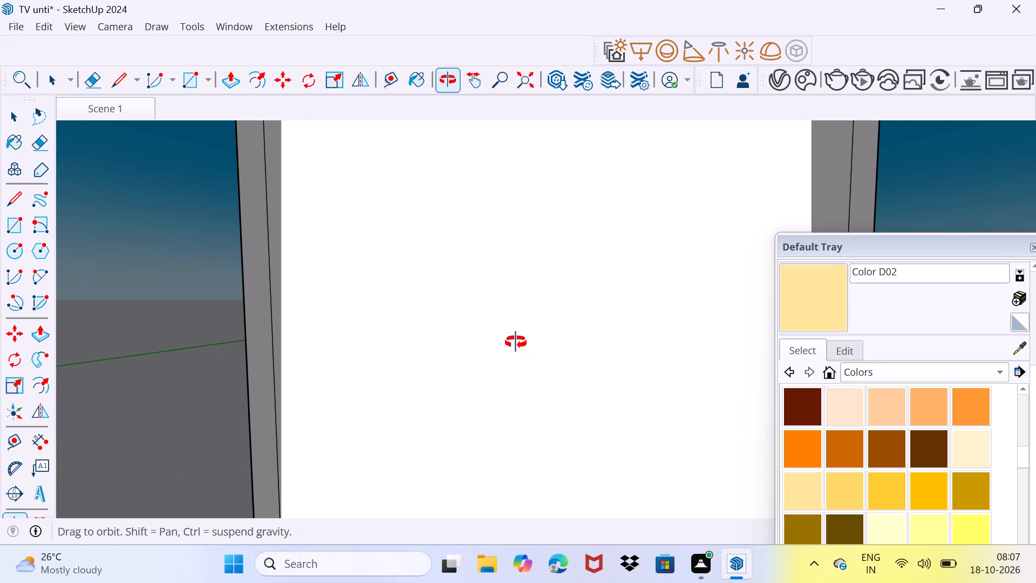
{"action": "middle_click_drag", "start_coordinate": [516, 342], "coordinate": [539, 352]}
{"action": "scroll", "coordinate": [539, 350], "scroll_direction": "up", "scroll_amount": 8}
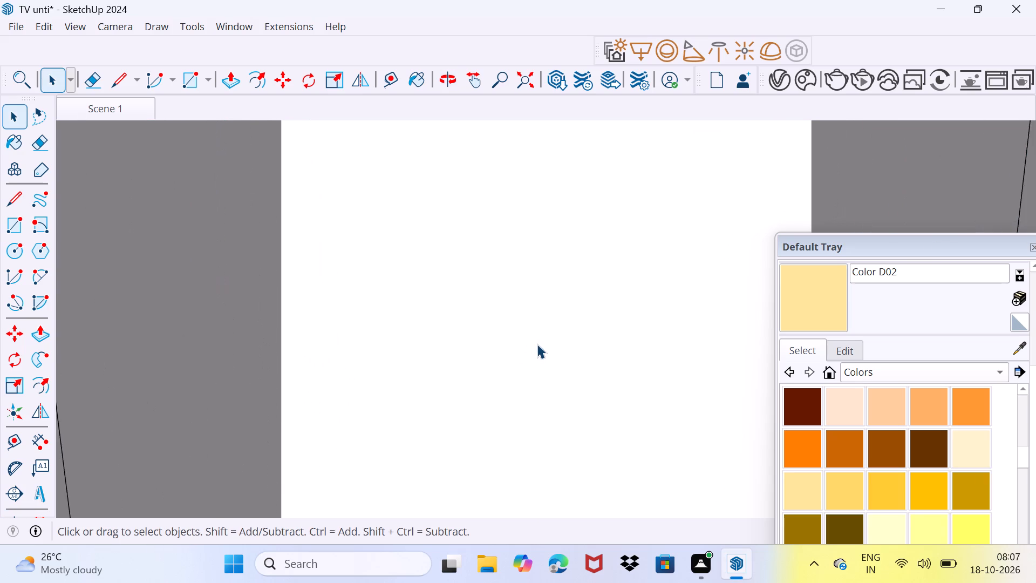
{"action": "scroll", "coordinate": [537, 344], "scroll_direction": "up", "scroll_amount": 9}
Move the floating Default Tray down so that it clears most of the drawing area.
{"action": "left_click_drag", "start_coordinate": [850, 243], "coordinate": [801, 369]}
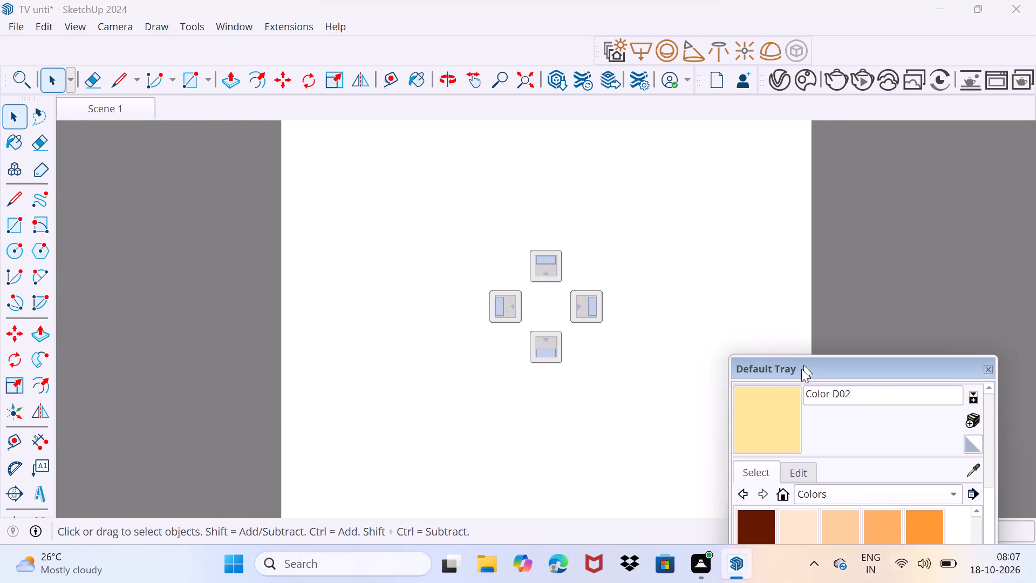
{"action": "left_click_drag", "start_coordinate": [801, 369], "coordinate": [710, 506]}
Examine the room interior from several angles, covering the TV wall, the top of the tall shelf unit and the seating area.
{"action": "scroll", "coordinate": [549, 302], "scroll_direction": "up", "scroll_amount": 4}
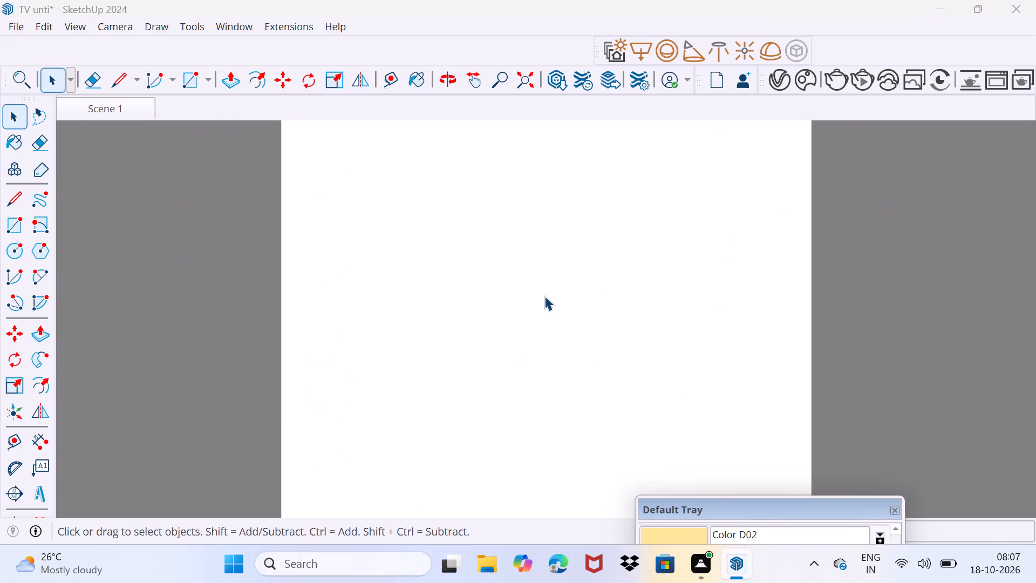
{"action": "scroll", "coordinate": [544, 296], "scroll_direction": "up", "scroll_amount": 20}
{"action": "scroll", "coordinate": [544, 296], "scroll_direction": "up", "scroll_amount": 20}
{"action": "scroll", "coordinate": [548, 281], "scroll_direction": "up", "scroll_amount": 11}
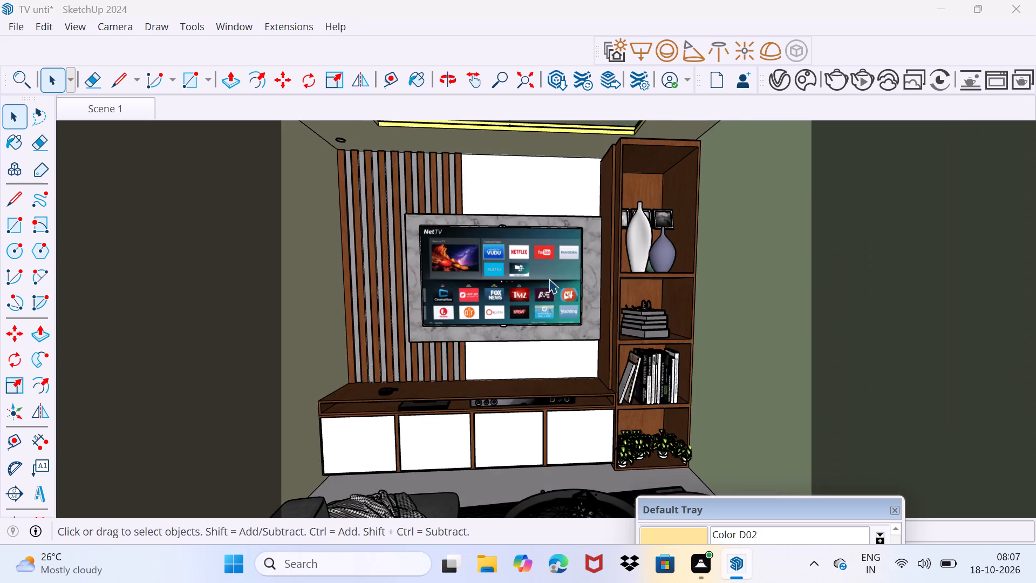
{"action": "scroll", "coordinate": [549, 279], "scroll_direction": "down", "scroll_amount": 3}
{"action": "middle_click_drag", "start_coordinate": [549, 279], "coordinate": [567, 262]}
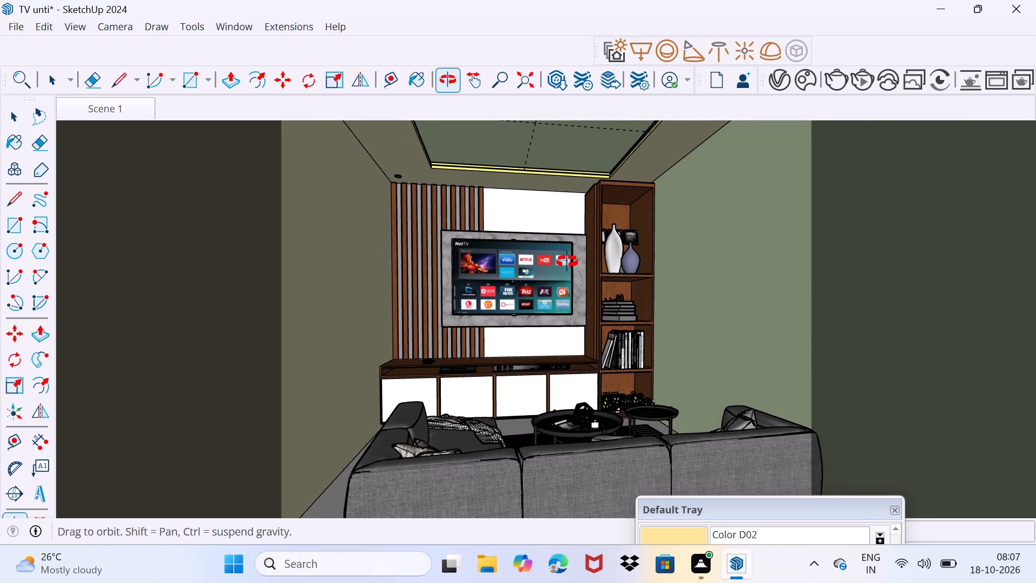
{"action": "middle_click_drag", "start_coordinate": [567, 262], "coordinate": [616, 328]}
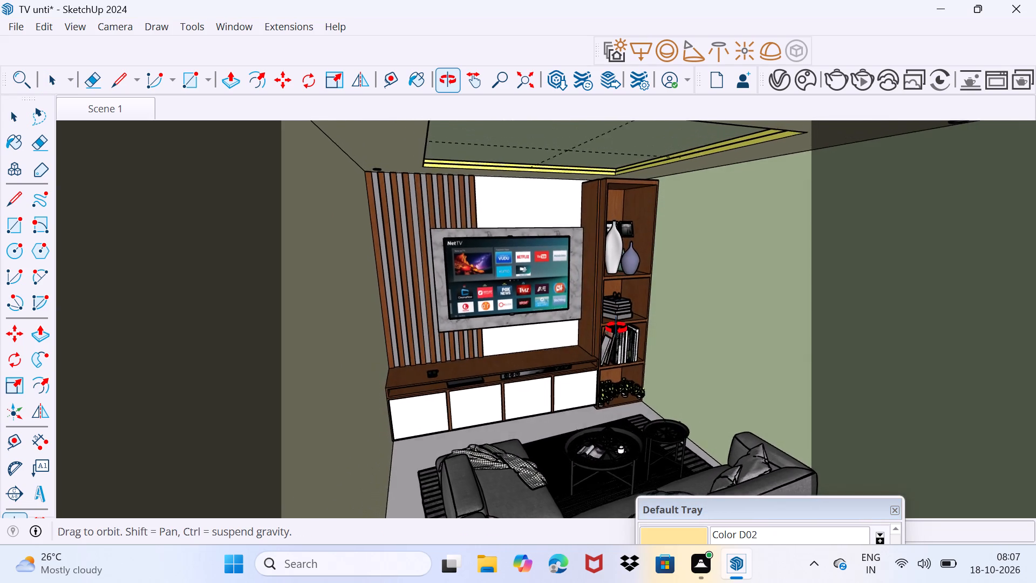
{"action": "middle_click_drag", "start_coordinate": [616, 328], "coordinate": [622, 323]}
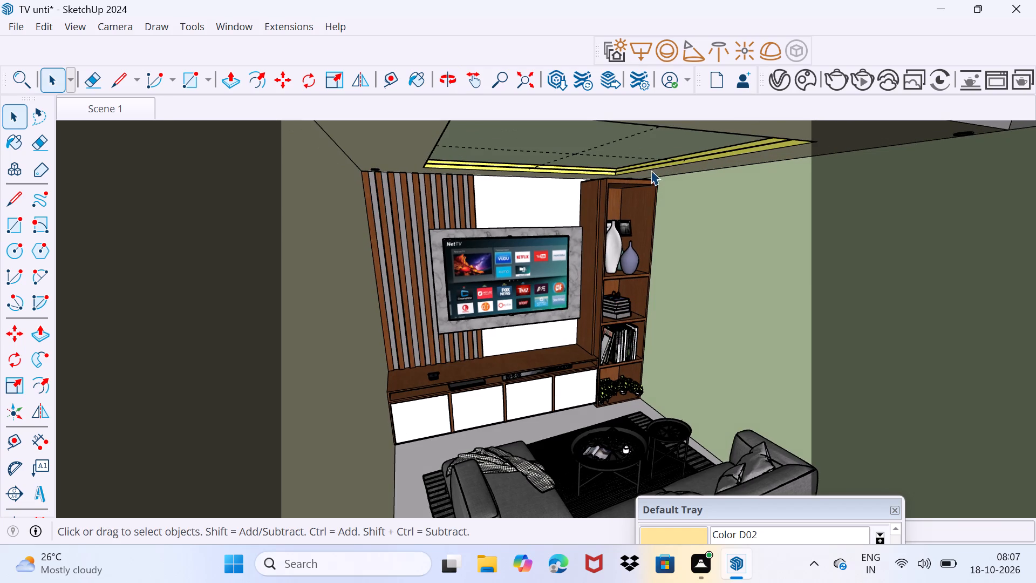
{"action": "scroll", "coordinate": [644, 176], "scroll_direction": "up", "scroll_amount": 14}
{"action": "middle_click_drag", "start_coordinate": [603, 131], "coordinate": [608, 160]}
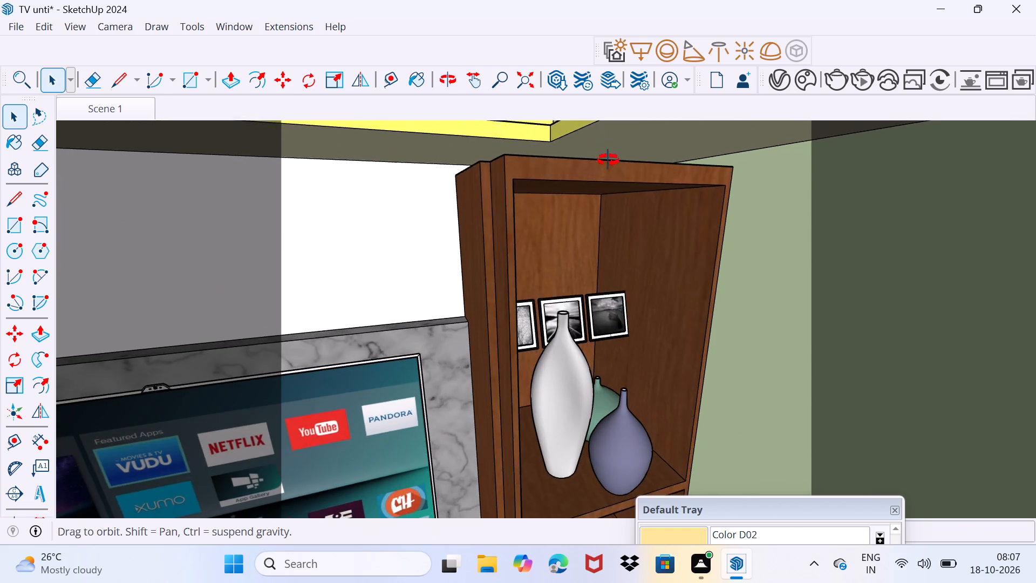
{"action": "middle_click_drag", "start_coordinate": [608, 160], "coordinate": [613, 164]}
{"action": "scroll", "coordinate": [621, 160], "scroll_direction": "up", "scroll_amount": 10}
{"action": "scroll", "coordinate": [622, 148], "scroll_direction": "down", "scroll_amount": 3}
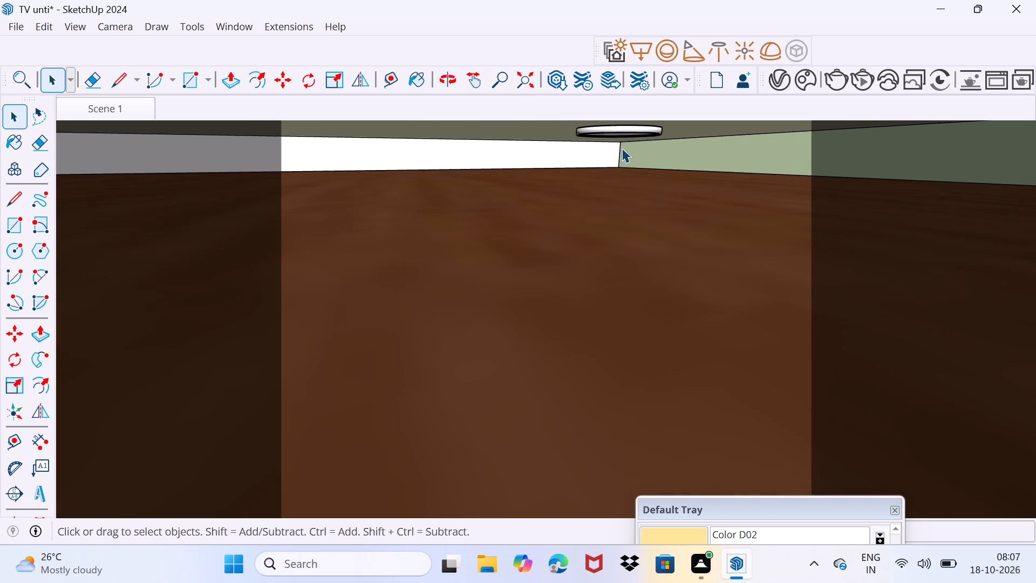
{"action": "scroll", "coordinate": [622, 148], "scroll_direction": "down", "scroll_amount": 20}
{"action": "scroll", "coordinate": [622, 148], "scroll_direction": "down", "scroll_amount": 6}
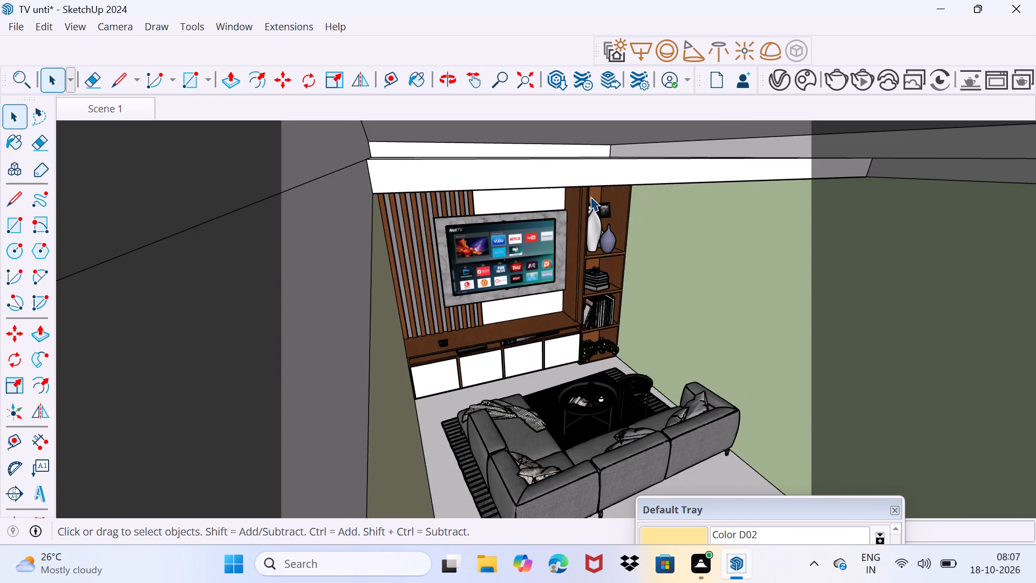
{"action": "middle_click_drag", "start_coordinate": [564, 348], "coordinate": [545, 322]}
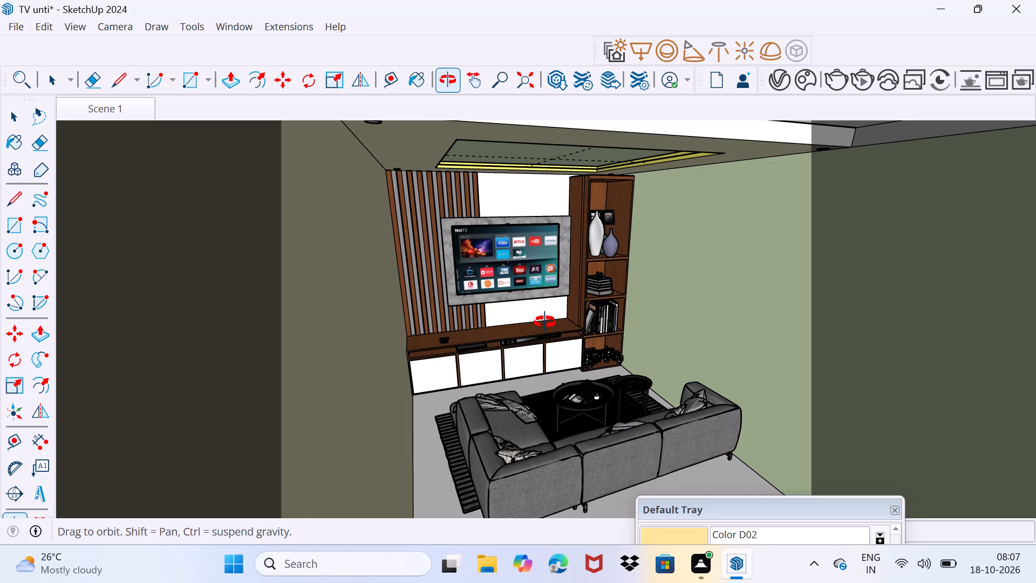
{"action": "middle_click_drag", "start_coordinate": [545, 322], "coordinate": [540, 341]}
{"action": "middle_click_drag", "start_coordinate": [538, 362], "coordinate": [540, 334]}
{"action": "scroll", "coordinate": [533, 345], "scroll_direction": "up", "scroll_amount": 2}
{"action": "middle_click_drag", "start_coordinate": [533, 349], "coordinate": [534, 348]}
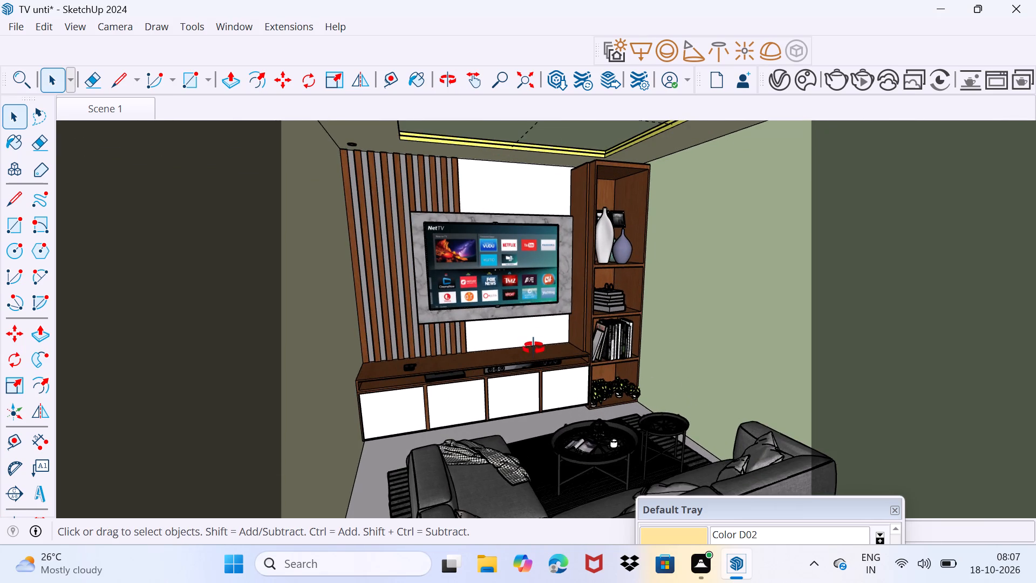
{"action": "middle_click_drag", "start_coordinate": [534, 348], "coordinate": [531, 334]}
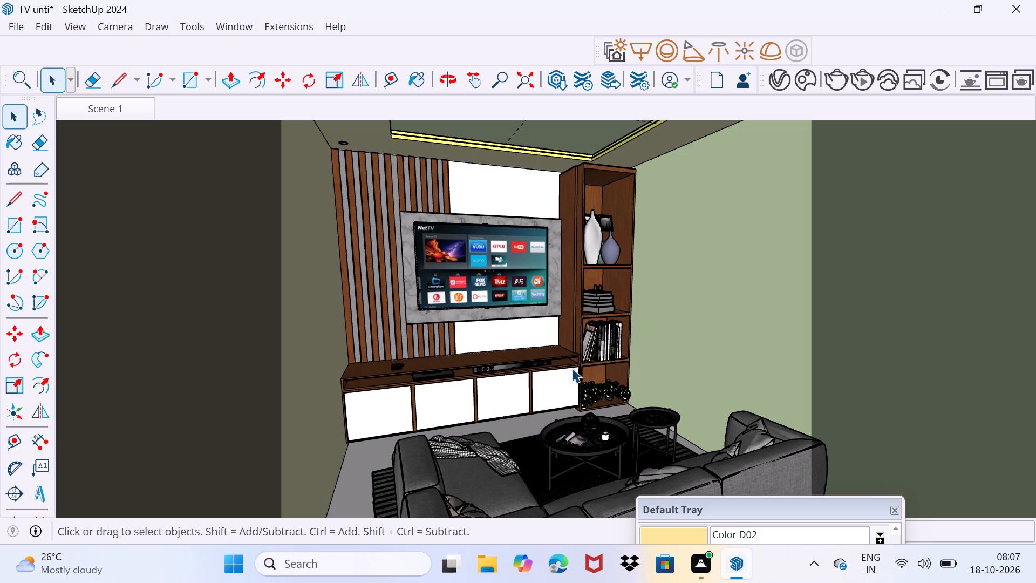
Show back edges and move the potted plant nearest the side wall inward, fully inside the shelf unit's bottom compartment.
{"action": "scroll", "coordinate": [603, 389], "scroll_direction": "up", "scroll_amount": 12}
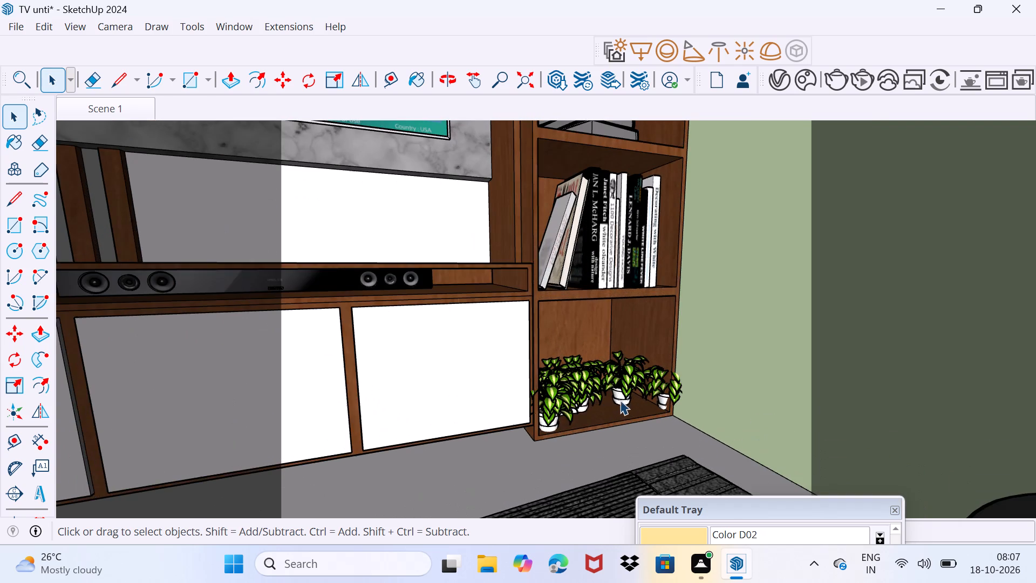
{"action": "middle_click_drag", "start_coordinate": [622, 403], "coordinate": [560, 403]}
{"action": "scroll", "coordinate": [570, 411], "scroll_direction": "up", "scroll_amount": 4}
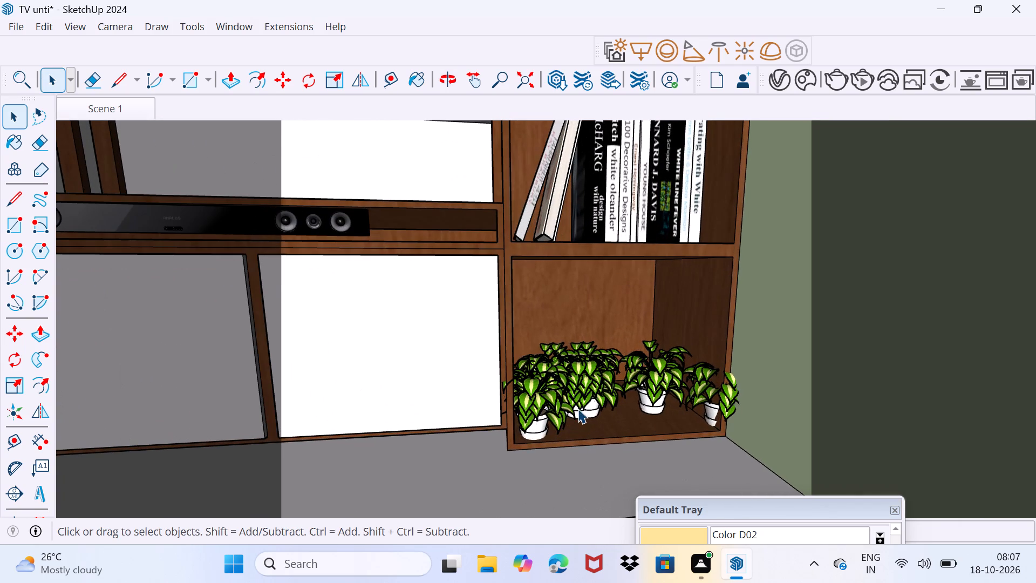
{"action": "left_click", "coordinate": [707, 414]}
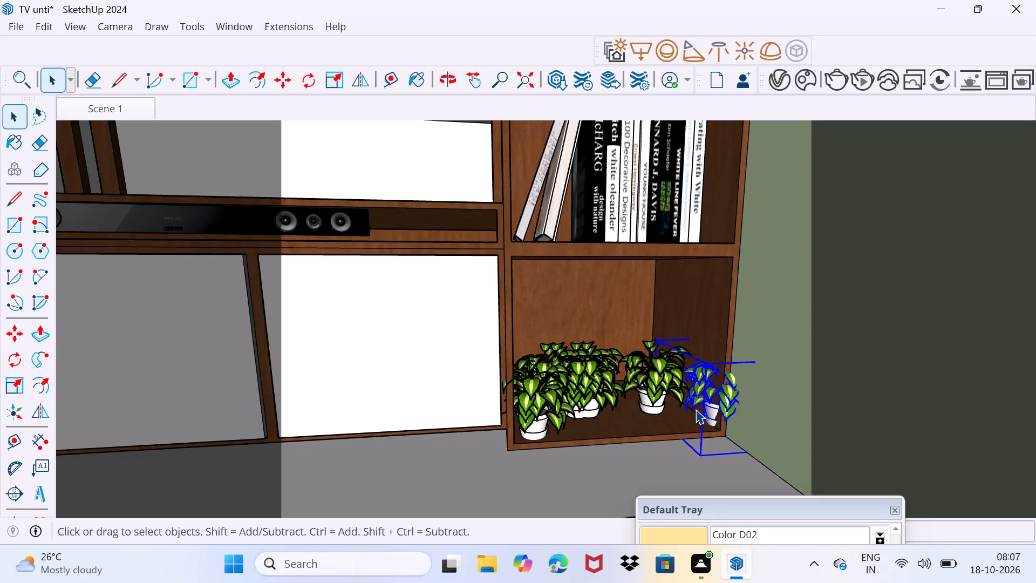
{"action": "key", "text": "slash"}
{"action": "key", "text": "k"}
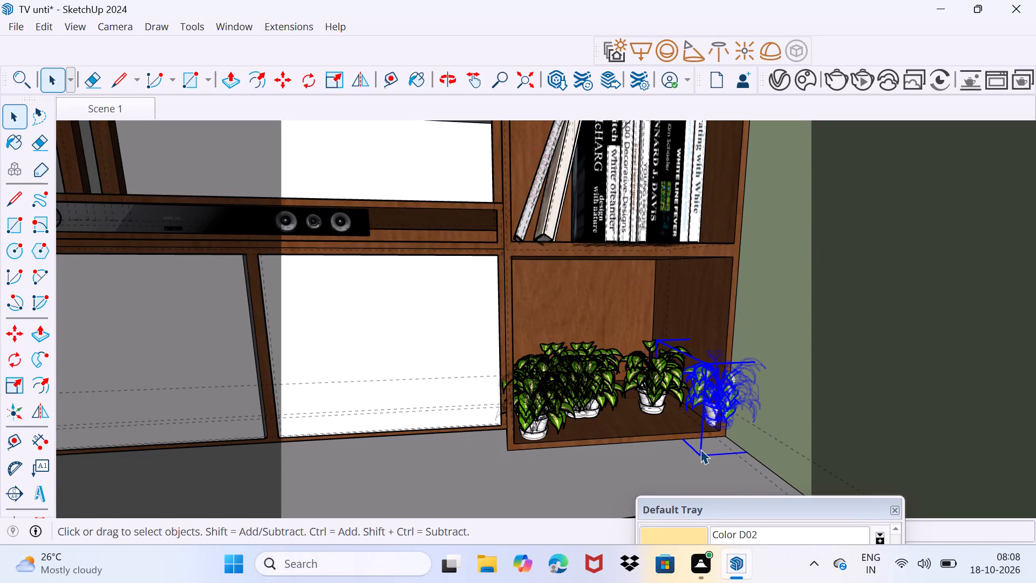
{"action": "key", "text": "k"}
{"action": "type", "text": "km"}
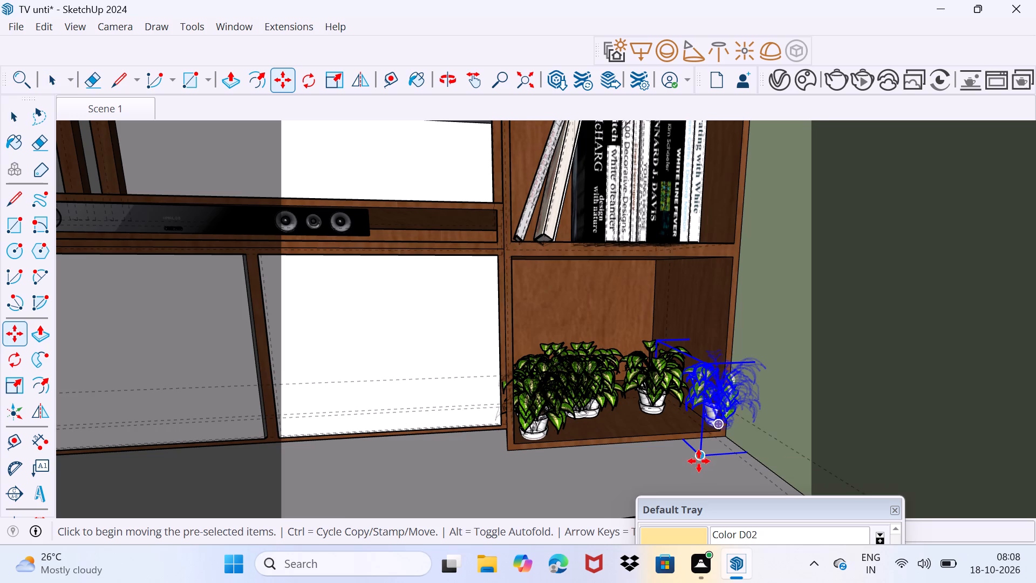
{"action": "left_click", "coordinate": [699, 456]}
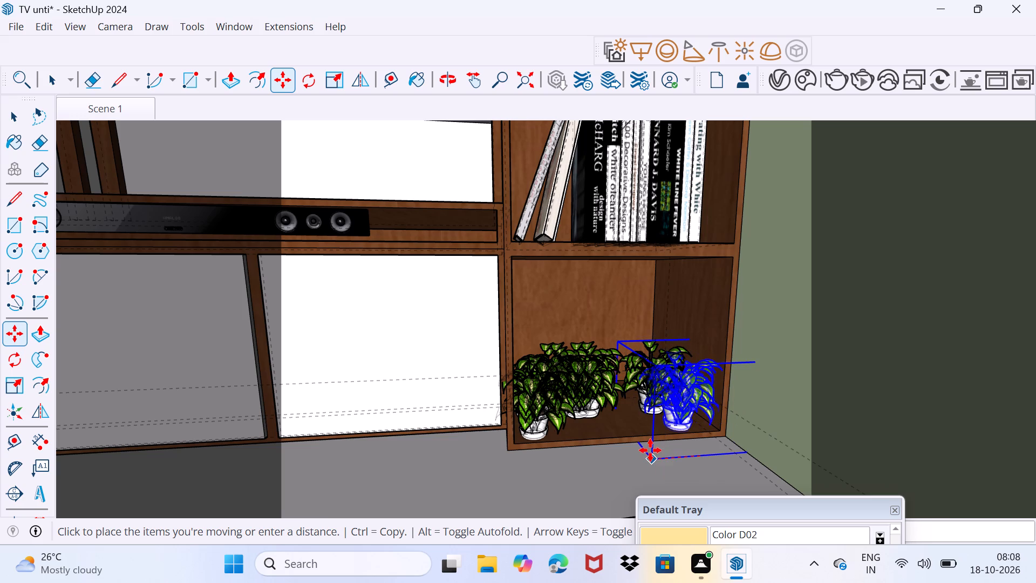
{"action": "left_click", "coordinate": [650, 451]}
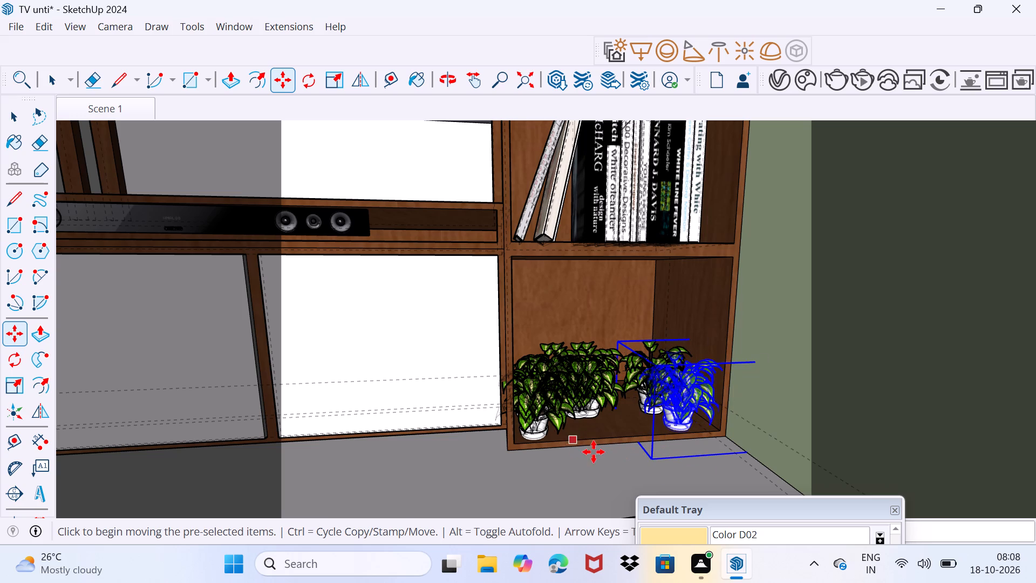
Copy the moved potted plant along the front of the bottom compartment, into the gap between the existing plants.
{"action": "left_click", "coordinate": [655, 458]}
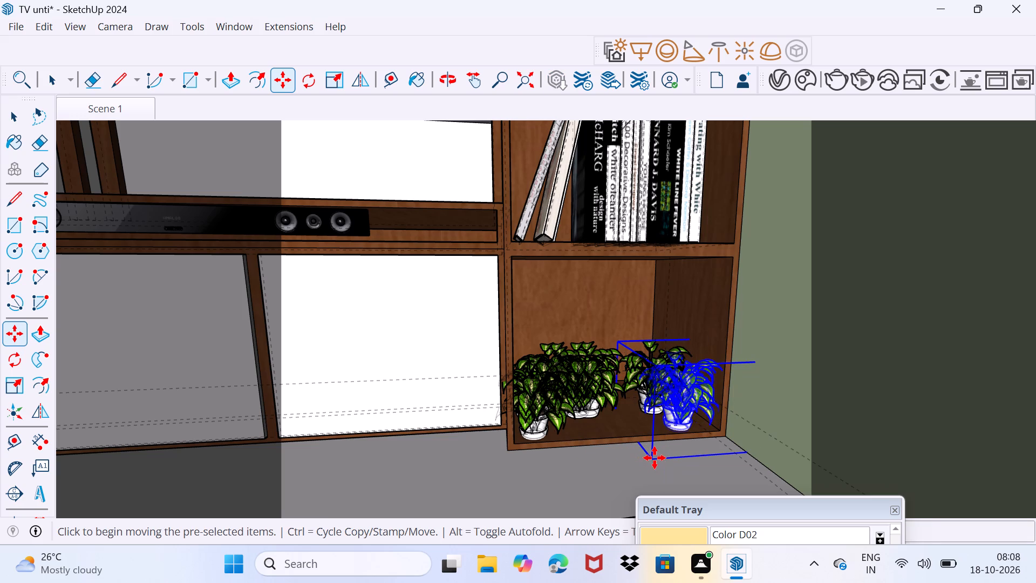
{"action": "left_click", "coordinate": [580, 457]}
{"action": "key", "text": "space"}
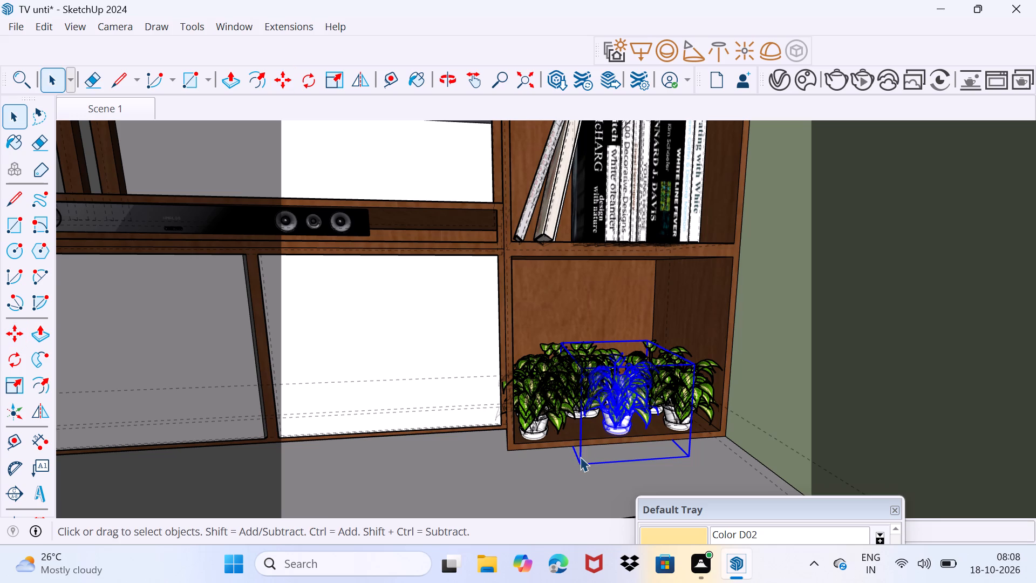
{"action": "left_click_drag", "start_coordinate": [571, 472], "coordinate": [577, 460]}
Check the rearranged plants from farther back, return to the Scene 1 view and look closer at the TV wall.
{"action": "scroll", "coordinate": [551, 464], "scroll_direction": "down", "scroll_amount": 5}
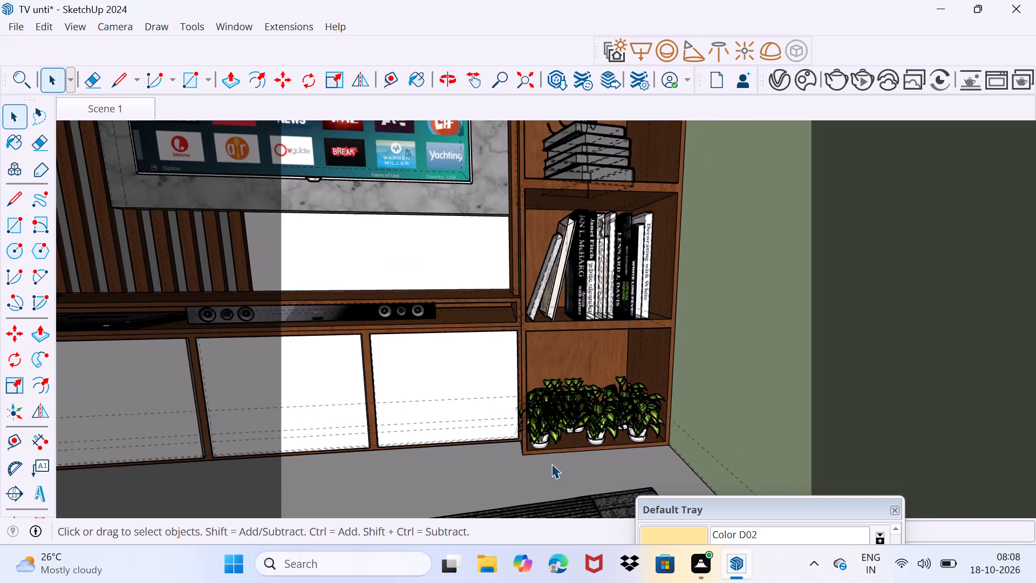
{"action": "scroll", "coordinate": [551, 464], "scroll_direction": "down", "scroll_amount": 6}
{"action": "middle_click_drag", "start_coordinate": [534, 452], "coordinate": [568, 443]}
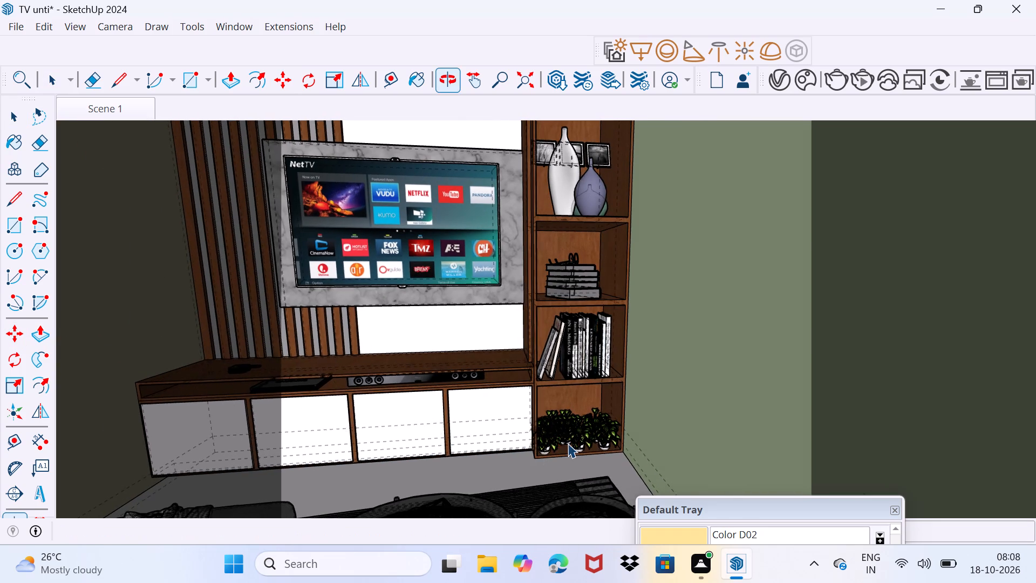
{"action": "left_click_drag", "start_coordinate": [527, 469], "coordinate": [547, 443]}
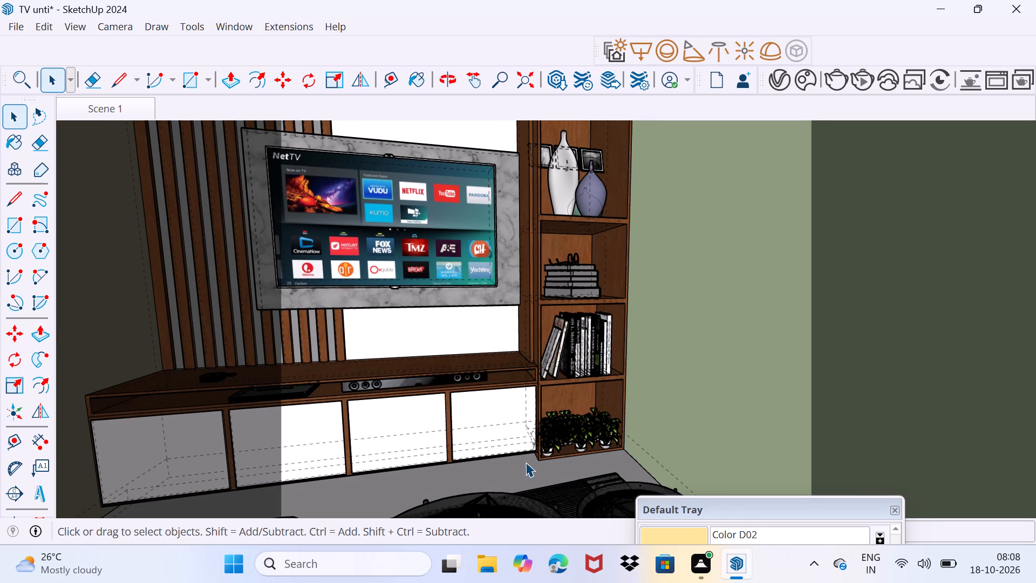
{"action": "left_click", "coordinate": [526, 462]}
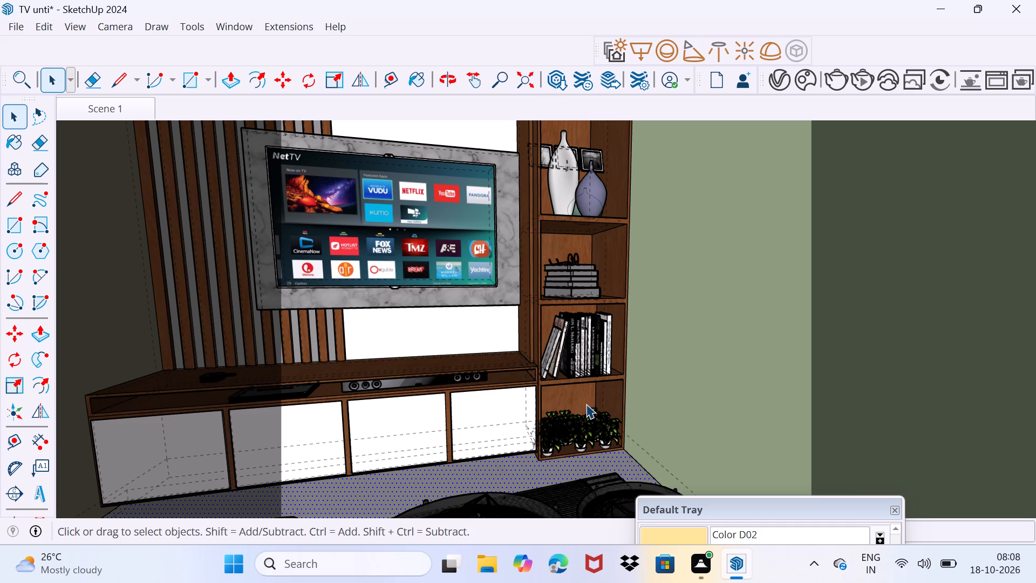
{"action": "left_click", "coordinate": [124, 103]}
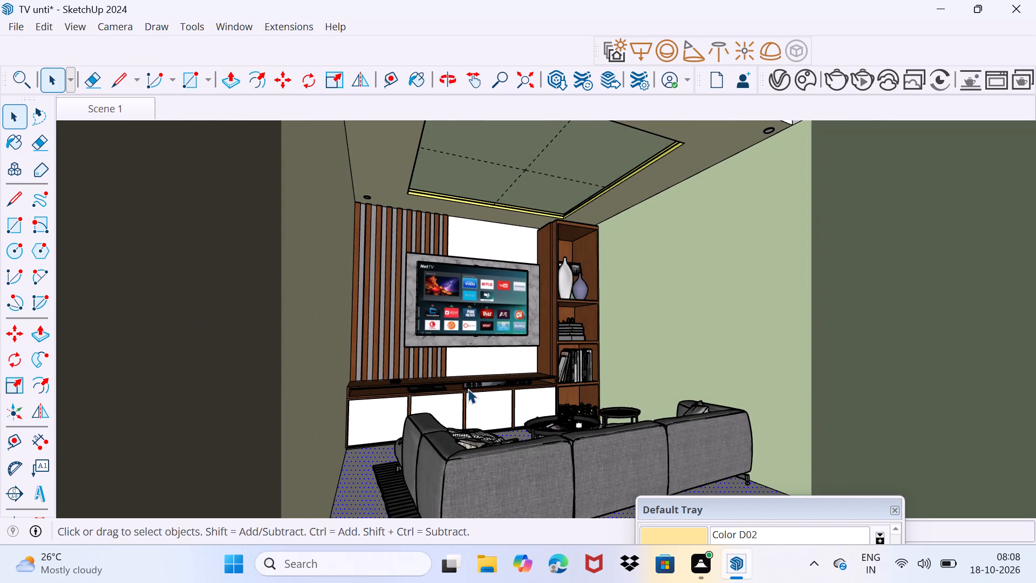
{"action": "scroll", "coordinate": [467, 385], "scroll_direction": "up", "scroll_amount": 1}
{"action": "middle_click_drag", "start_coordinate": [474, 379], "coordinate": [482, 375]}
{"action": "scroll", "coordinate": [453, 408], "scroll_direction": "up", "scroll_amount": 1}
{"action": "middle_click_drag", "start_coordinate": [453, 408], "coordinate": [460, 412]}
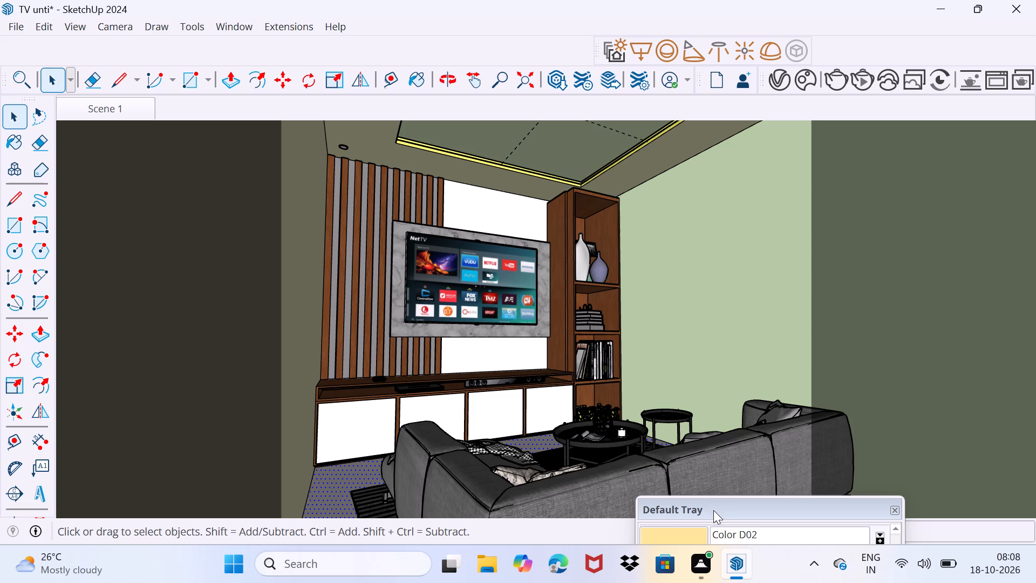
Bring the Default Tray back up and paint the plain wall areas above and below the TV panel with white Color M00.
{"action": "left_click_drag", "start_coordinate": [713, 509], "coordinate": [856, 188]}
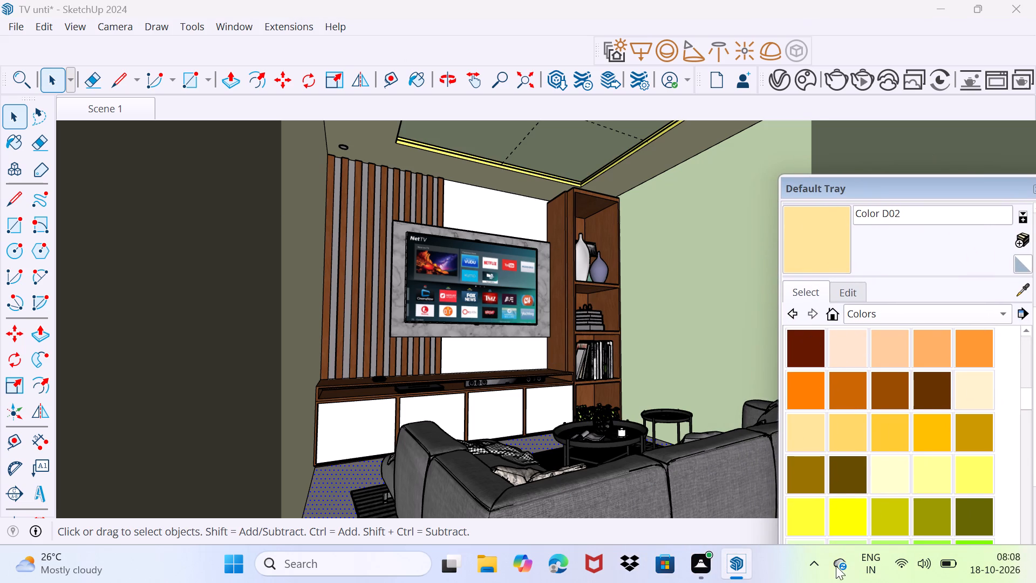
{"action": "scroll", "coordinate": [929, 386], "scroll_direction": "down", "scroll_amount": 8}
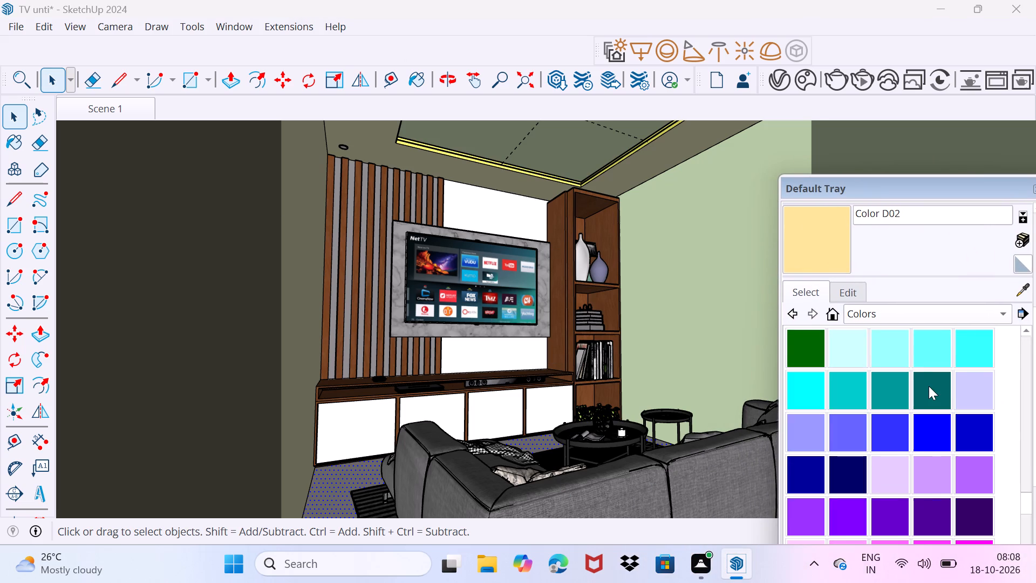
{"action": "scroll", "coordinate": [929, 386], "scroll_direction": "down", "scroll_amount": 9}
{"action": "scroll", "coordinate": [929, 386], "scroll_direction": "up", "scroll_amount": 4}
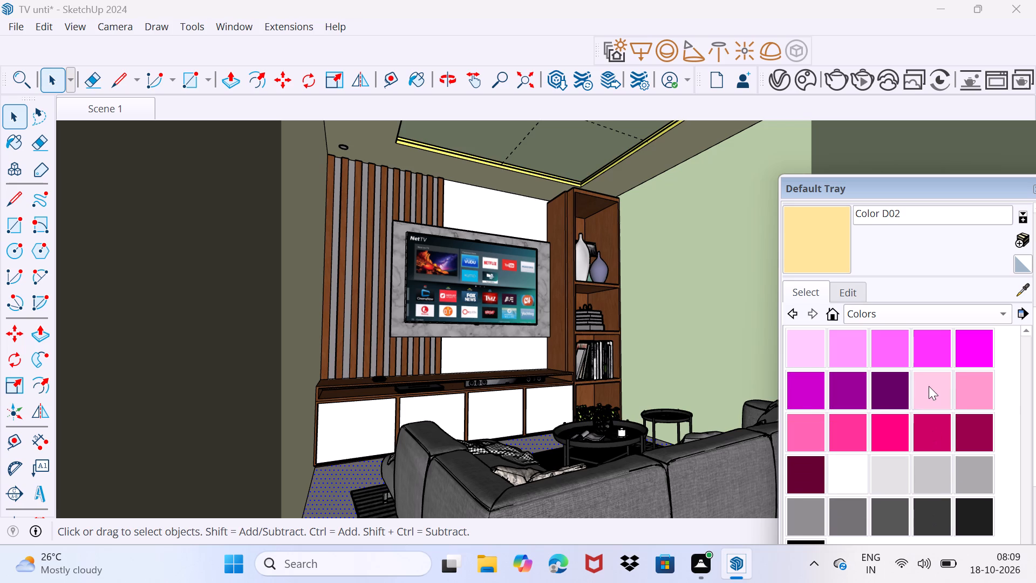
{"action": "scroll", "coordinate": [929, 386], "scroll_direction": "up", "scroll_amount": 1}
{"action": "scroll", "coordinate": [929, 387], "scroll_direction": "down", "scroll_amount": 3}
{"action": "left_click", "coordinate": [841, 388]}
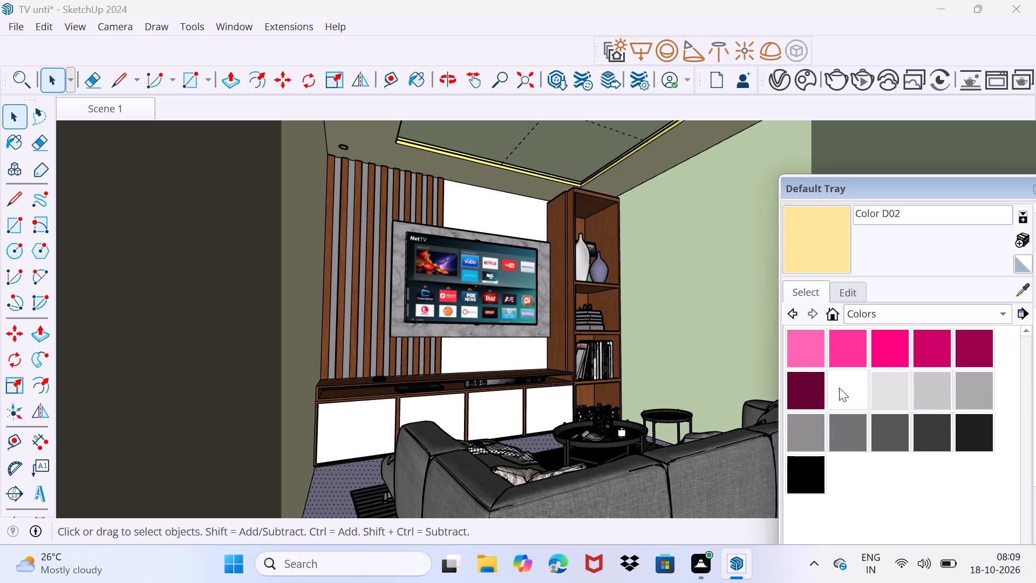
{"action": "left_click", "coordinate": [512, 356]}
{"action": "left_click", "coordinate": [497, 212]}
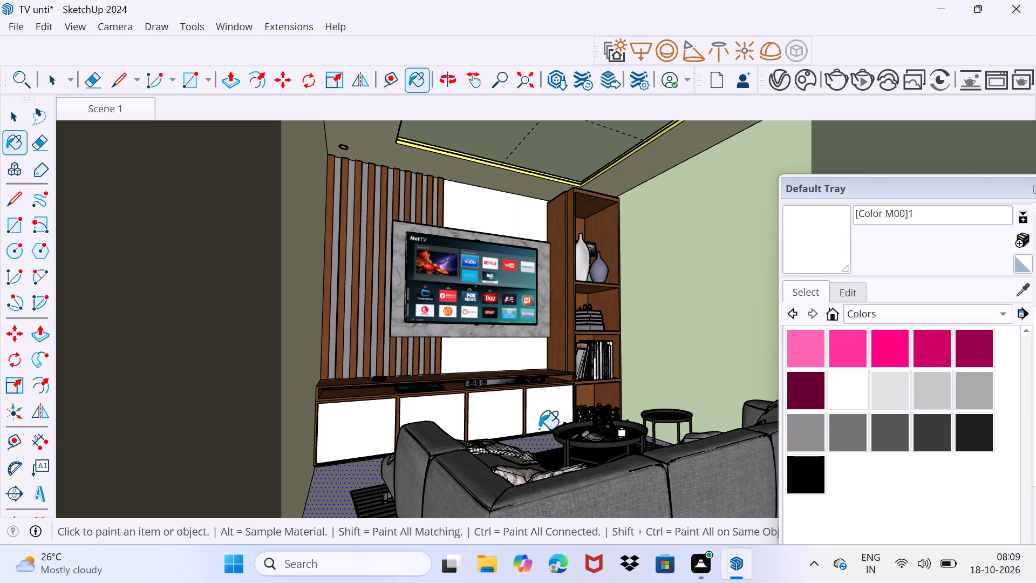
Paint the four cabinet fronts below the TV with white Color M00 and clear the selection.
{"action": "left_click", "coordinate": [536, 415]}
{"action": "left_click", "coordinate": [483, 425]}
{"action": "left_click", "coordinate": [447, 415]}
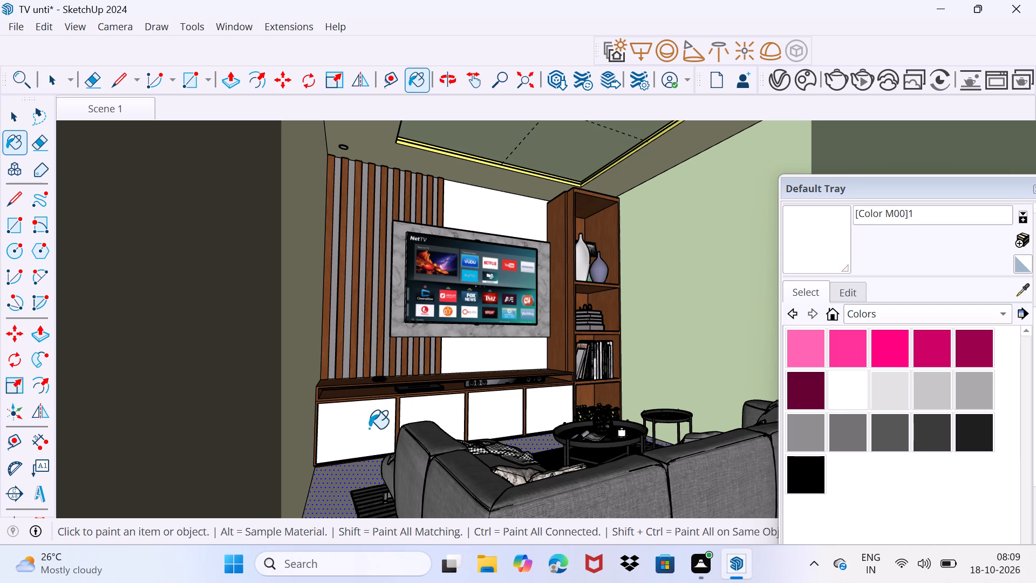
{"action": "left_click", "coordinate": [369, 429]}
{"action": "key", "text": "space"}
{"action": "left_click_drag", "start_coordinate": [335, 480], "coordinate": [336, 470]}
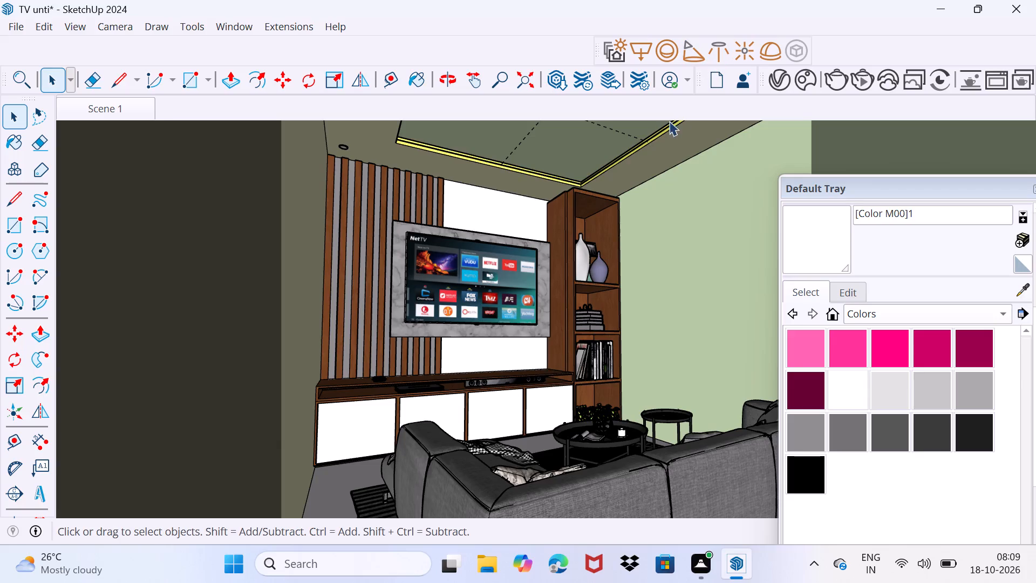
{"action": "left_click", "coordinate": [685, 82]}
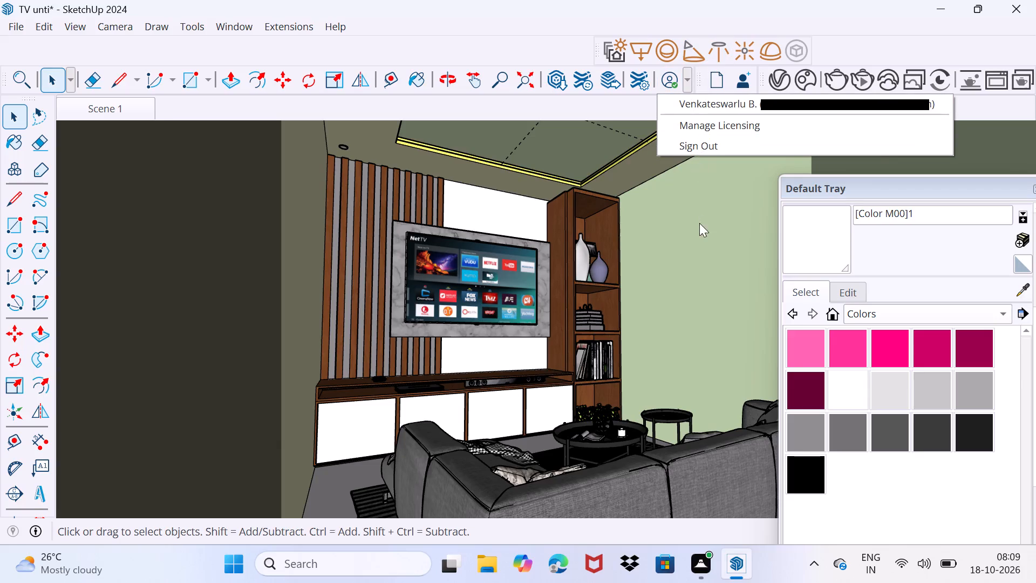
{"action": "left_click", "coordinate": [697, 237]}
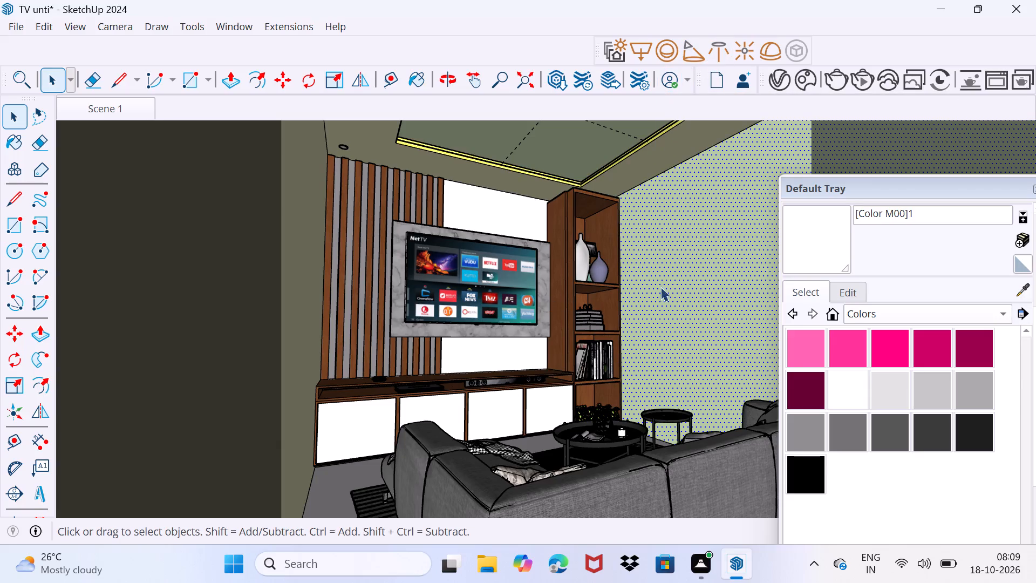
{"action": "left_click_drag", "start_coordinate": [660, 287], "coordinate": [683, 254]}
Paint the side wall beside the shelf unit and the ceiling with pale yellow Color E01 from the Colors library.
{"action": "scroll", "coordinate": [865, 424], "scroll_direction": "up", "scroll_amount": 6}
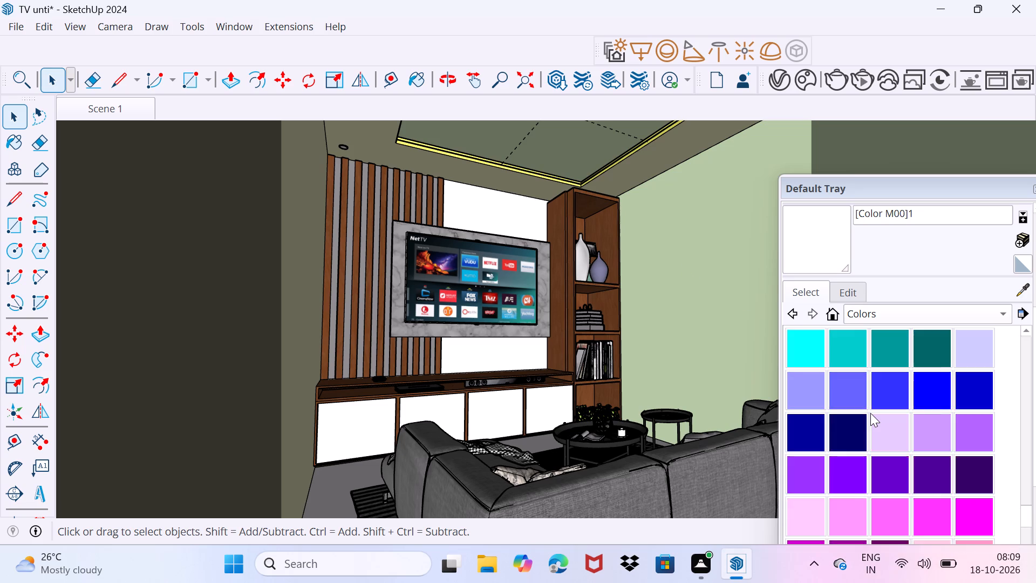
{"action": "scroll", "coordinate": [870, 413], "scroll_direction": "up", "scroll_amount": 9}
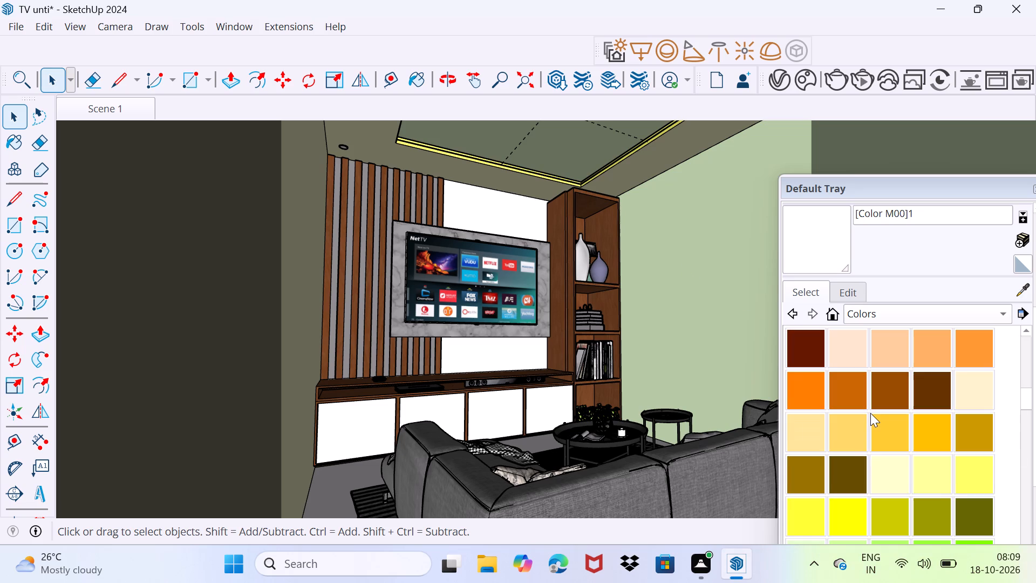
{"action": "scroll", "coordinate": [870, 413], "scroll_direction": "down", "scroll_amount": 1}
{"action": "left_click", "coordinate": [884, 425]}
{"action": "left_click", "coordinate": [687, 333]}
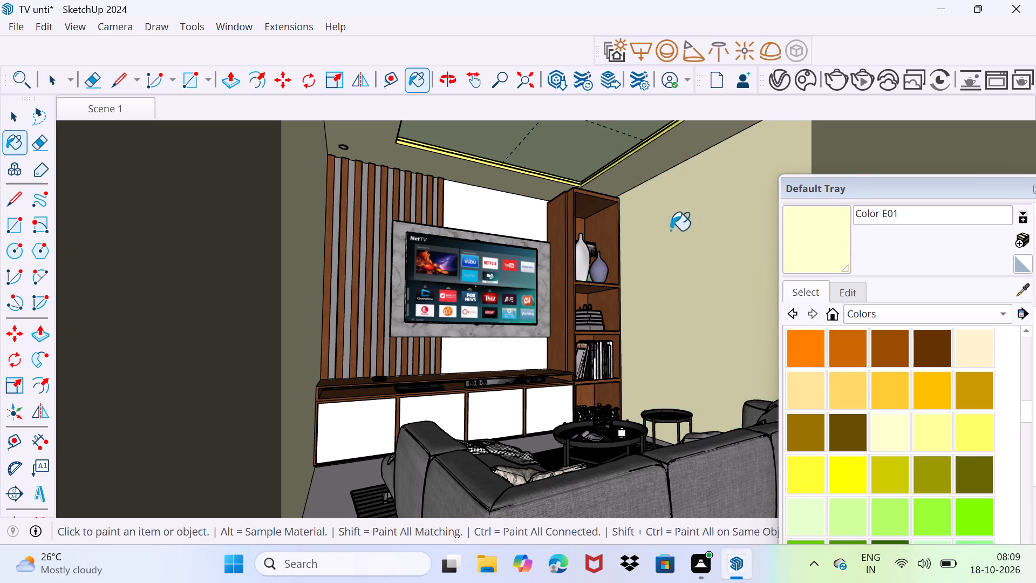
{"action": "left_click", "coordinate": [644, 158]}
{"action": "left_click", "coordinate": [595, 161]}
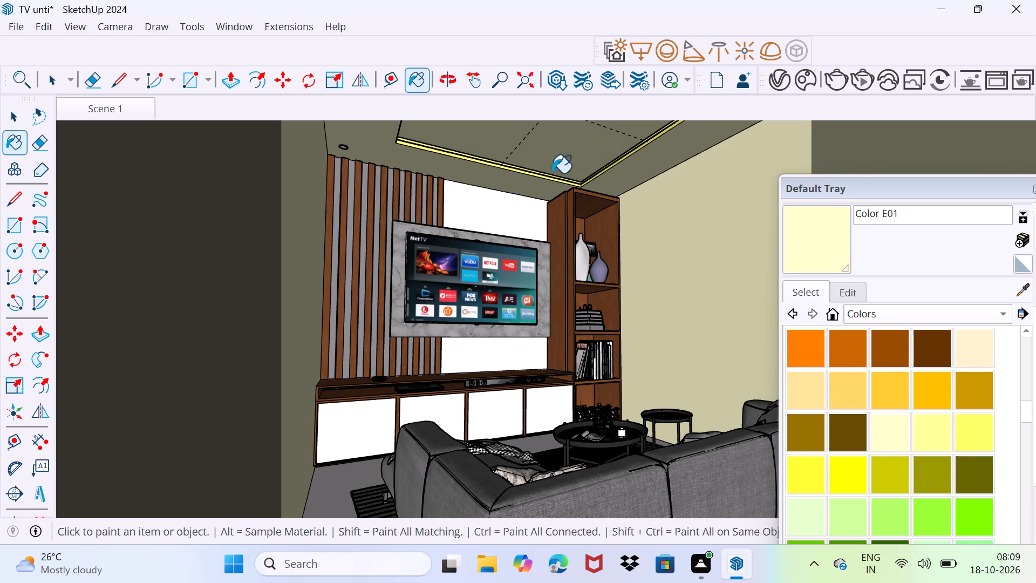
Paint the opposite side wall, next to the wooden slats, with Color E01.
{"action": "scroll", "coordinate": [472, 168], "scroll_direction": "down", "scroll_amount": 3}
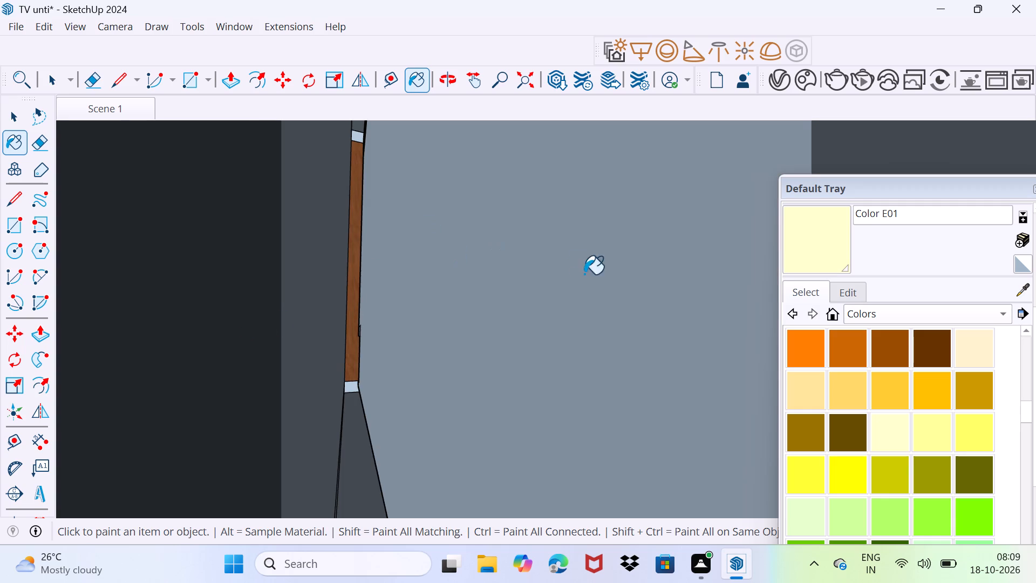
{"action": "middle_click_drag", "start_coordinate": [584, 276], "coordinate": [412, 291]}
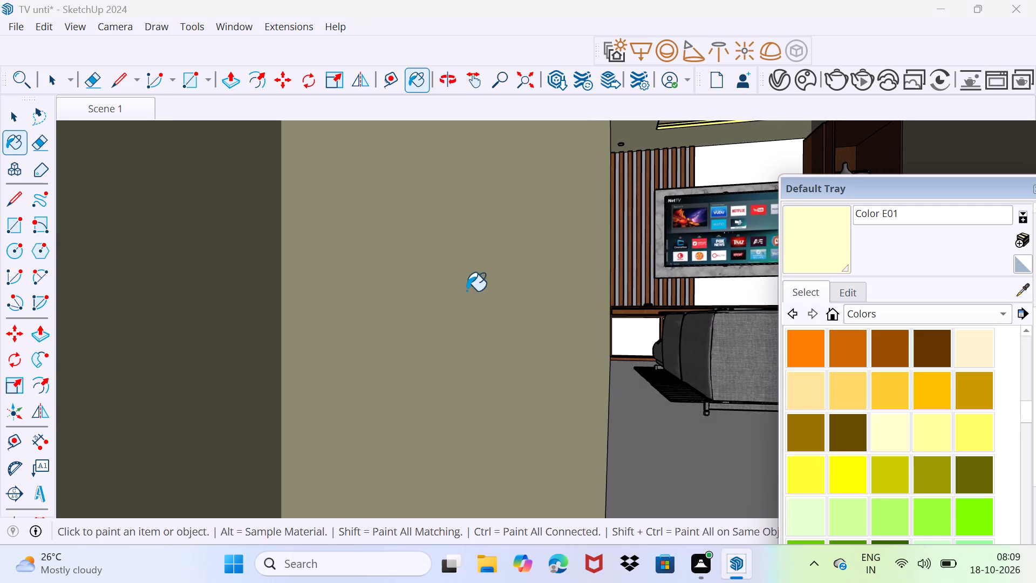
{"action": "middle_click_drag", "start_coordinate": [581, 327], "coordinate": [478, 319]}
{"action": "scroll", "coordinate": [530, 321], "scroll_direction": "down", "scroll_amount": 7}
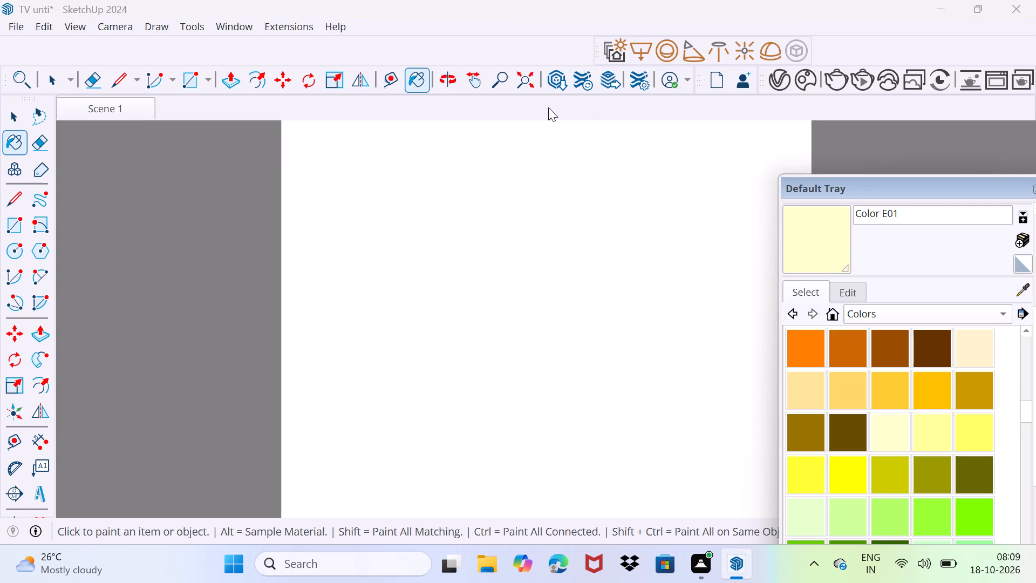
{"action": "middle_click_drag", "start_coordinate": [636, 274], "coordinate": [487, 268]}
{"action": "middle_click_drag", "start_coordinate": [794, 327], "coordinate": [622, 309]}
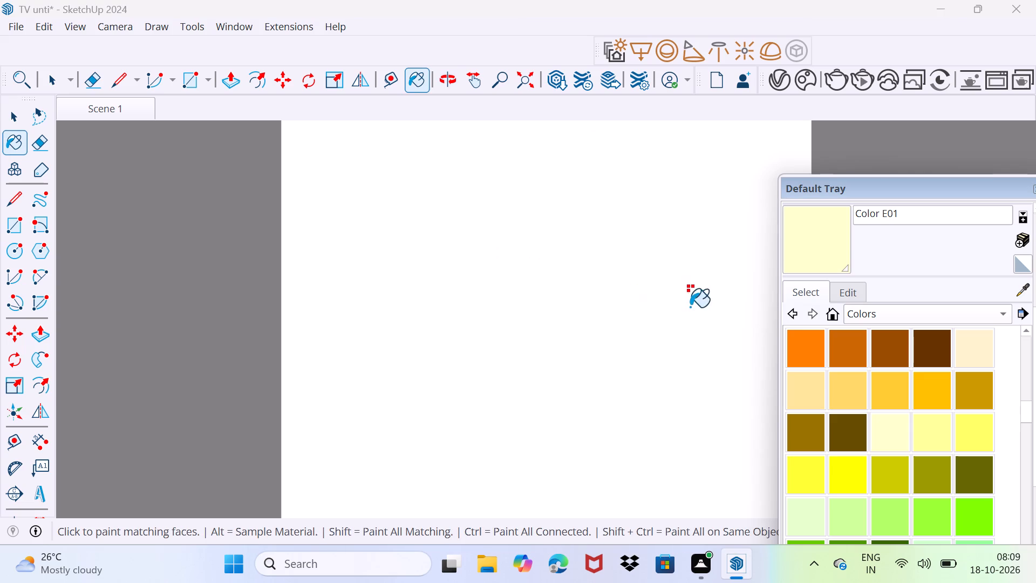
{"action": "middle_click_drag", "start_coordinate": [690, 307], "coordinate": [504, 283]}
{"action": "scroll", "coordinate": [606, 268], "scroll_direction": "down", "scroll_amount": 2}
{"action": "middle_click_drag", "start_coordinate": [621, 269], "coordinate": [451, 236], "text": "shift"}
{"action": "scroll", "coordinate": [522, 252], "scroll_direction": "down", "scroll_amount": 4}
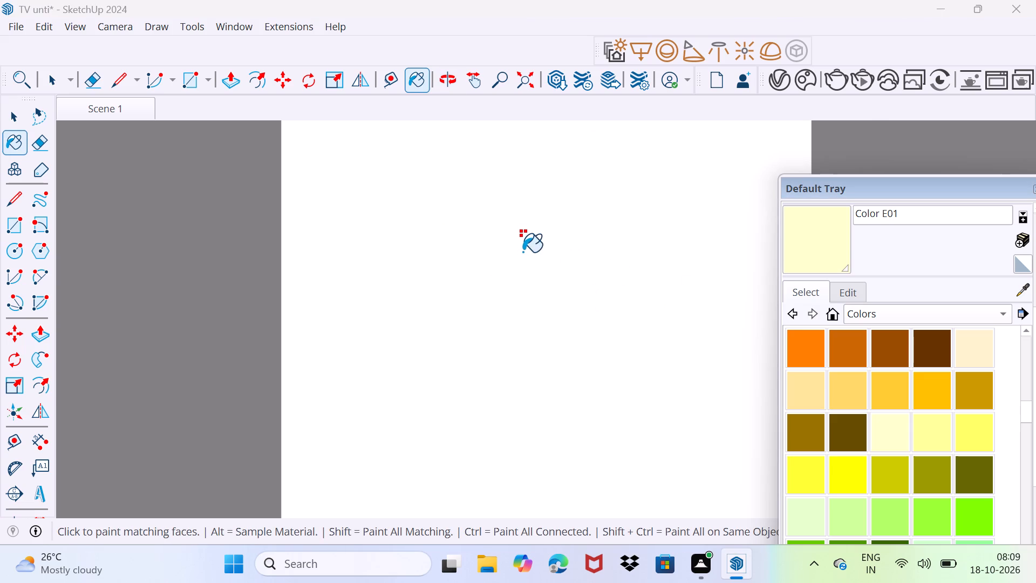
{"action": "scroll", "coordinate": [523, 252], "scroll_direction": "down", "scroll_amount": 4}
{"action": "middle_click", "coordinate": [553, 257]}
{"action": "scroll", "coordinate": [553, 258], "scroll_direction": "down", "scroll_amount": 6}
{"action": "left_click", "coordinate": [519, 84]}
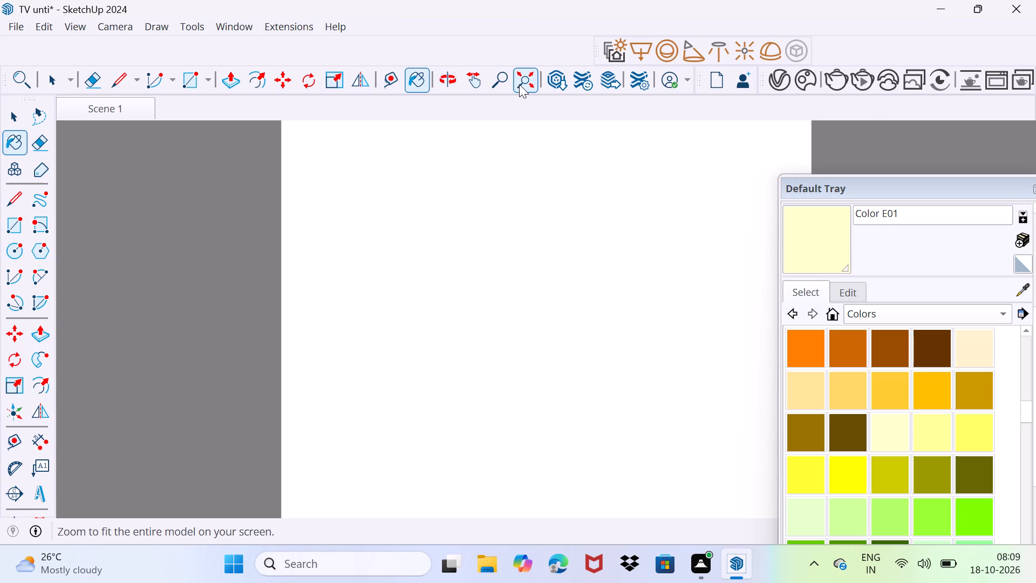
{"action": "scroll", "coordinate": [685, 364], "scroll_direction": "up", "scroll_amount": 2}
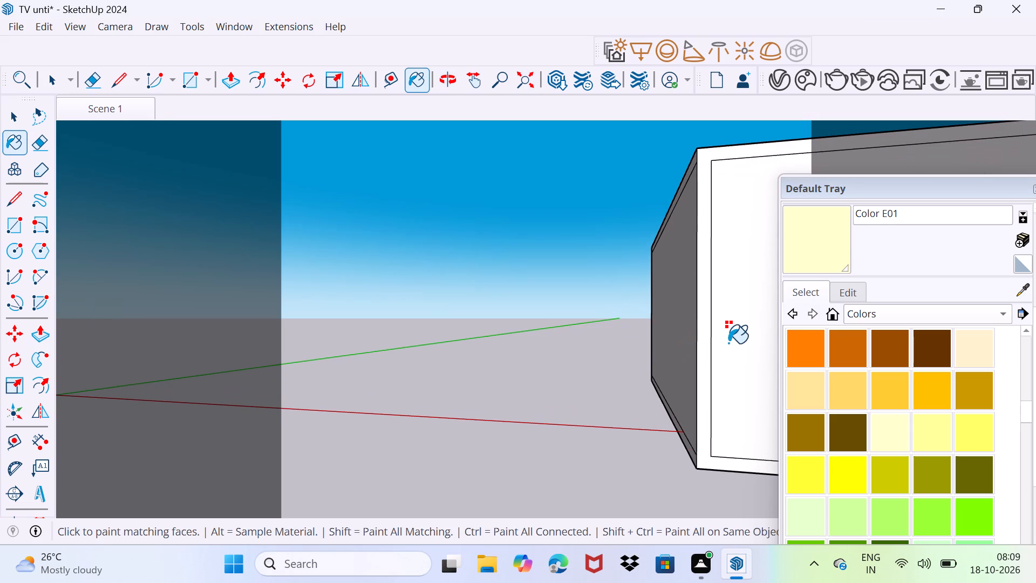
{"action": "middle_click_drag", "start_coordinate": [728, 343], "coordinate": [414, 385], "text": "shift"}
{"action": "scroll", "coordinate": [521, 410], "scroll_direction": "up", "scroll_amount": 6}
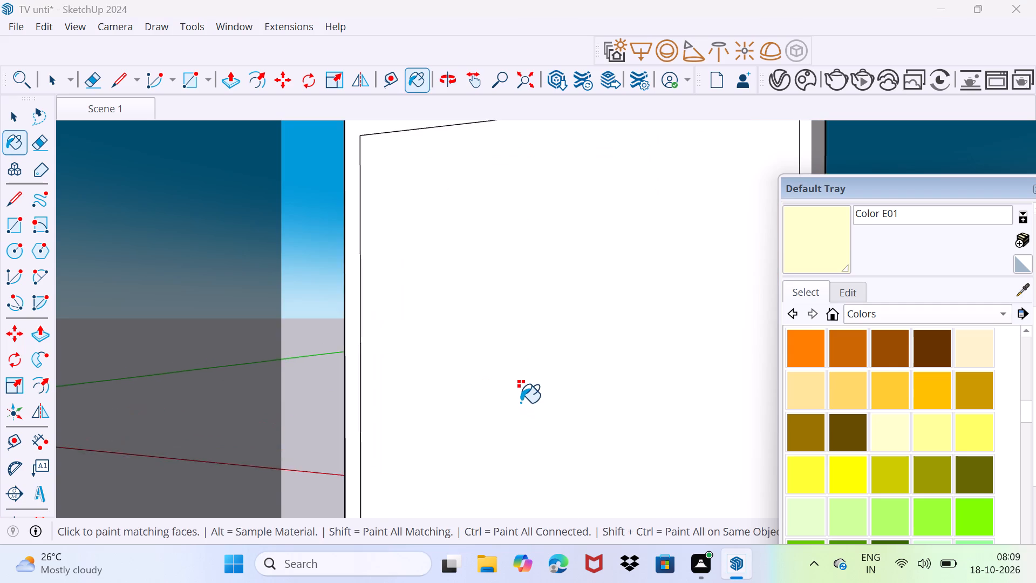
{"action": "scroll", "coordinate": [521, 403], "scroll_direction": "up", "scroll_amount": 20}
{"action": "scroll", "coordinate": [521, 403], "scroll_direction": "up", "scroll_amount": 8}
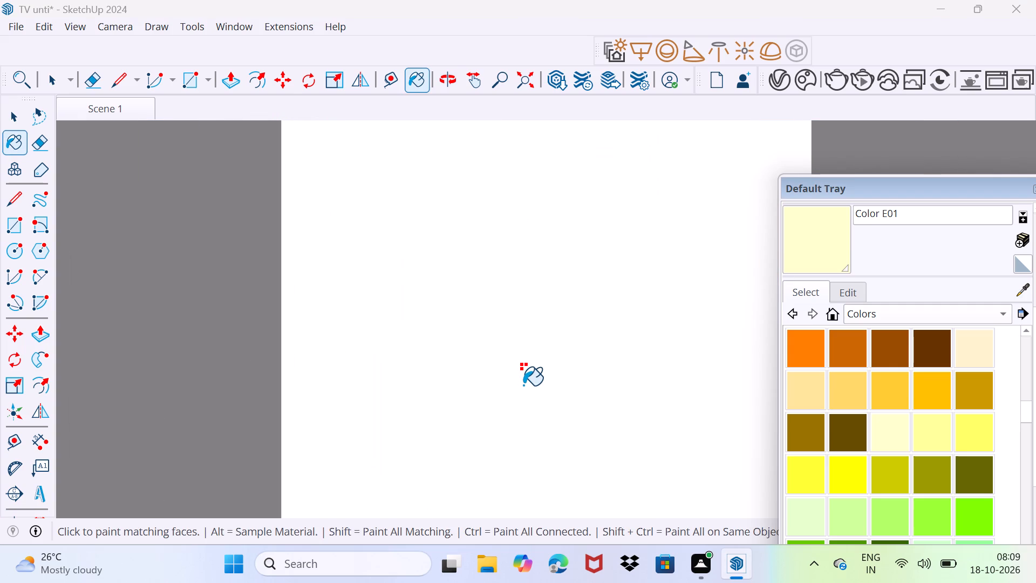
{"action": "scroll", "coordinate": [523, 385], "scroll_direction": "up", "scroll_amount": 20}
{"action": "scroll", "coordinate": [527, 381], "scroll_direction": "up", "scroll_amount": 6}
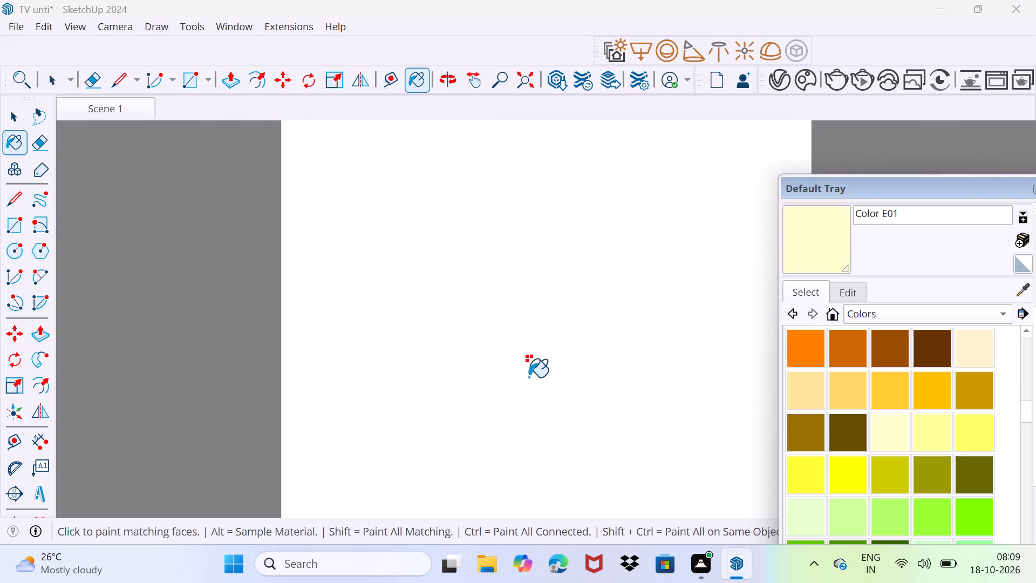
{"action": "scroll", "coordinate": [529, 377], "scroll_direction": "up", "scroll_amount": 20}
{"action": "scroll", "coordinate": [529, 377], "scroll_direction": "up", "scroll_amount": 10}
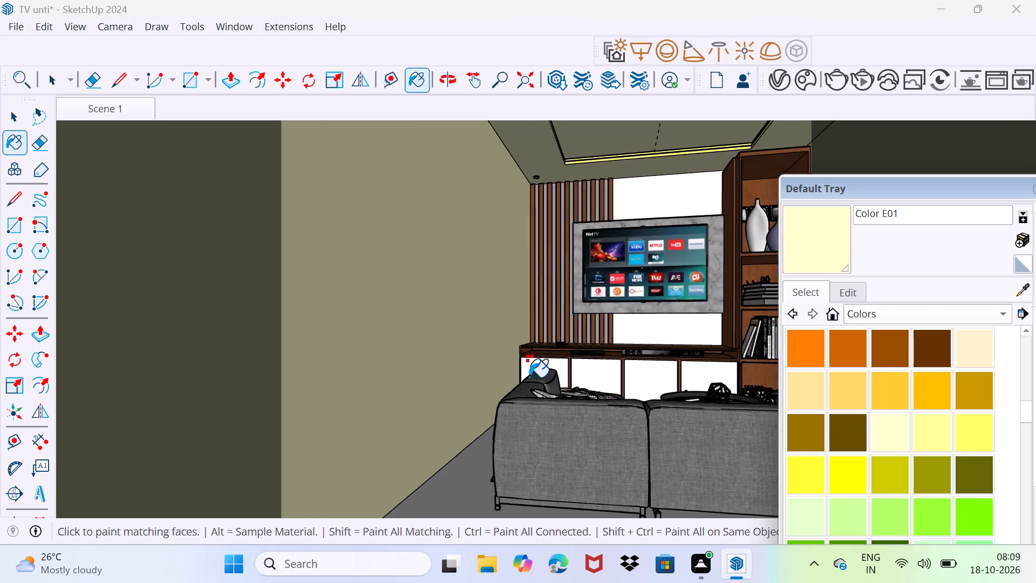
{"action": "scroll", "coordinate": [529, 377], "scroll_direction": "up", "scroll_amount": 5}
{"action": "scroll", "coordinate": [529, 377], "scroll_direction": "down", "scroll_amount": 3}
{"action": "left_click", "coordinate": [489, 331]}
{"action": "left_click", "coordinate": [472, 327]}
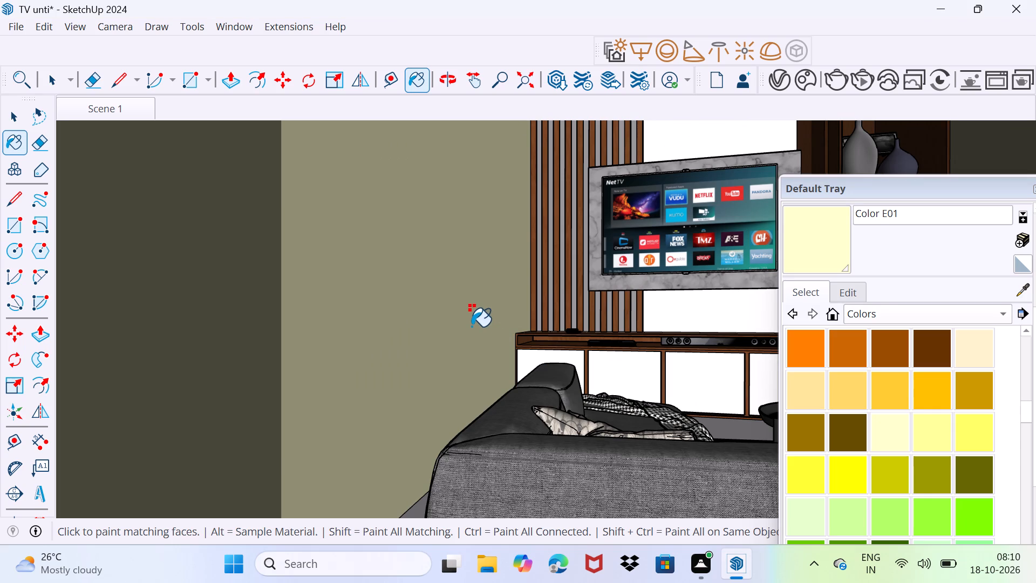
{"action": "left_click", "coordinate": [821, 236]}
{"action": "left_click", "coordinate": [441, 323]}
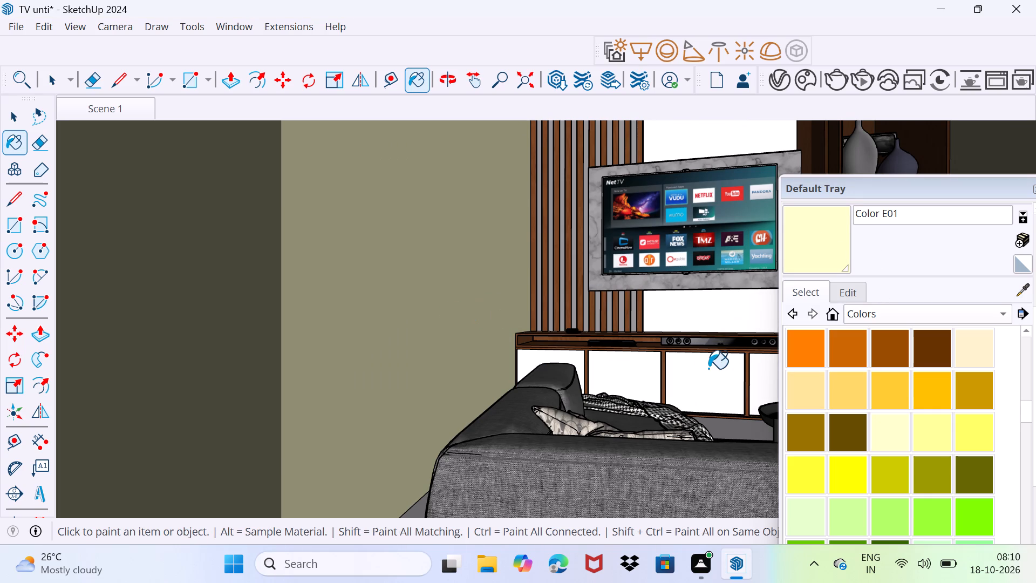
{"action": "key", "text": "space"}
{"action": "left_click_drag", "start_coordinate": [444, 268], "coordinate": [493, 180]}
Return to the Scene 1 view, move the Default Tray down clear of the model and examine the repainted room around the TV wall.
{"action": "scroll", "coordinate": [482, 177], "scroll_direction": "down", "scroll_amount": 3}
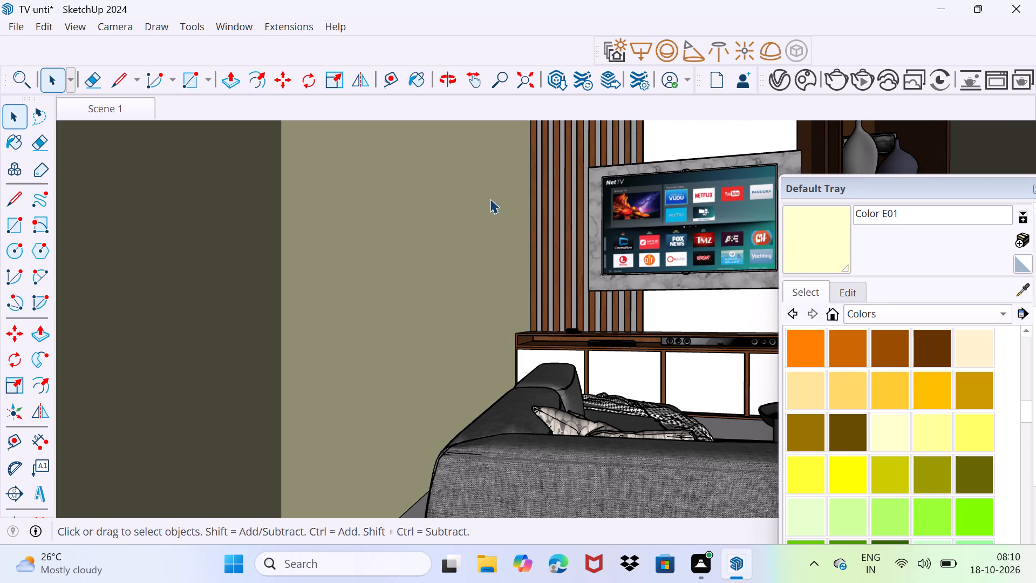
{"action": "middle_click_drag", "start_coordinate": [504, 216], "coordinate": [523, 233]}
{"action": "scroll", "coordinate": [507, 220], "scroll_direction": "down", "scroll_amount": 1}
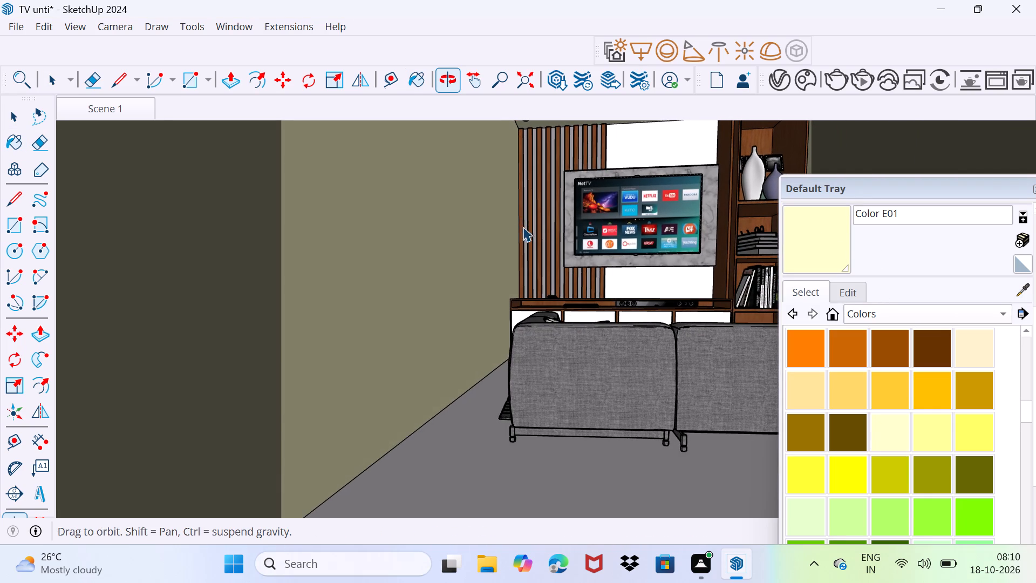
{"action": "left_click", "coordinate": [134, 105]}
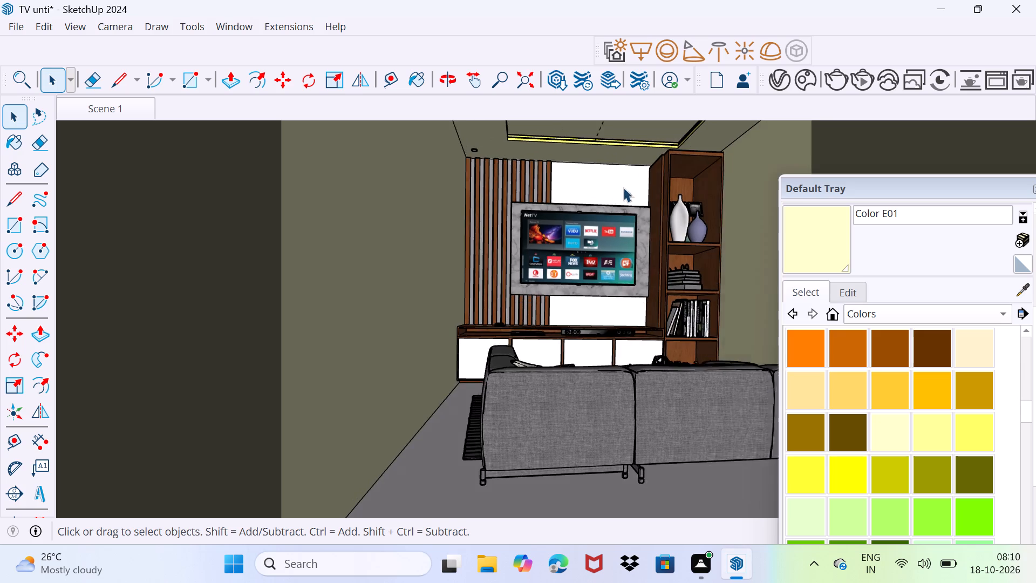
{"action": "left_click_drag", "start_coordinate": [830, 186], "coordinate": [753, 354]}
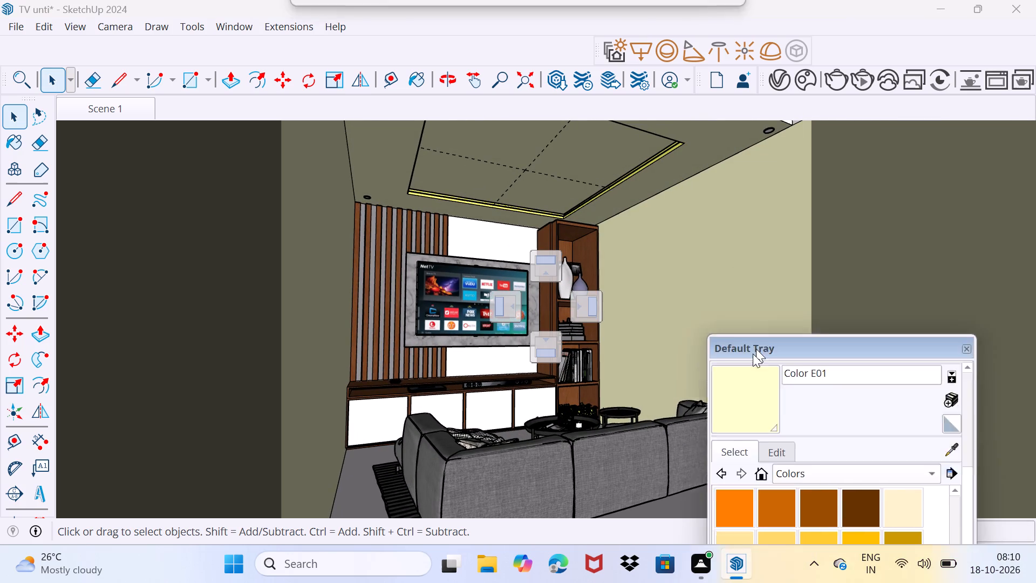
{"action": "left_click_drag", "start_coordinate": [753, 354], "coordinate": [673, 513]}
{"action": "middle_click_drag", "start_coordinate": [544, 423], "coordinate": [550, 399]}
{"action": "scroll", "coordinate": [520, 403], "scroll_direction": "up", "scroll_amount": 2}
{"action": "middle_click_drag", "start_coordinate": [520, 391], "coordinate": [498, 421], "text": "shift"}
{"action": "middle_click_drag", "start_coordinate": [492, 428], "coordinate": [503, 420]}
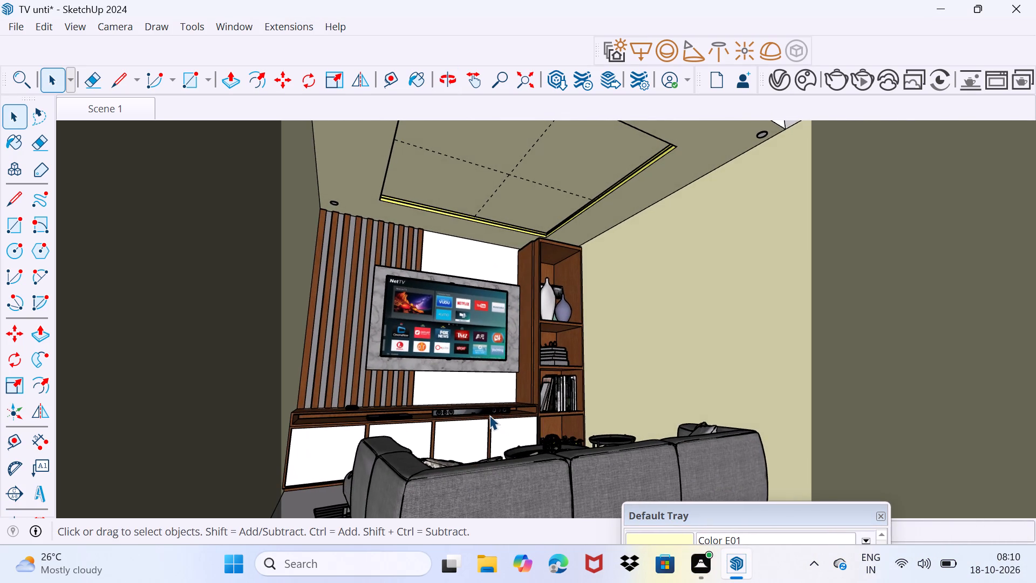
{"action": "scroll", "coordinate": [489, 415], "scroll_direction": "up", "scroll_amount": 1}
{"action": "middle_click_drag", "start_coordinate": [489, 415], "coordinate": [495, 416]}
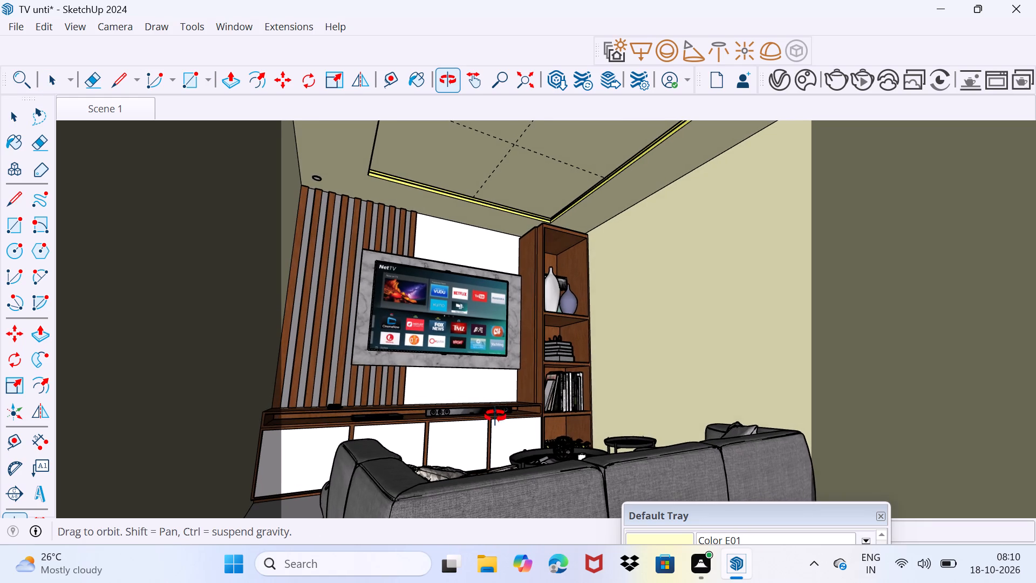
{"action": "middle_click_drag", "start_coordinate": [495, 416], "coordinate": [499, 422]}
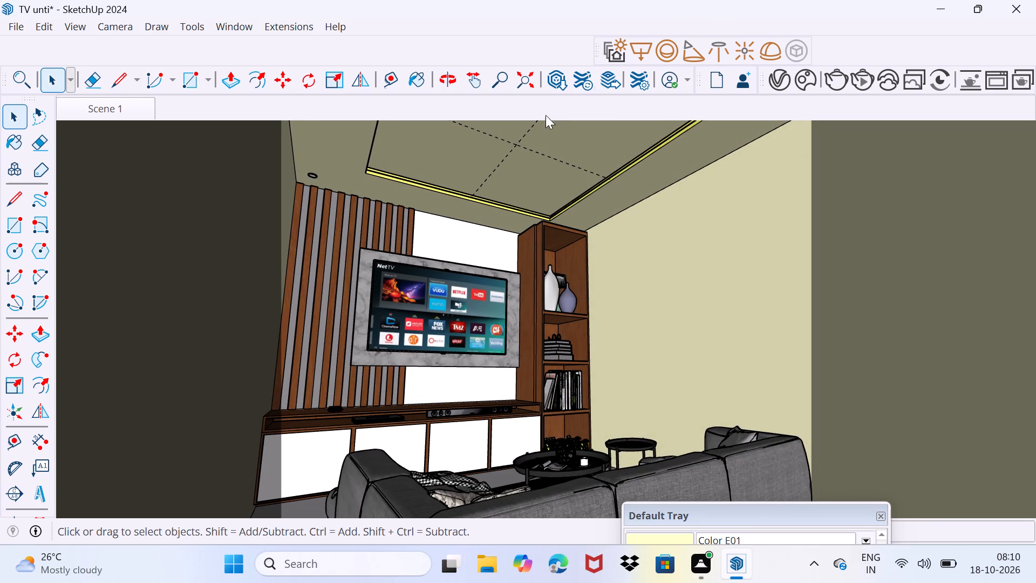
Draw a stepped polyline with the Line tool on open ground outside the room, closing a small horizontal rectangle at its upper end.
{"action": "left_click", "coordinate": [524, 82]}
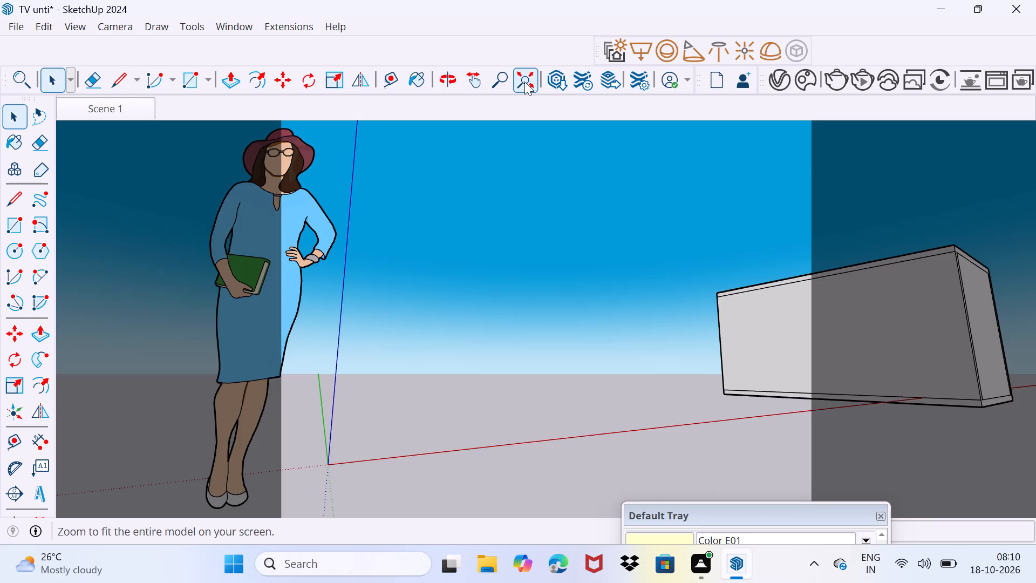
{"action": "scroll", "coordinate": [534, 94], "scroll_direction": "down", "scroll_amount": 3}
{"action": "middle_click_drag", "start_coordinate": [561, 390], "coordinate": [422, 442]}
{"action": "key", "text": "l"}
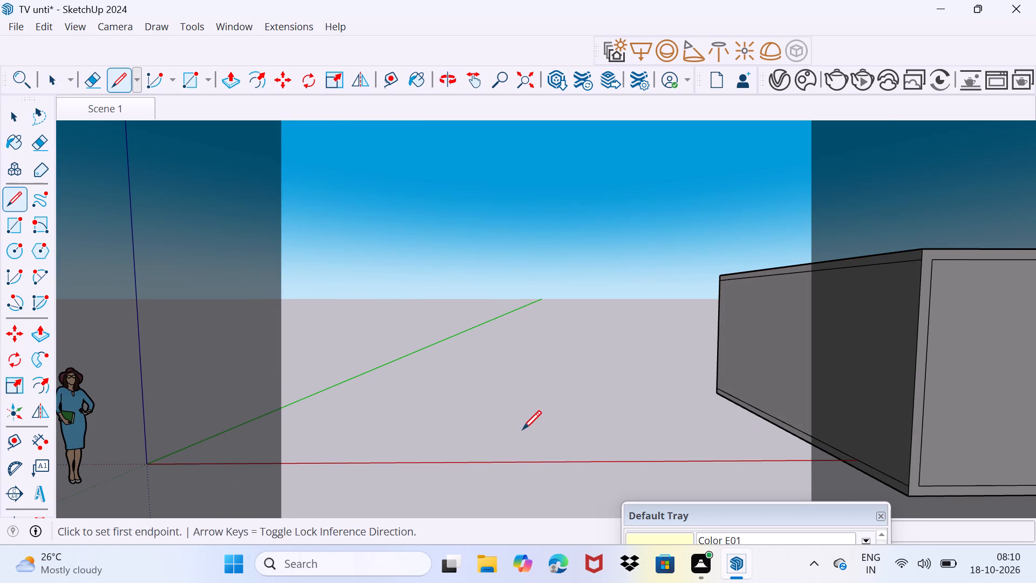
{"action": "left_click", "coordinate": [533, 438]}
{"action": "left_click", "coordinate": [526, 396]}
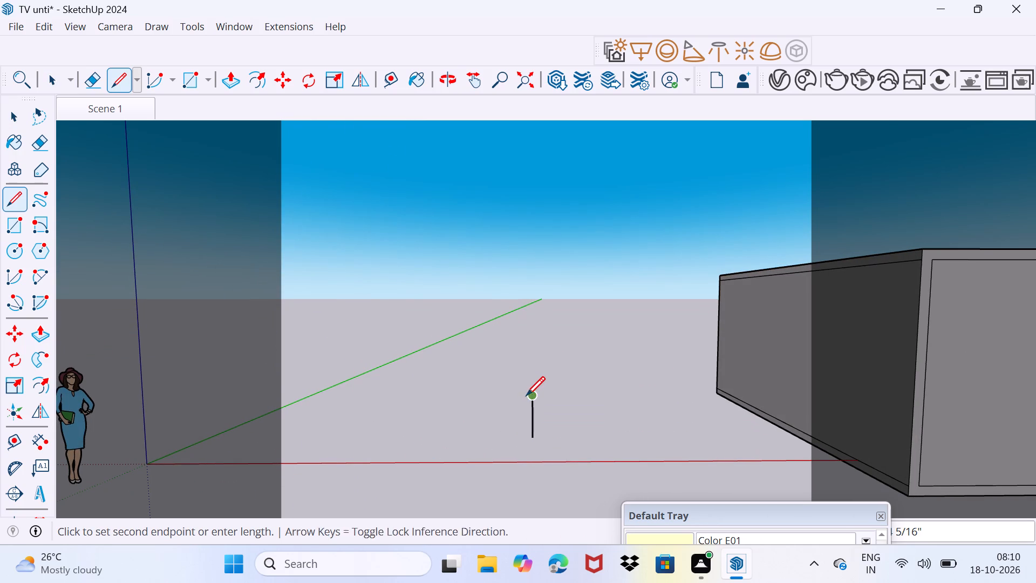
{"action": "left_click", "coordinate": [506, 403]}
{"action": "left_click", "coordinate": [515, 385]}
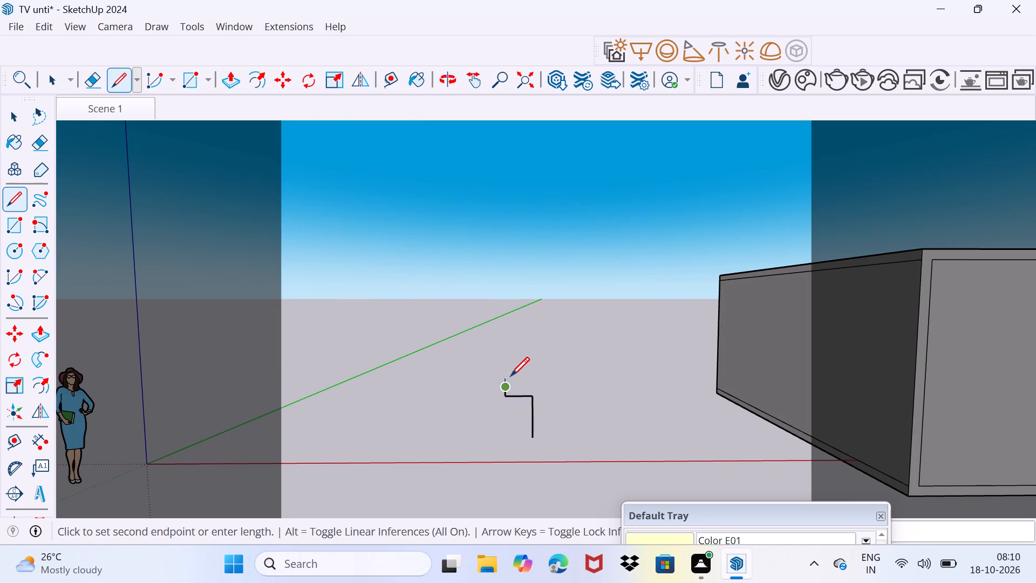
{"action": "left_click", "coordinate": [510, 376]}
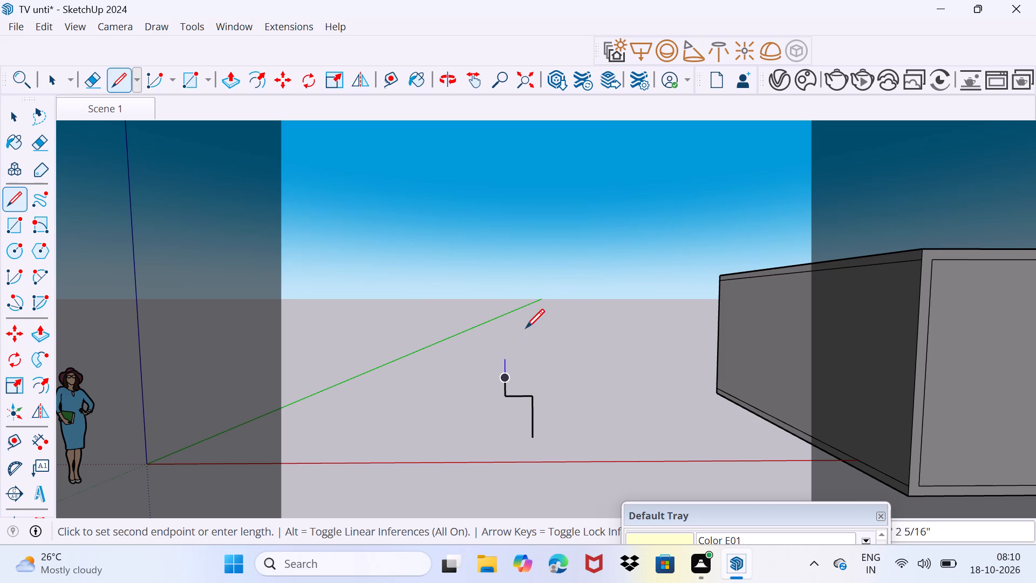
{"action": "left_click", "coordinate": [511, 372]}
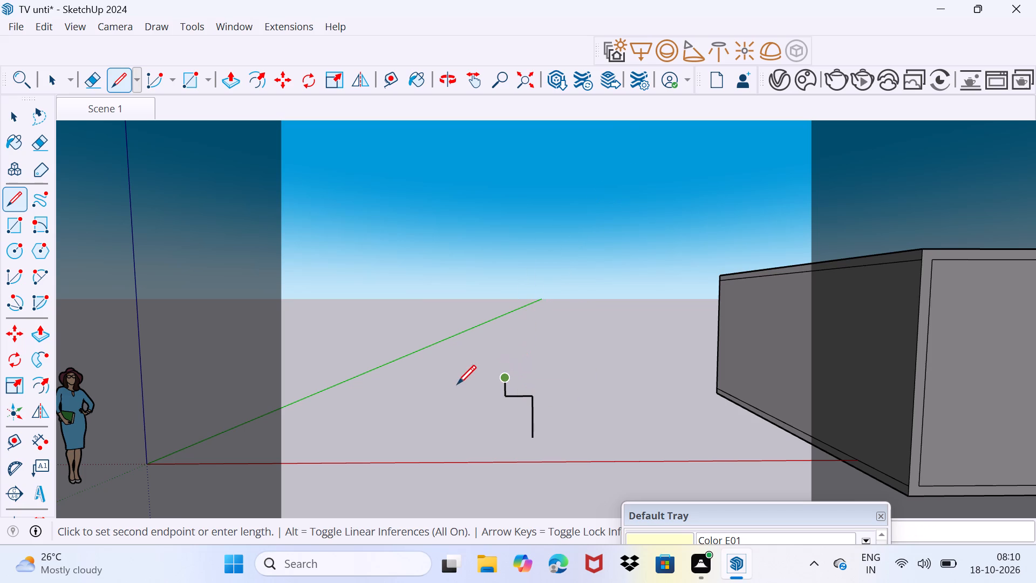
{"action": "left_click", "coordinate": [448, 387]}
{"action": "left_click", "coordinate": [467, 352]}
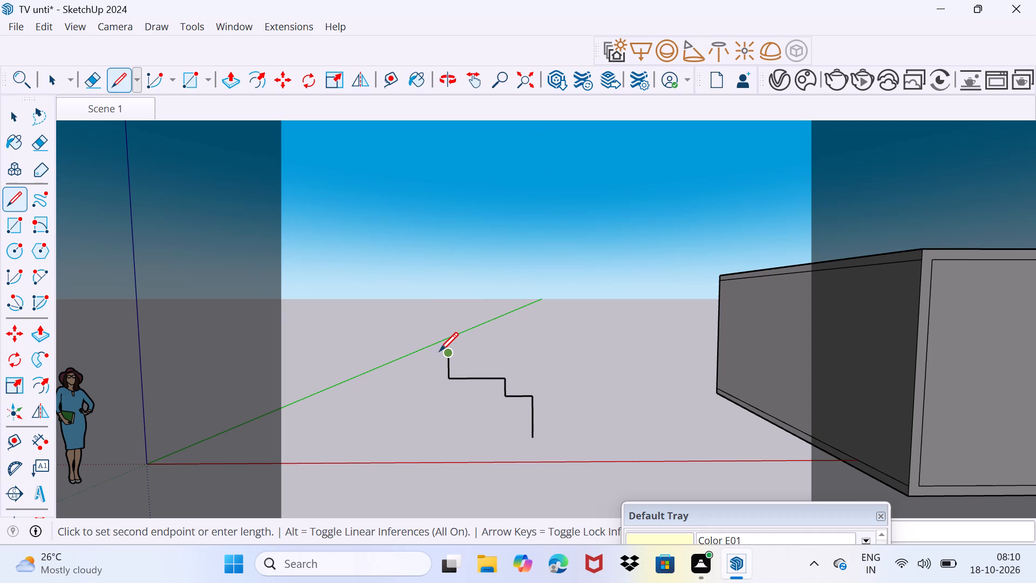
{"action": "left_click", "coordinate": [502, 357]}
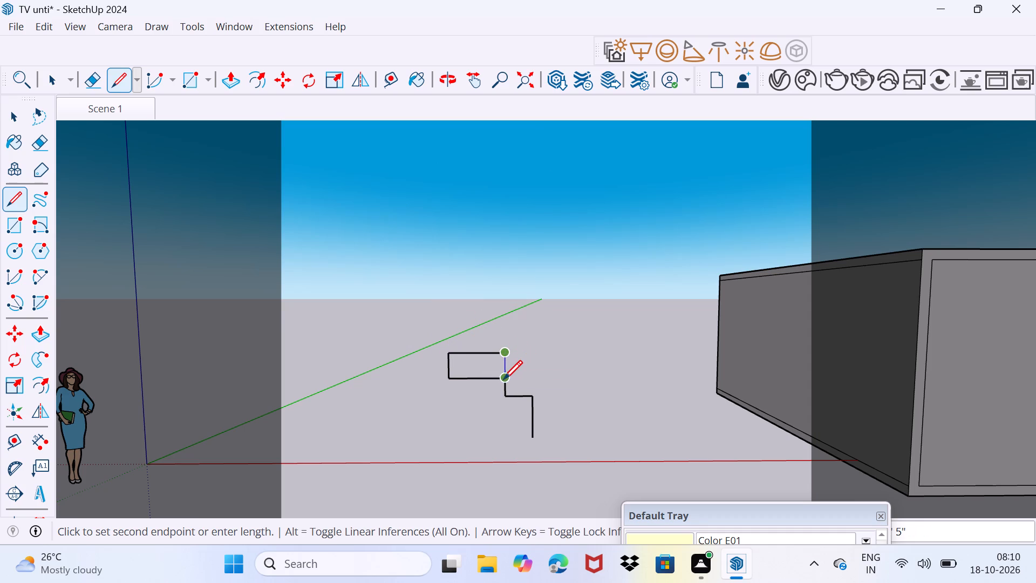
{"action": "left_click", "coordinate": [503, 379]}
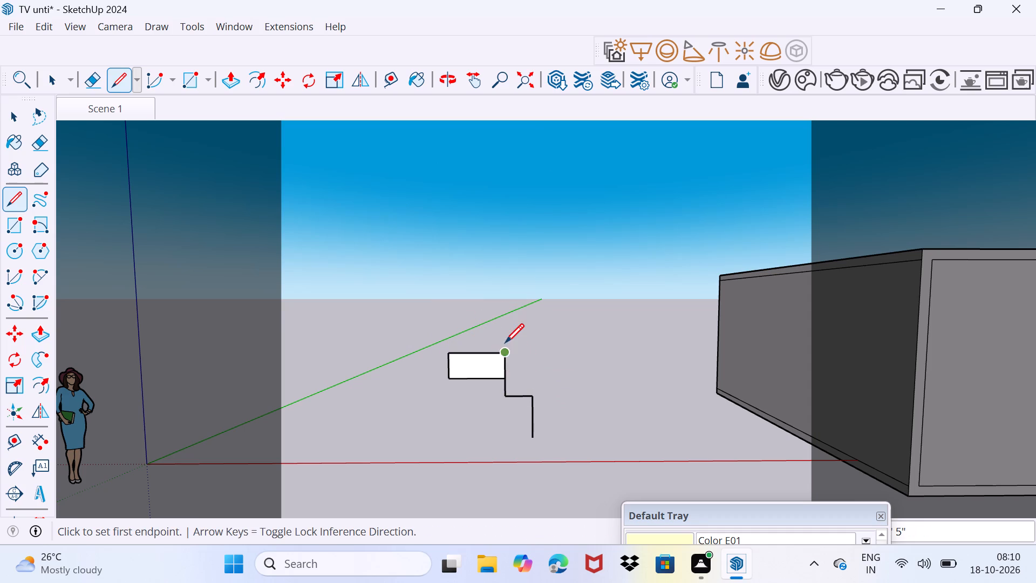
Extend the line shape with an adjoining upright rectangle and a triangular face on top of the two rectangles.
{"action": "left_click", "coordinate": [507, 349]}
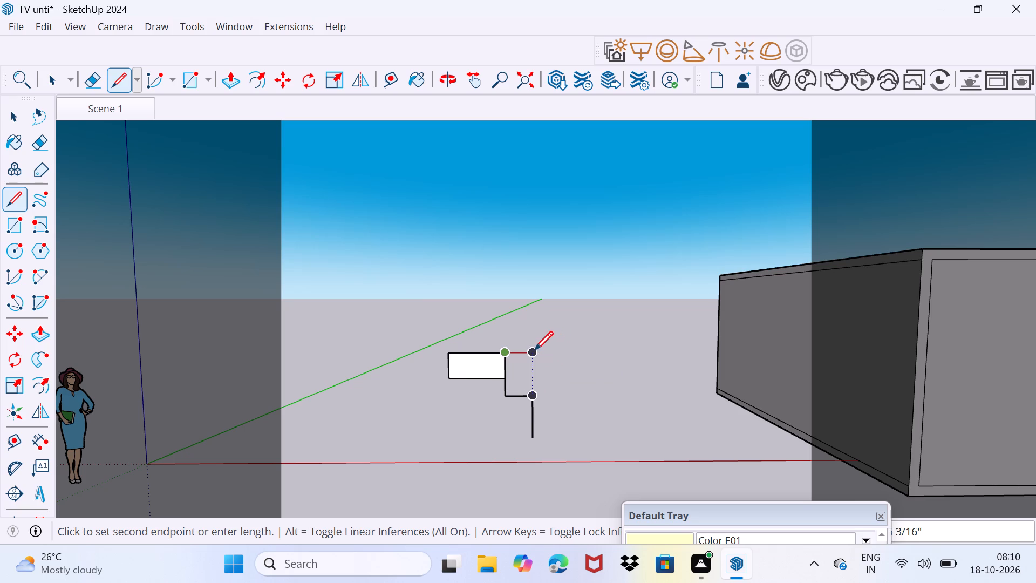
{"action": "left_click", "coordinate": [534, 350]}
{"action": "left_click", "coordinate": [530, 397]}
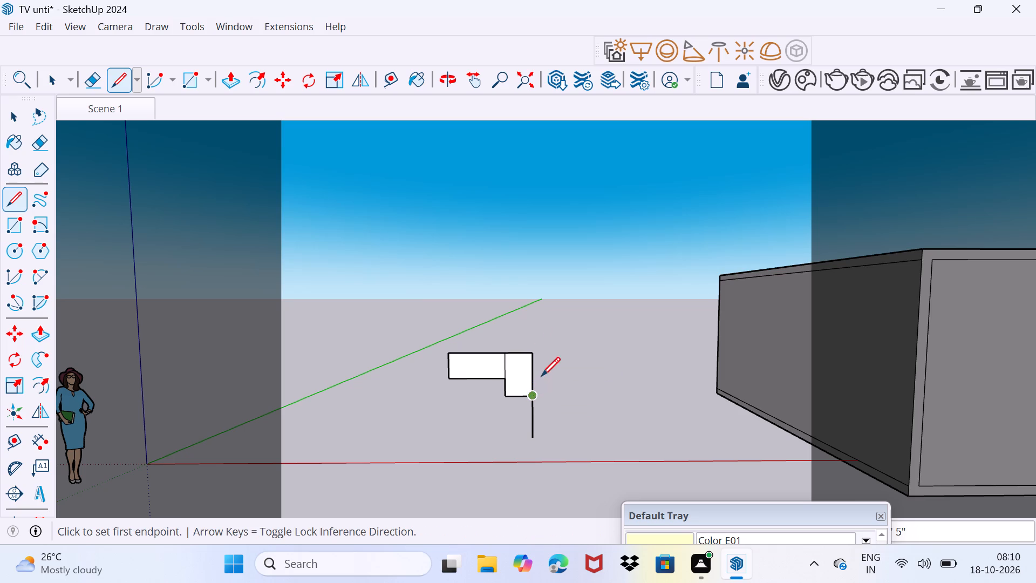
{"action": "left_click", "coordinate": [531, 354]}
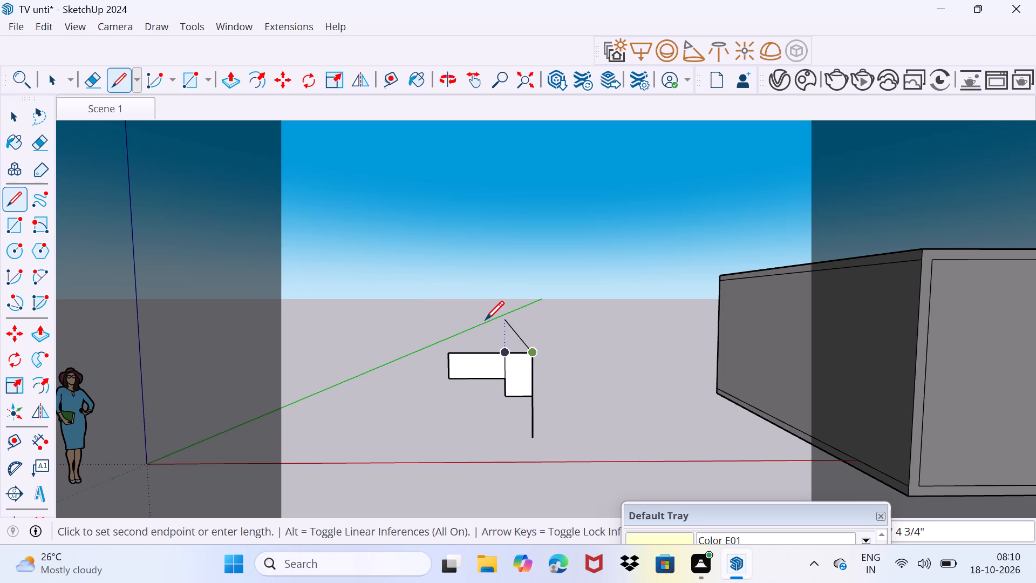
{"action": "left_click", "coordinate": [485, 320]}
{"action": "left_click", "coordinate": [480, 350]}
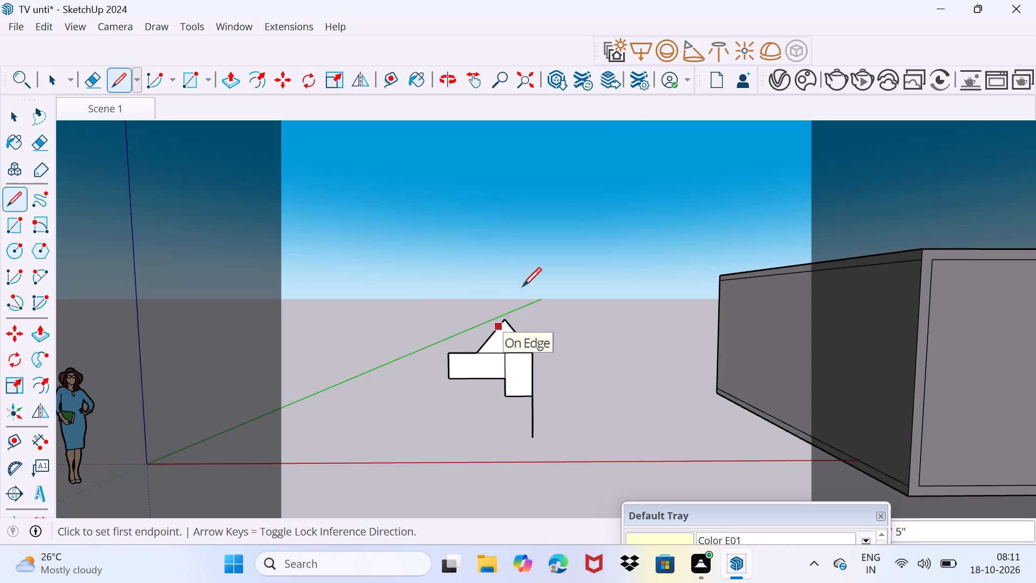
Extend the triangle's sloping side beyond its apex and close a taller triangular face down to the upright rectangle's upper corner.
{"action": "middle_click_drag", "start_coordinate": [525, 330], "coordinate": [500, 349]}
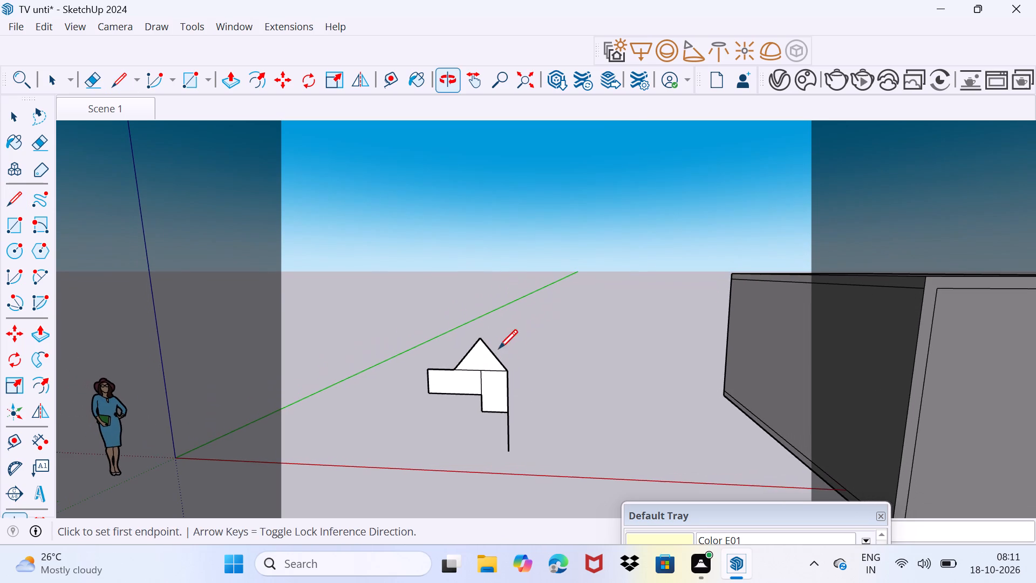
{"action": "left_click", "coordinate": [477, 340]}
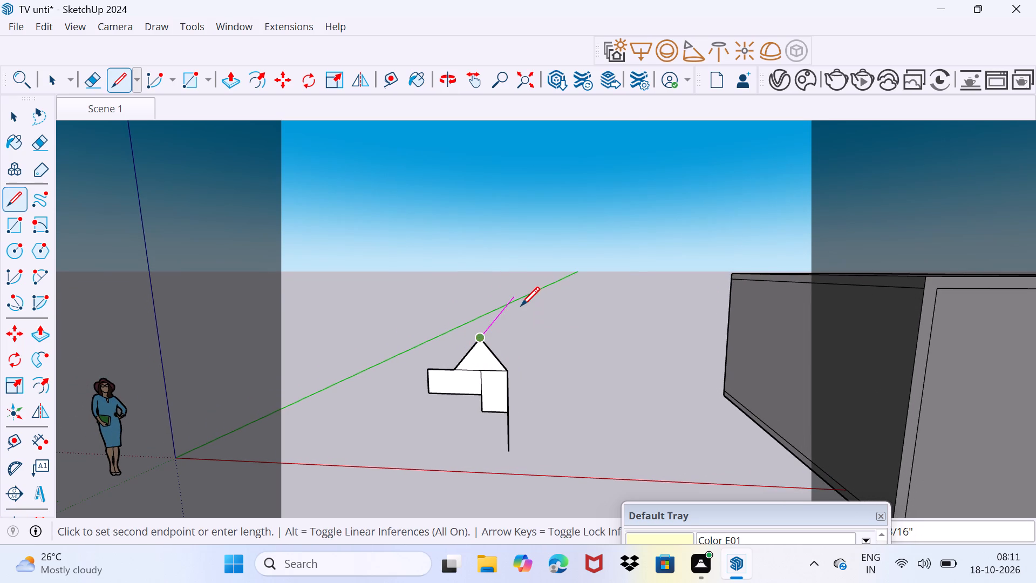
{"action": "left_click", "coordinate": [521, 306]}
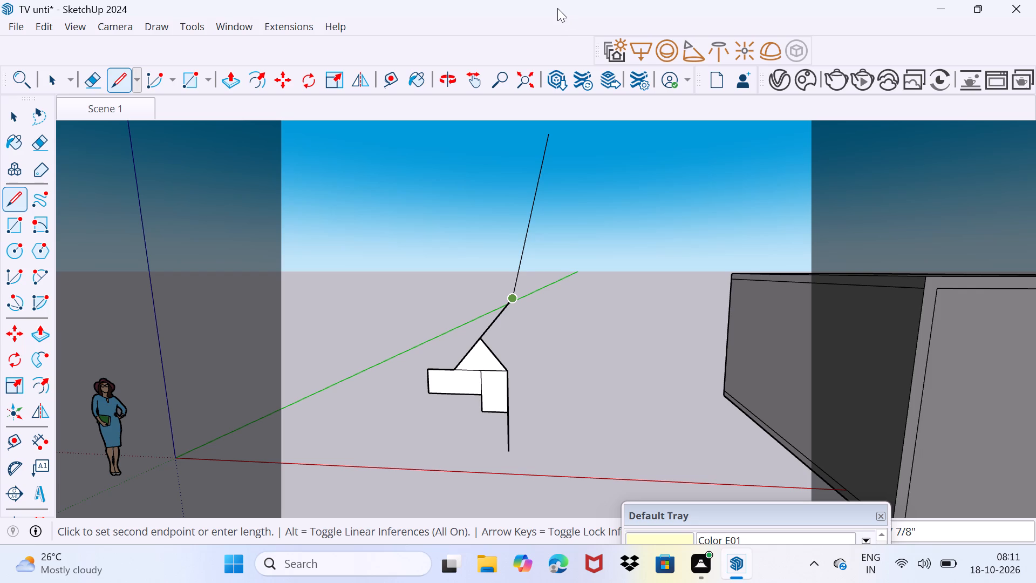
{"action": "scroll", "coordinate": [493, 336], "scroll_direction": "up", "scroll_amount": 1}
{"action": "middle_click_drag", "start_coordinate": [487, 330], "coordinate": [413, 331]}
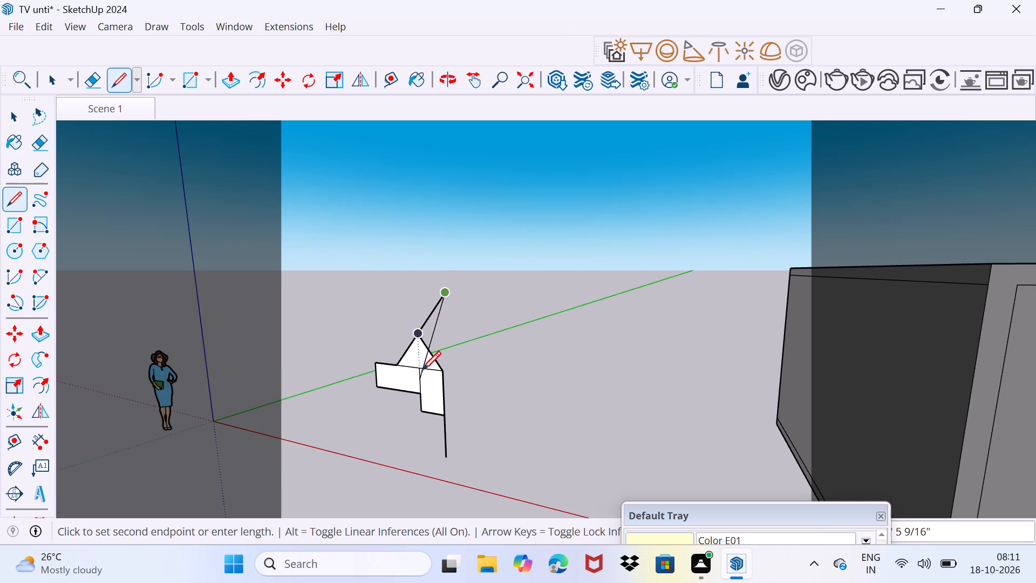
{"action": "left_click", "coordinate": [440, 374]}
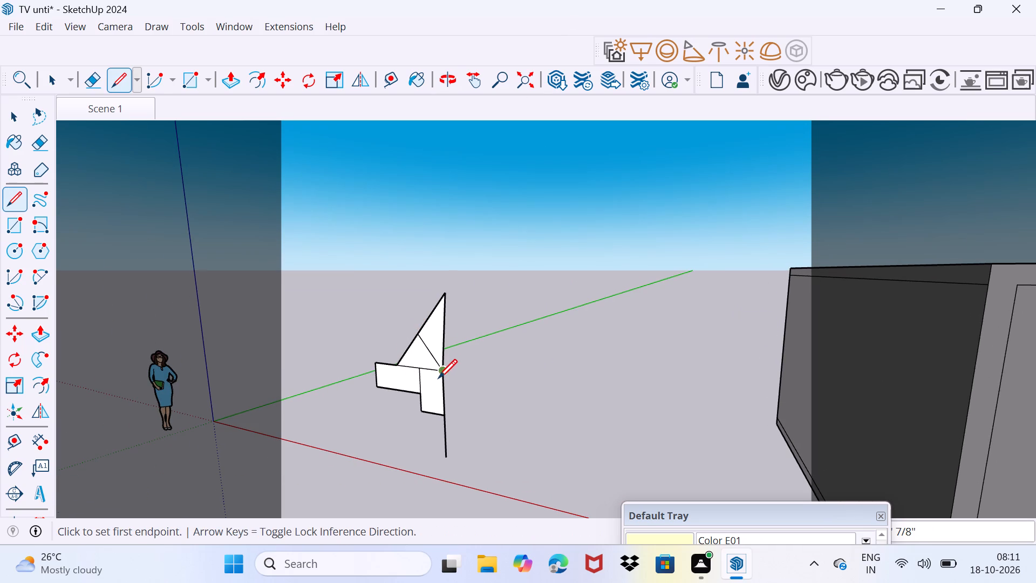
Add a narrow triangle beside the tall one and a side flap from its outer edge's midpoint to its outer base corner.
{"action": "left_click", "coordinate": [449, 375]}
{"action": "left_click", "coordinate": [476, 368]}
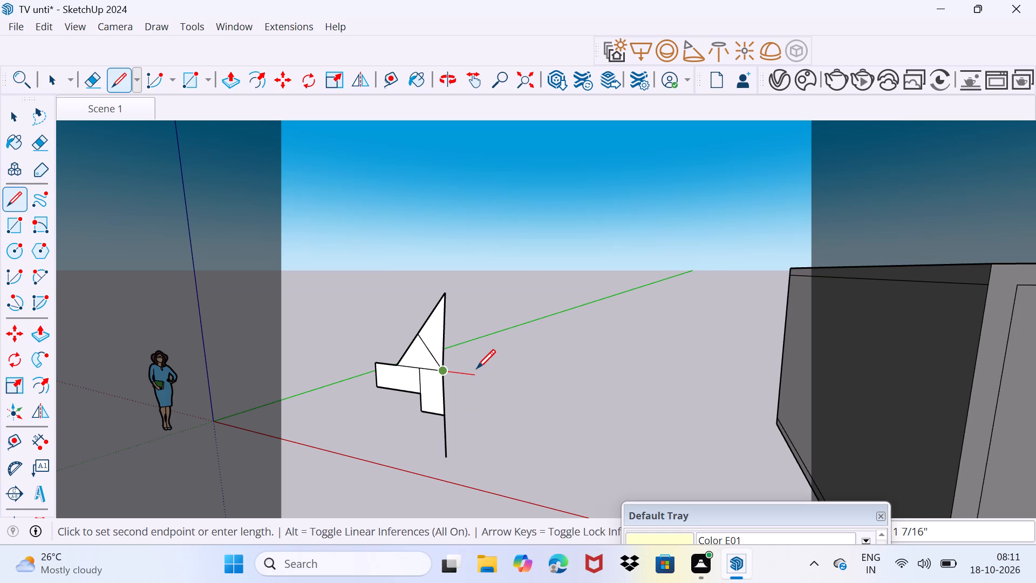
{"action": "left_click", "coordinate": [449, 291]}
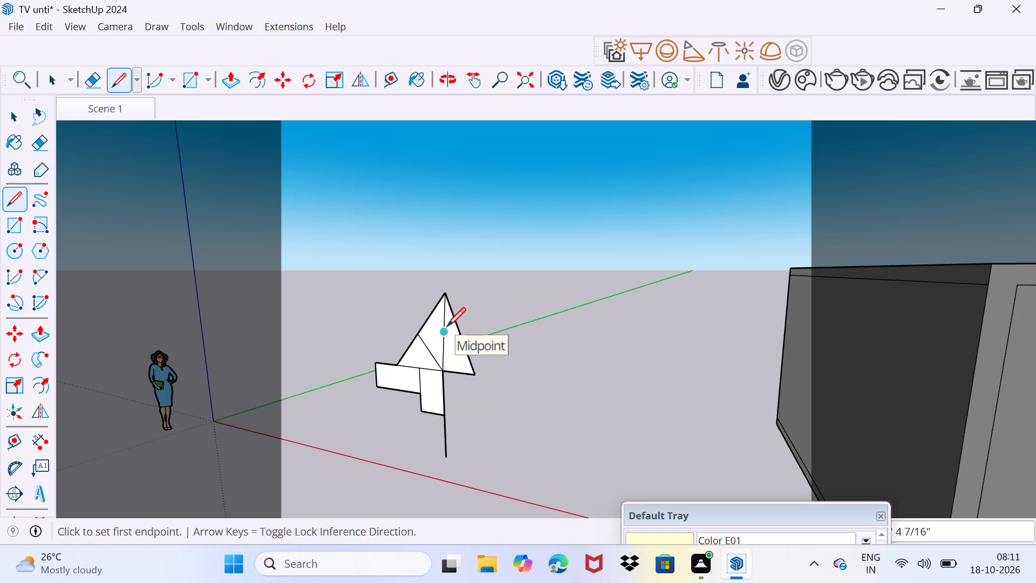
{"action": "scroll", "coordinate": [447, 326], "scroll_direction": "up", "scroll_amount": 1}
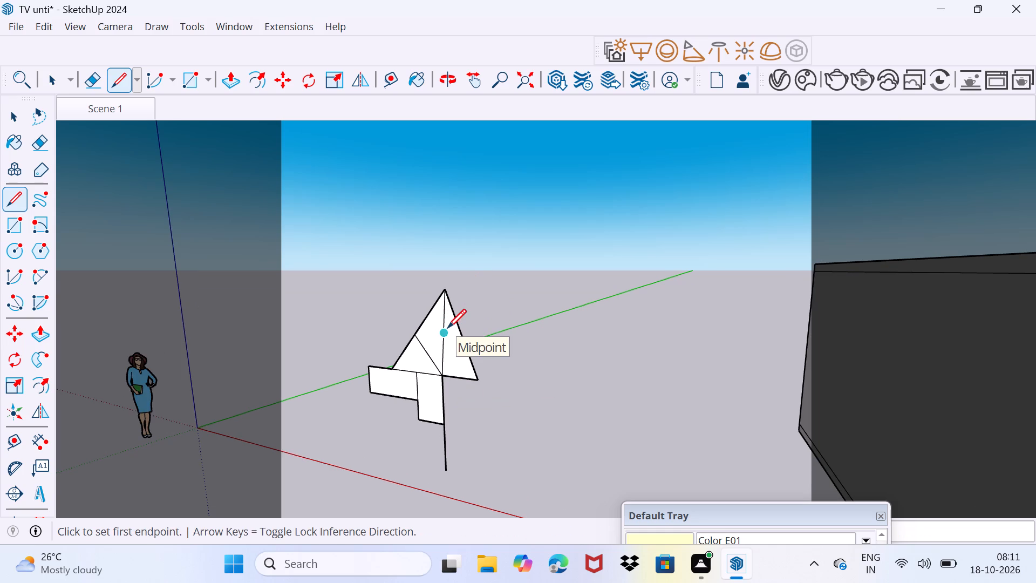
{"action": "left_click", "coordinate": [465, 344]}
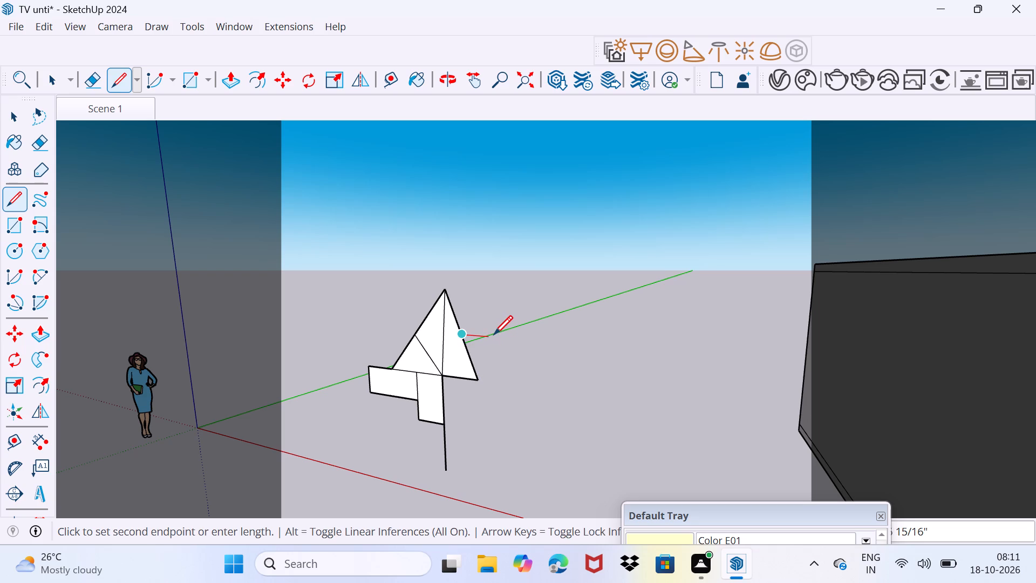
{"action": "left_click", "coordinate": [494, 334]}
{"action": "left_click", "coordinate": [478, 378]}
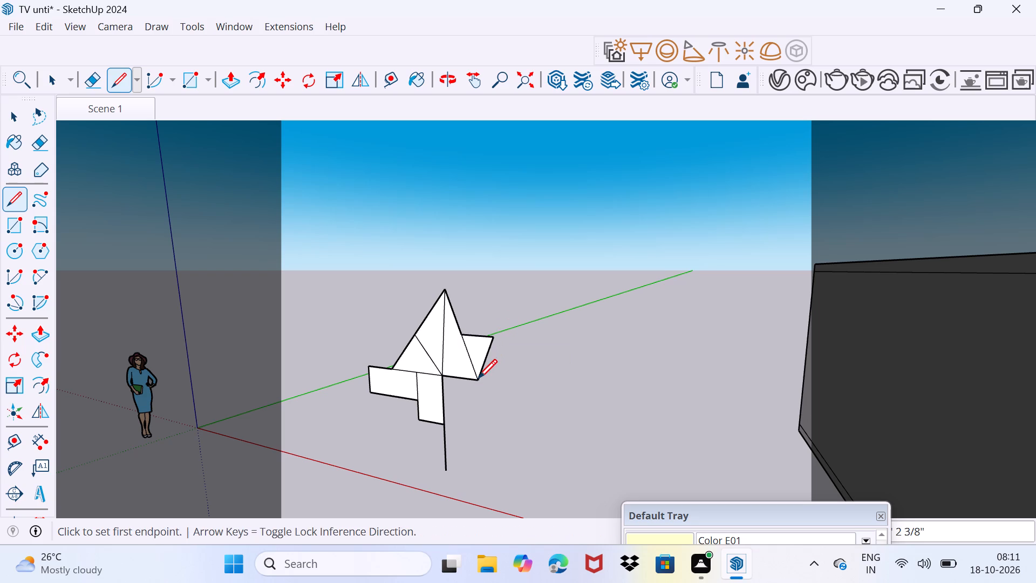
From behind the shape, retrace its edges with lines across the side flap, the rectangle tops, the inner diagonal and the apex edge.
{"action": "middle_click_drag", "start_coordinate": [492, 371], "coordinate": [340, 422]}
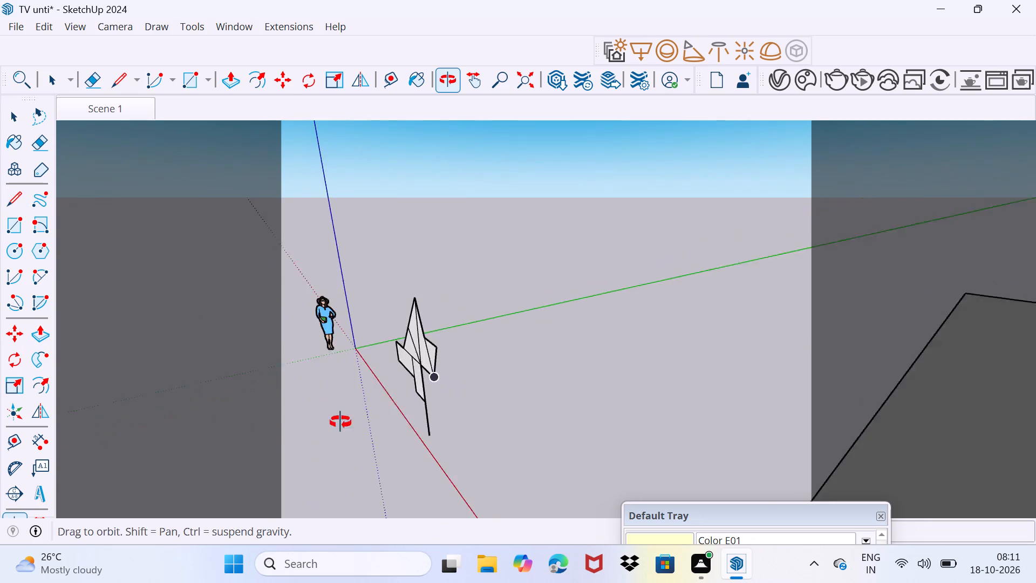
{"action": "middle_click_drag", "start_coordinate": [340, 422], "coordinate": [220, 442]}
{"action": "scroll", "coordinate": [429, 346], "scroll_direction": "up", "scroll_amount": 4}
{"action": "middle_click_drag", "start_coordinate": [468, 328], "coordinate": [451, 348]}
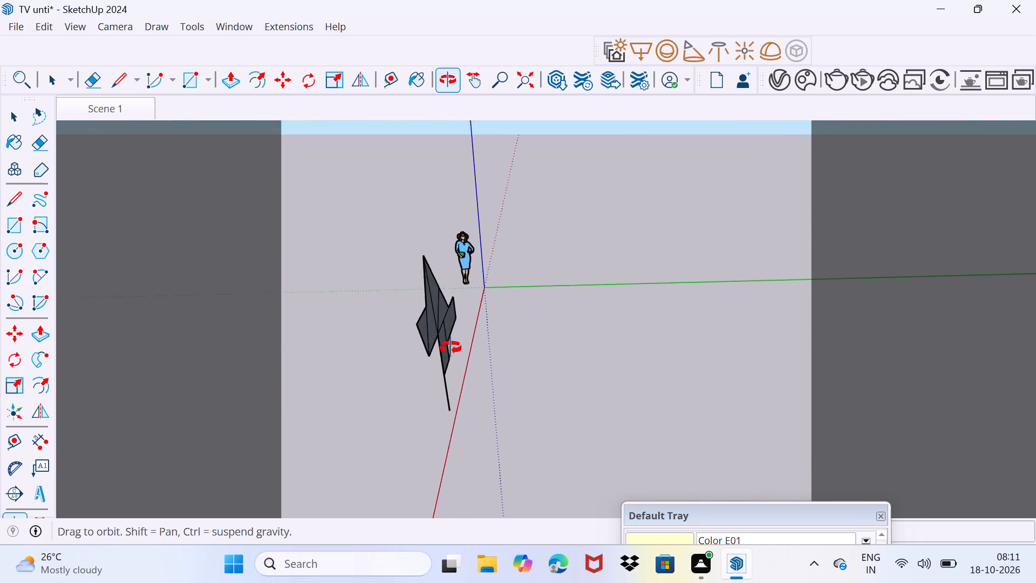
{"action": "middle_click_drag", "start_coordinate": [451, 348], "coordinate": [300, 395]}
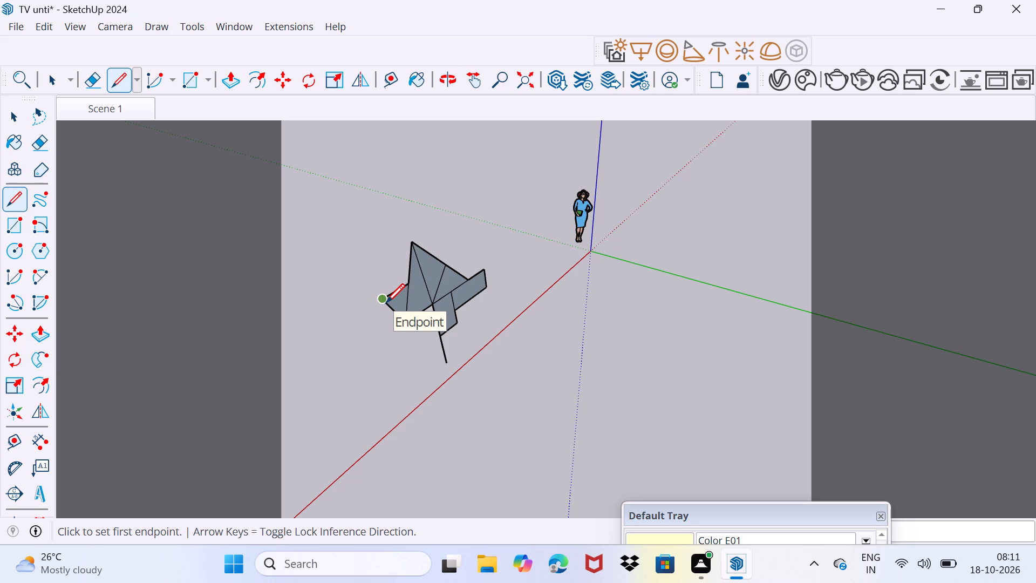
{"action": "left_click", "coordinate": [386, 302]}
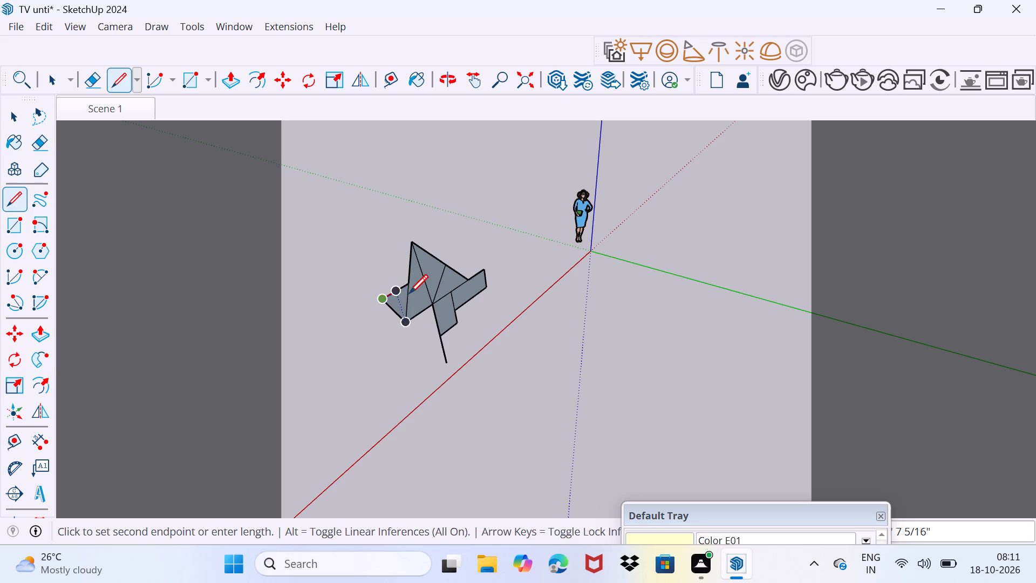
{"action": "left_click", "coordinate": [416, 290]}
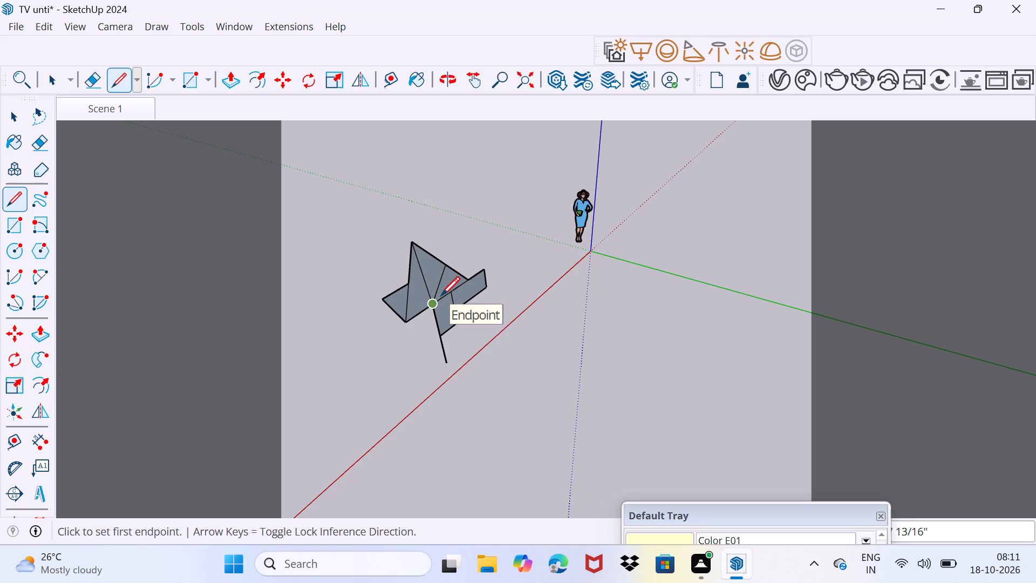
{"action": "left_click", "coordinate": [441, 297]}
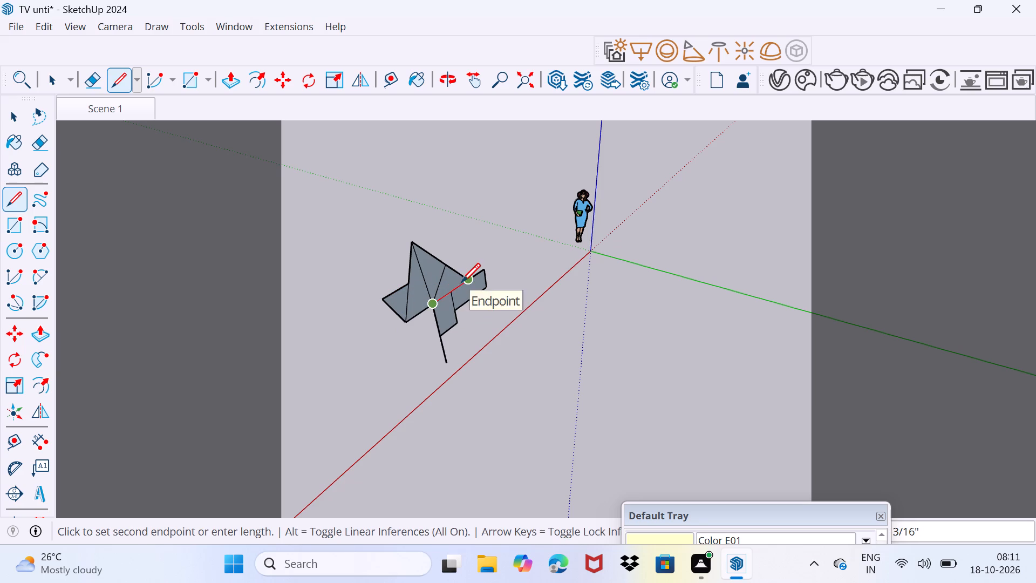
{"action": "left_click", "coordinate": [461, 282]}
{"action": "left_click", "coordinate": [443, 269]}
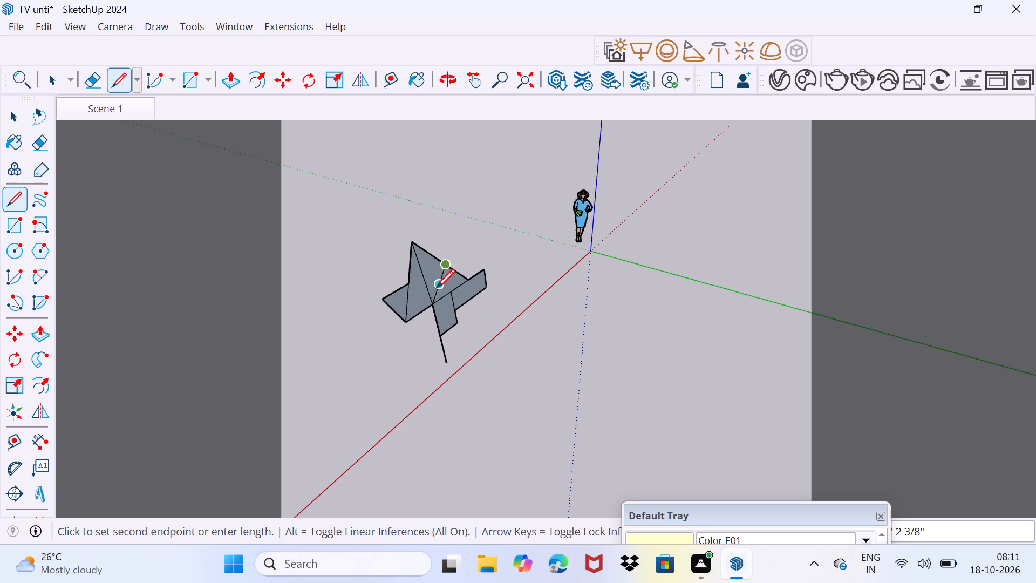
{"action": "left_click", "coordinate": [430, 304]}
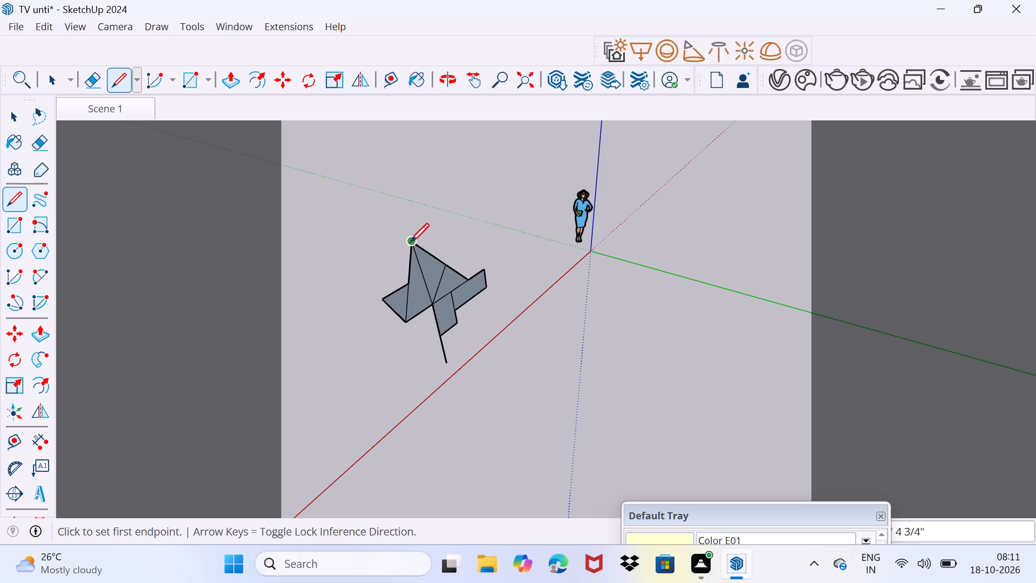
{"action": "left_click", "coordinate": [410, 242]}
{"action": "left_click", "coordinate": [407, 272]}
Draw a diagonal line across the end of the horizontal rectangle, continuing the large triangle's sloping edge.
{"action": "left_click", "coordinate": [451, 270]}
{"action": "left_click", "coordinate": [475, 291]}
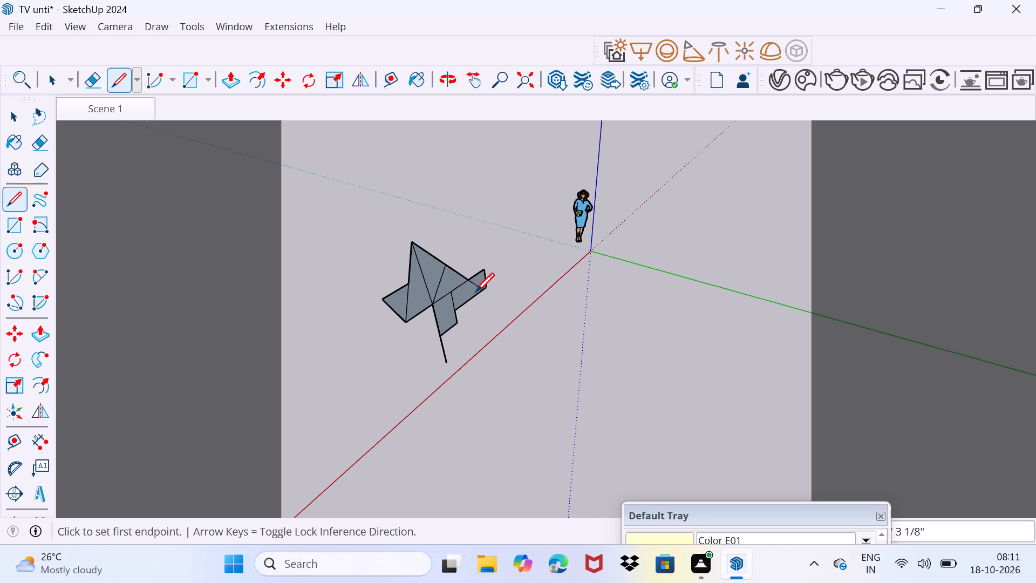
Draw two corner-to-corner diagonals that cross inside the upright rectangle hanging below the large triangle.
{"action": "middle_click_drag", "start_coordinate": [487, 318], "coordinate": [383, 297]}
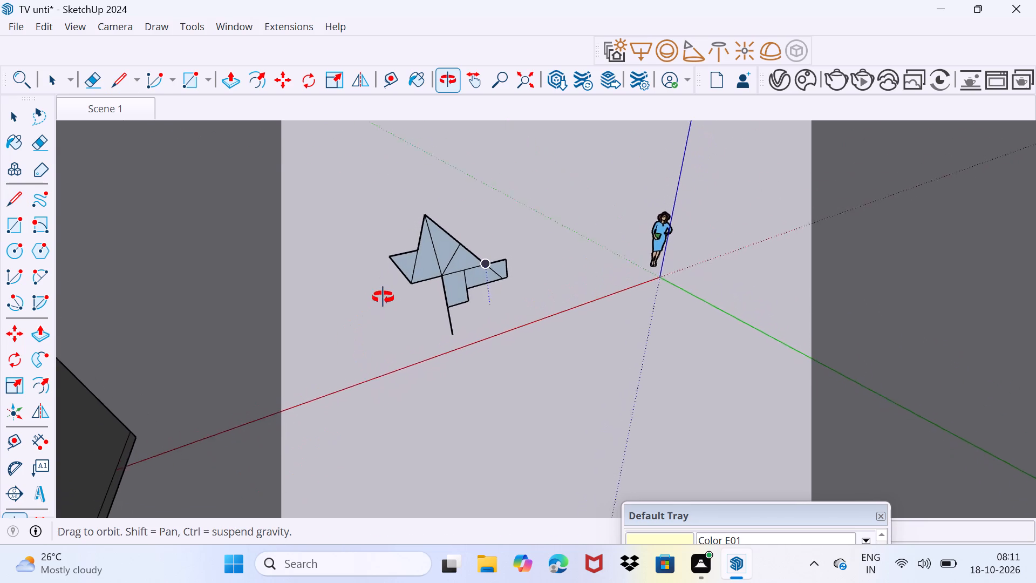
{"action": "middle_click_drag", "start_coordinate": [383, 297], "coordinate": [384, 297]}
{"action": "scroll", "coordinate": [439, 310], "scroll_direction": "up", "scroll_amount": 3}
{"action": "left_click", "coordinate": [455, 310]}
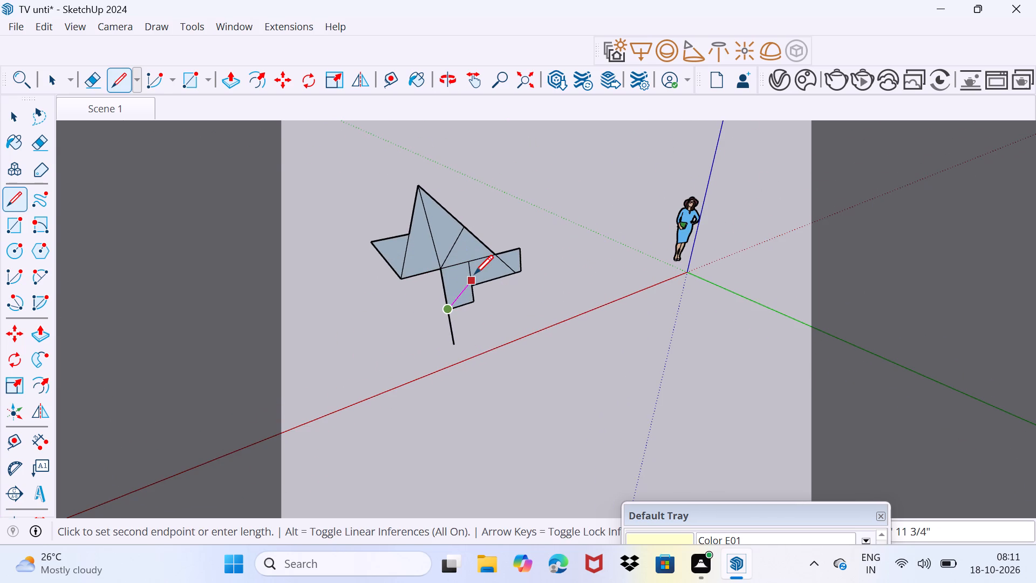
{"action": "left_click", "coordinate": [468, 263]}
{"action": "left_click", "coordinate": [447, 270]}
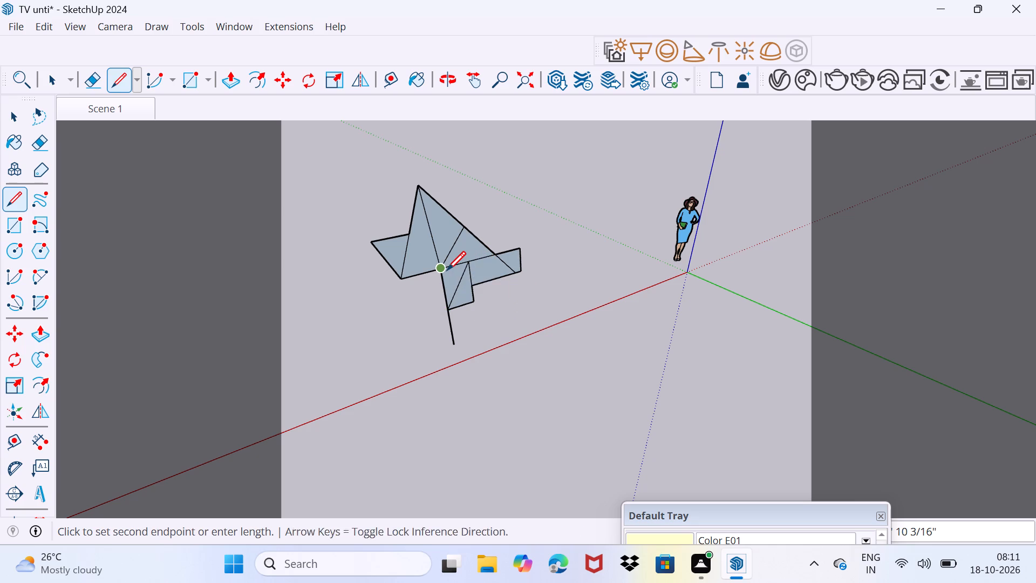
{"action": "left_click", "coordinate": [474, 302]}
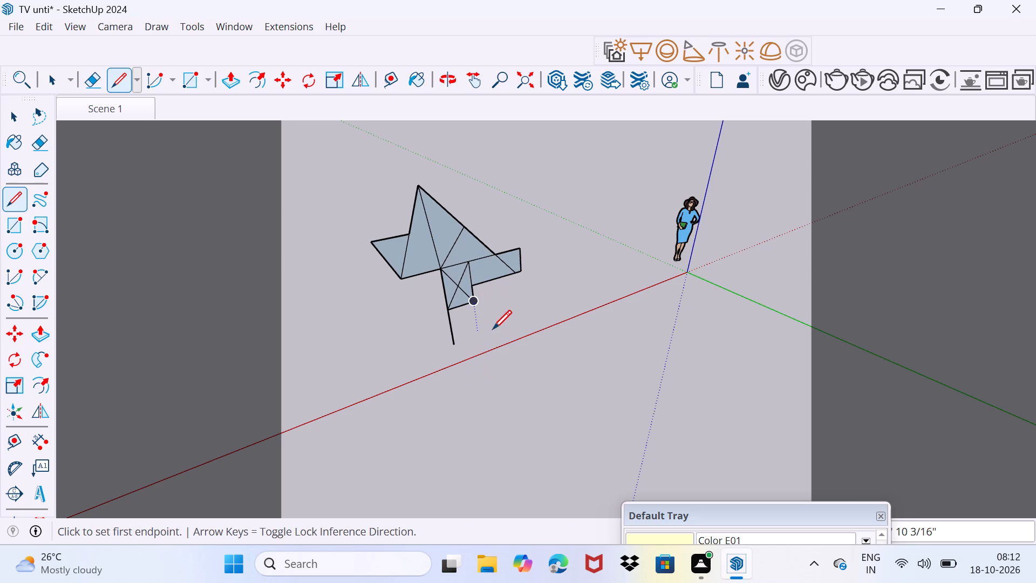
Close a second rectangle beneath the upright one, matching the loose line's length, and cross it with two corner-to-corner diagonals.
{"action": "left_click", "coordinate": [468, 306]}
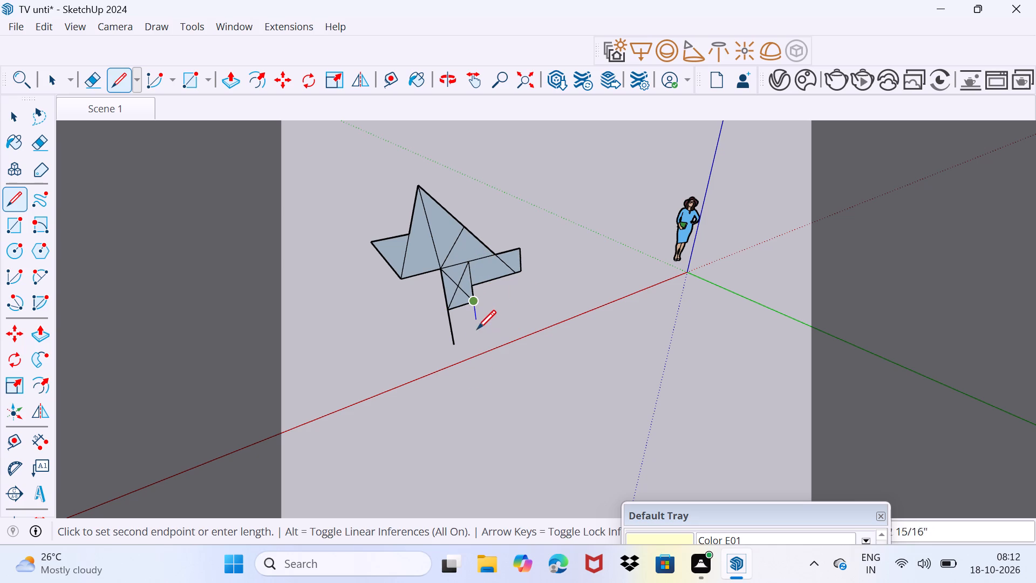
{"action": "left_click", "coordinate": [480, 334]}
{"action": "left_click", "coordinate": [455, 345]}
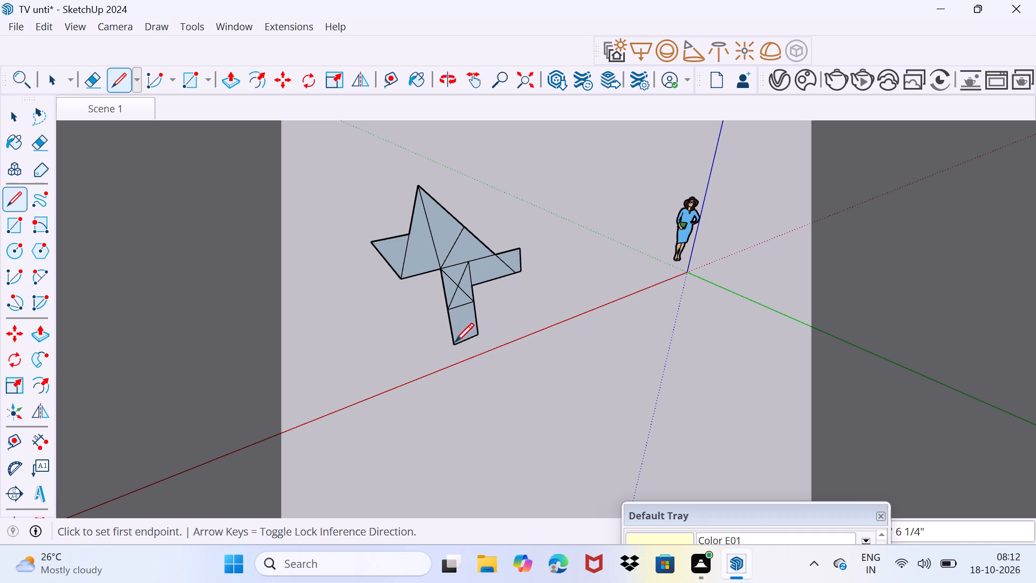
{"action": "left_click", "coordinate": [449, 310]}
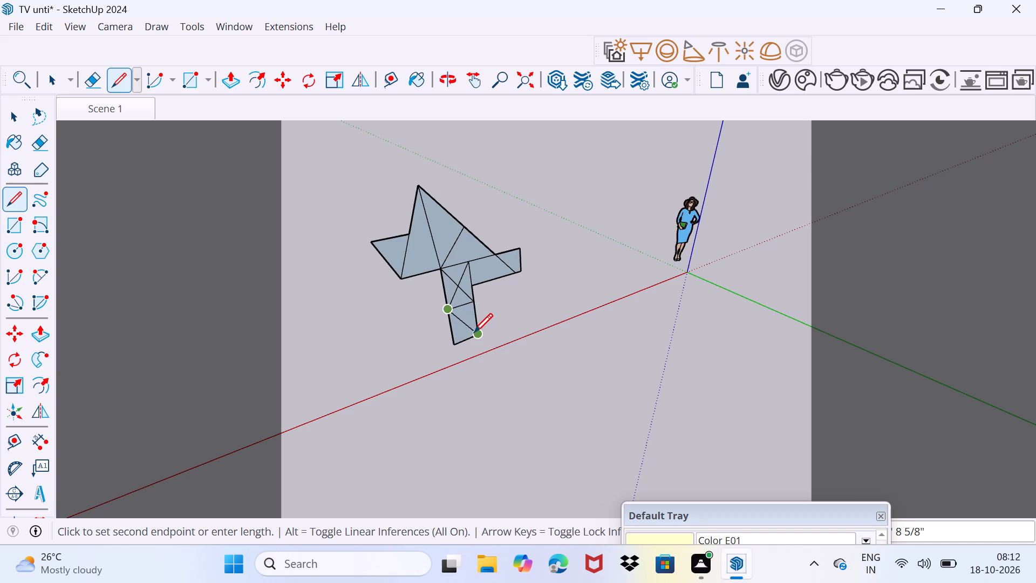
{"action": "left_click", "coordinate": [474, 332]}
{"action": "left_click", "coordinate": [478, 302]}
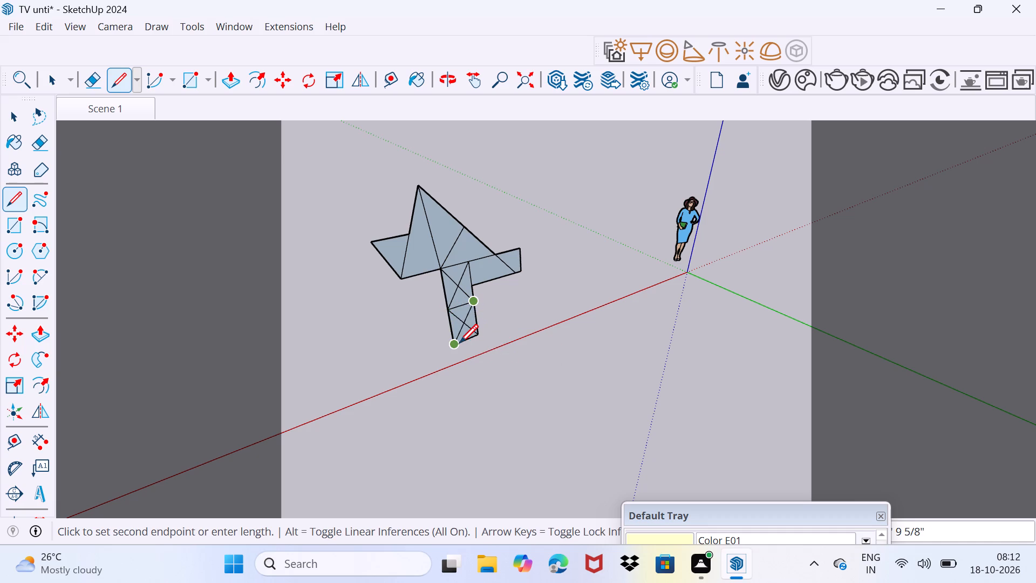
{"action": "left_click", "coordinate": [459, 344]}
Draw two crossing diagonals in the horizontal rectangle, between the upright's corners and the ends of the existing slanted end line.
{"action": "scroll", "coordinate": [454, 327], "scroll_direction": "up", "scroll_amount": 2}
{"action": "middle_click_drag", "start_coordinate": [458, 326], "coordinate": [431, 343]}
{"action": "scroll", "coordinate": [462, 304], "scroll_direction": "up", "scroll_amount": 3}
{"action": "key", "text": "space"}
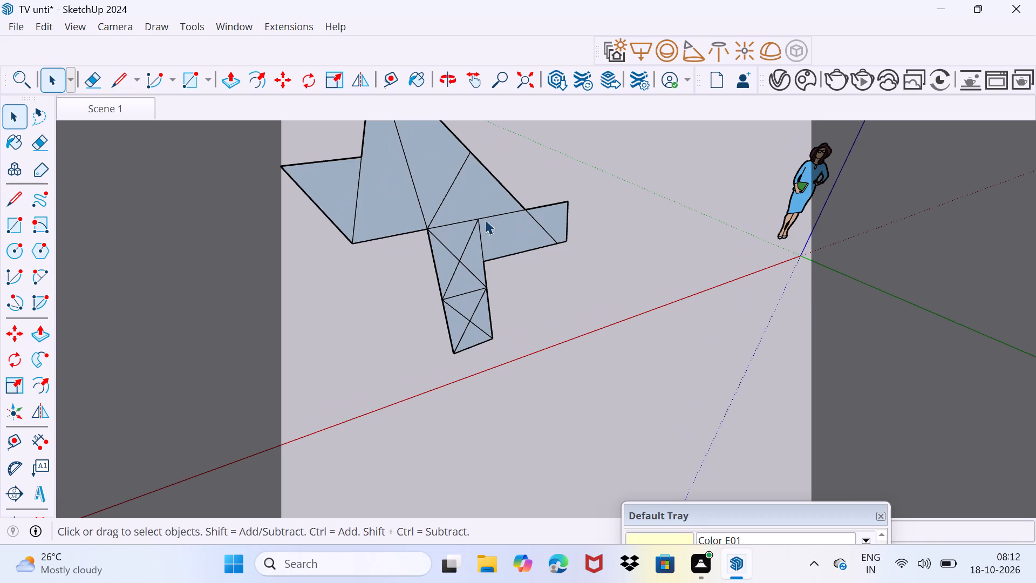
{"action": "key", "text": "l"}
{"action": "left_click", "coordinate": [485, 218]}
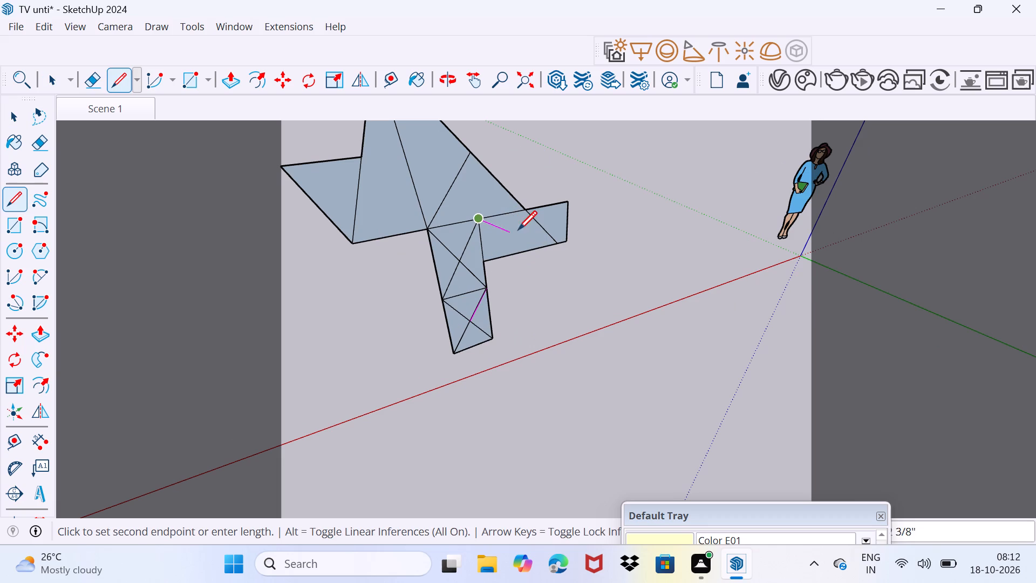
{"action": "left_click", "coordinate": [552, 241]}
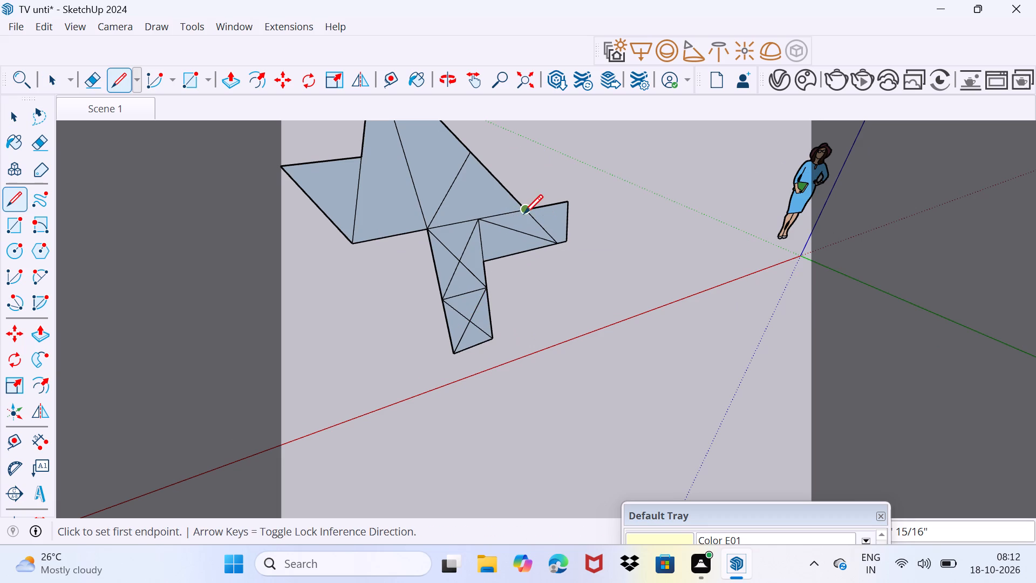
{"action": "left_click", "coordinate": [524, 213]}
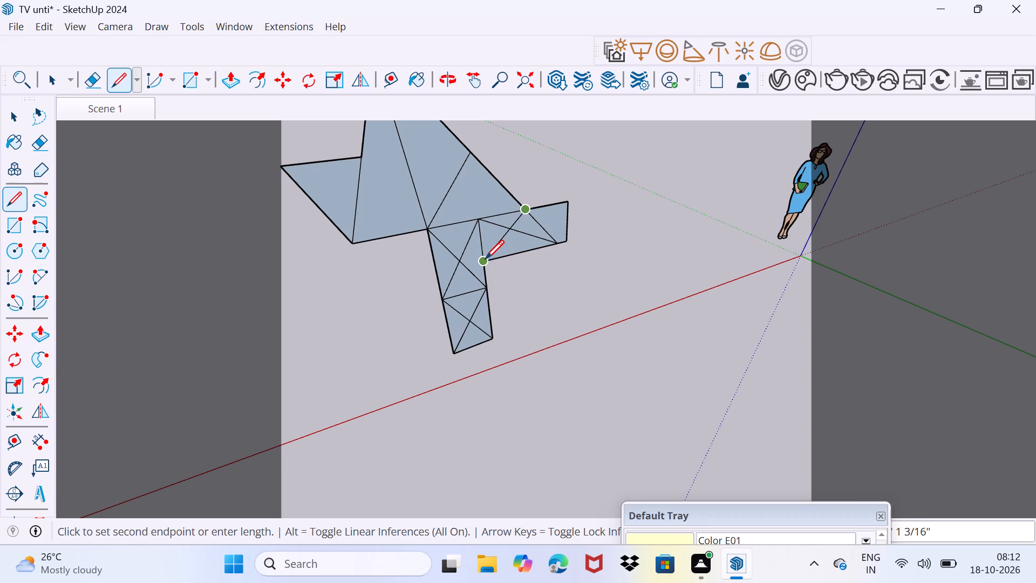
{"action": "left_click", "coordinate": [487, 262]}
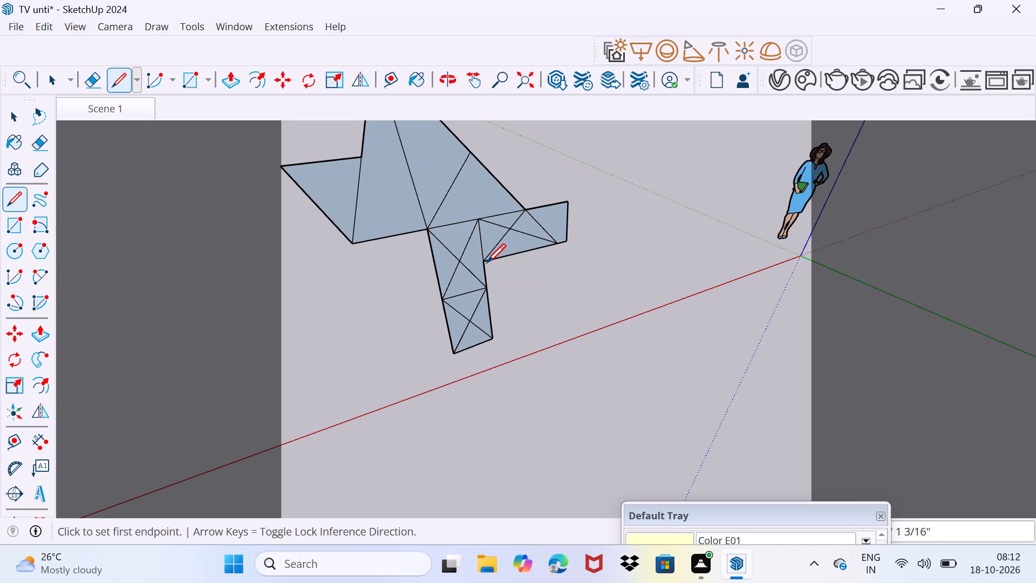
{"action": "key", "text": "space"}
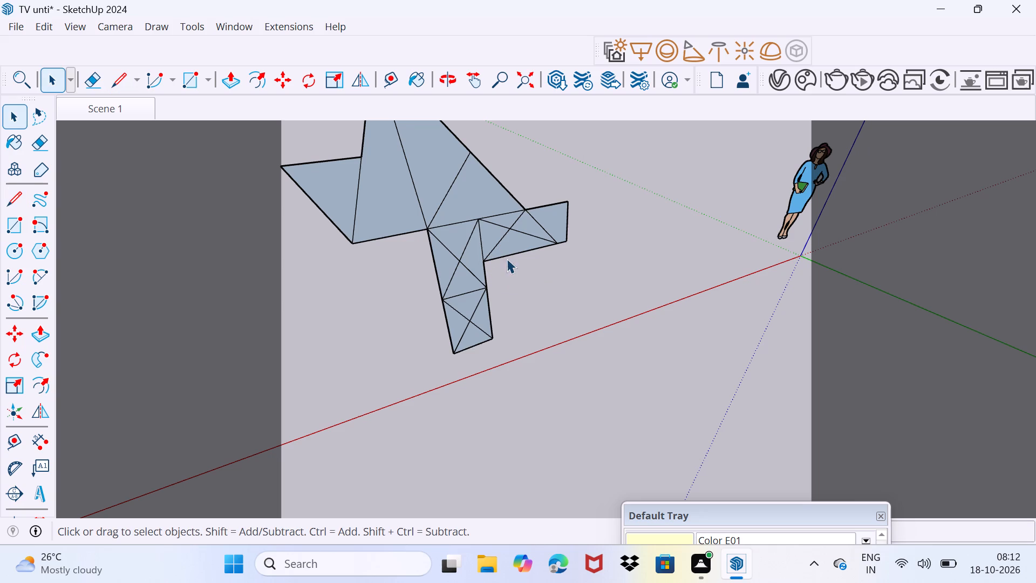
Draw crossing lines in the narrow side triangle, from its outer base corner to the inner edge and from its inner base corner to the outer edge.
{"action": "middle_click_drag", "start_coordinate": [507, 259], "coordinate": [511, 359]}
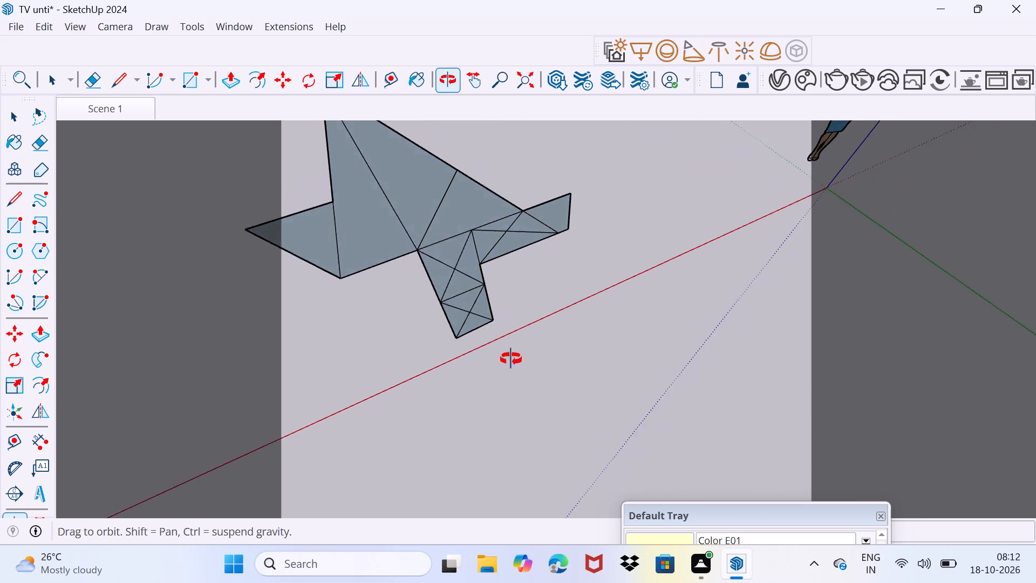
{"action": "middle_click_drag", "start_coordinate": [511, 359], "coordinate": [963, 309]}
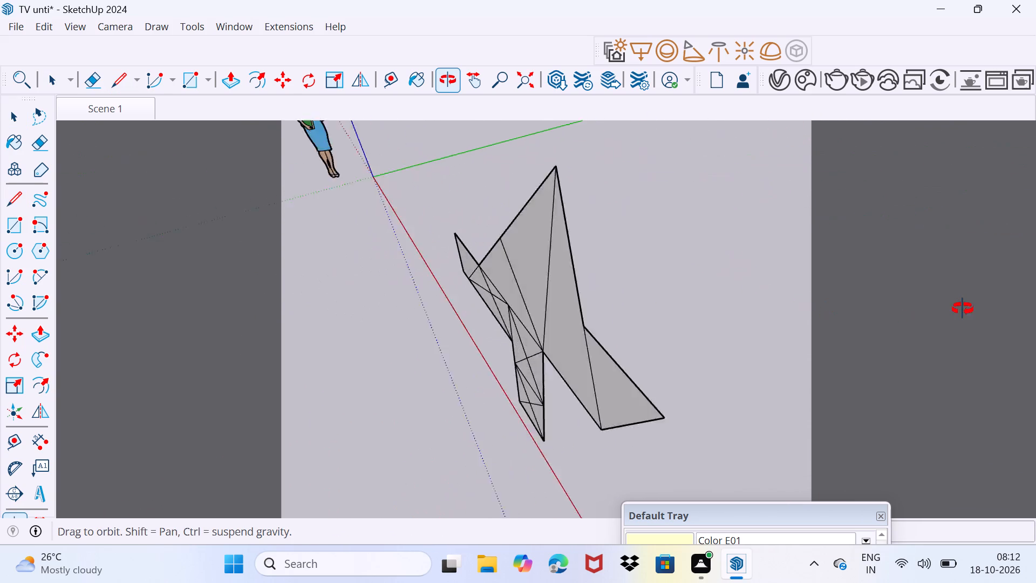
{"action": "middle_click_drag", "start_coordinate": [963, 309], "coordinate": [497, 235]}
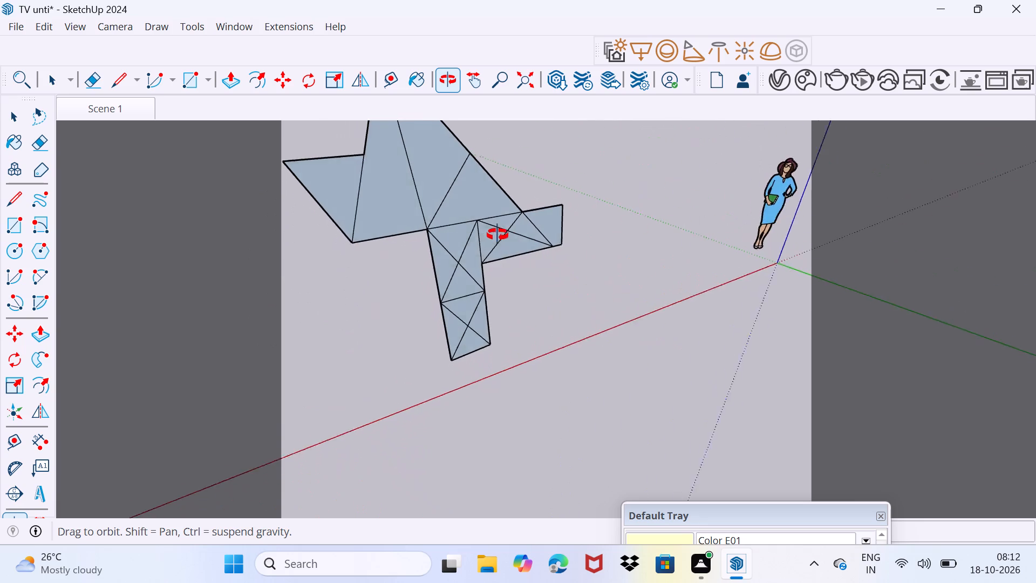
{"action": "middle_click_drag", "start_coordinate": [497, 235], "coordinate": [499, 327]}
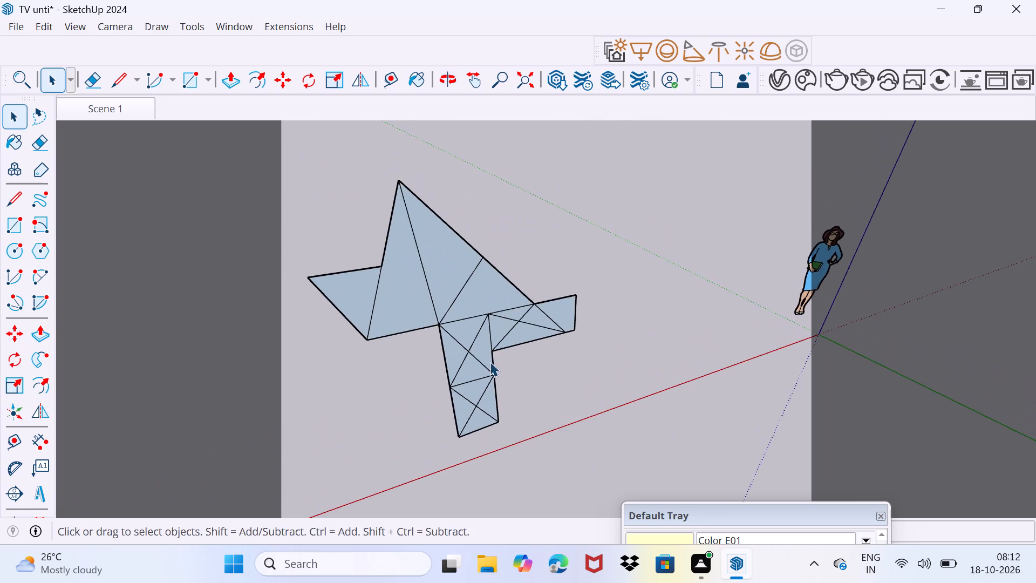
{"action": "middle_click_drag", "start_coordinate": [489, 362], "coordinate": [453, 288]}
{"action": "scroll", "coordinate": [453, 288], "scroll_direction": "up", "scroll_amount": 2}
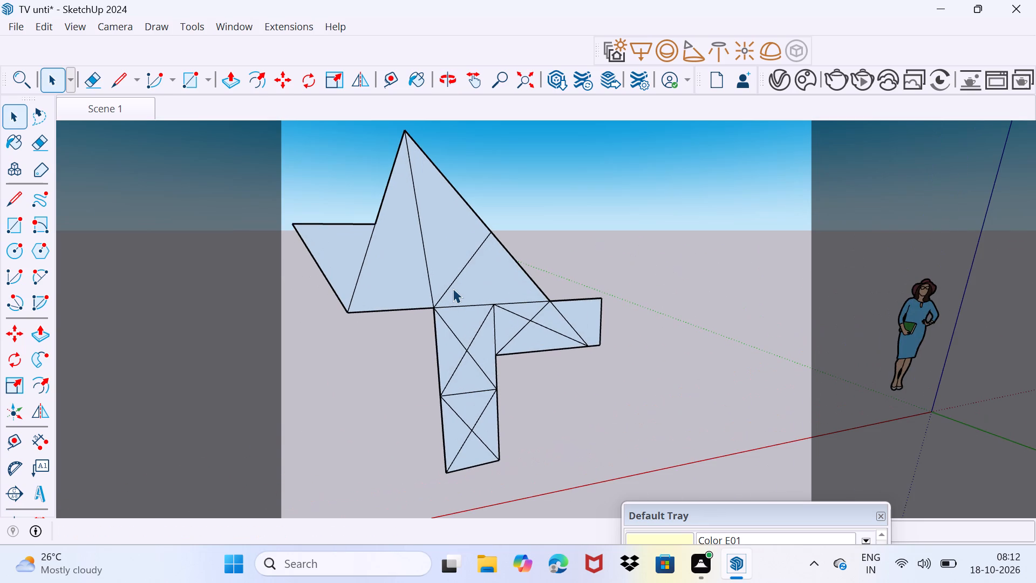
{"action": "key", "text": "l"}
{"action": "left_click", "coordinate": [351, 318]}
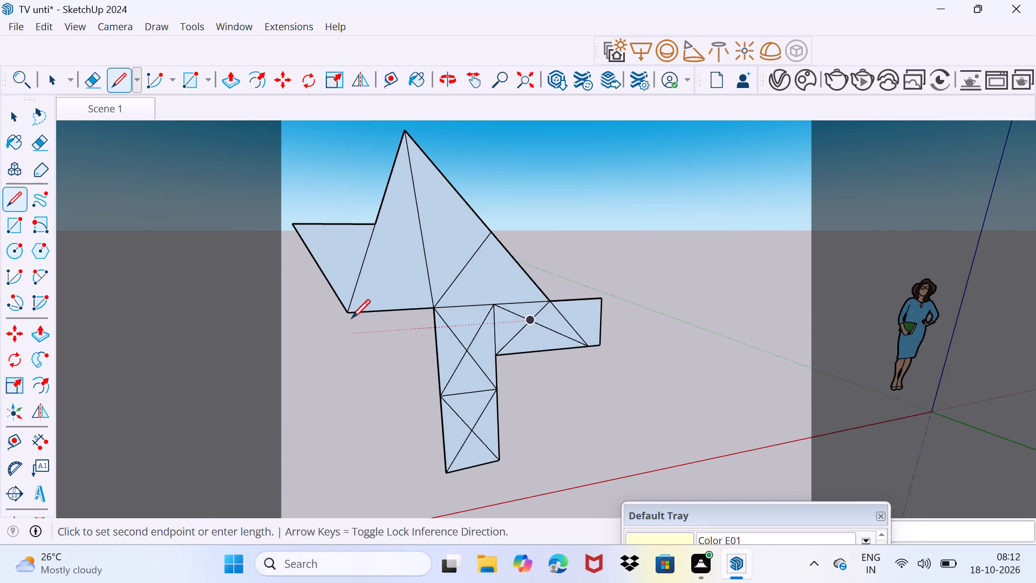
{"action": "left_click", "coordinate": [351, 308]}
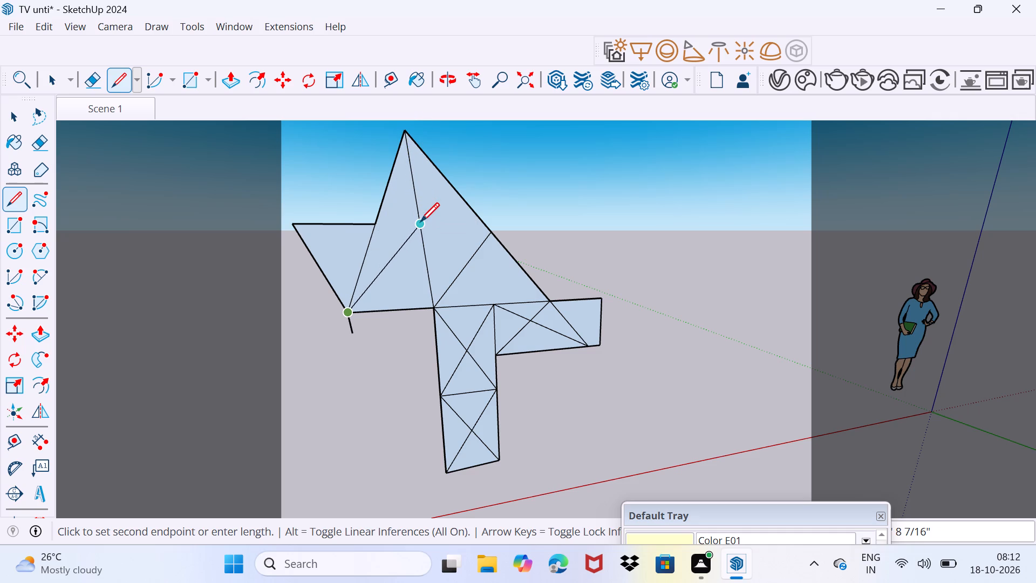
{"action": "left_click", "coordinate": [420, 221]}
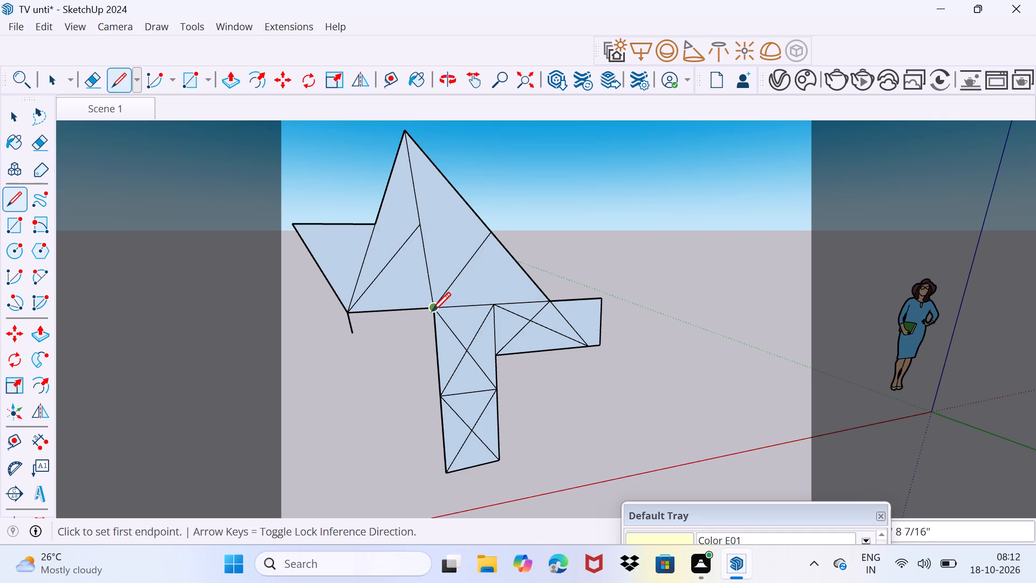
{"action": "left_click", "coordinate": [436, 306]}
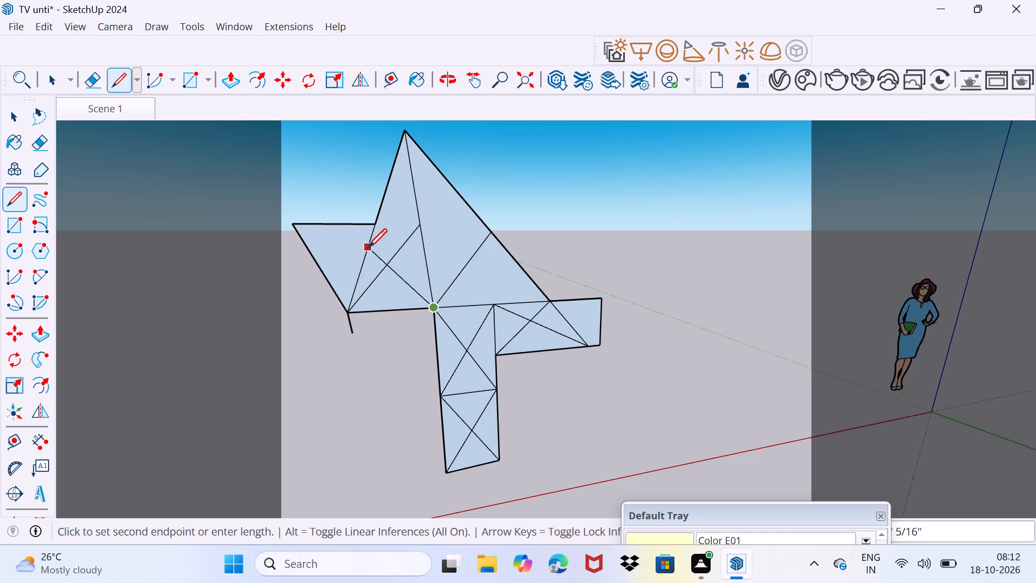
{"action": "left_click", "coordinate": [368, 247]}
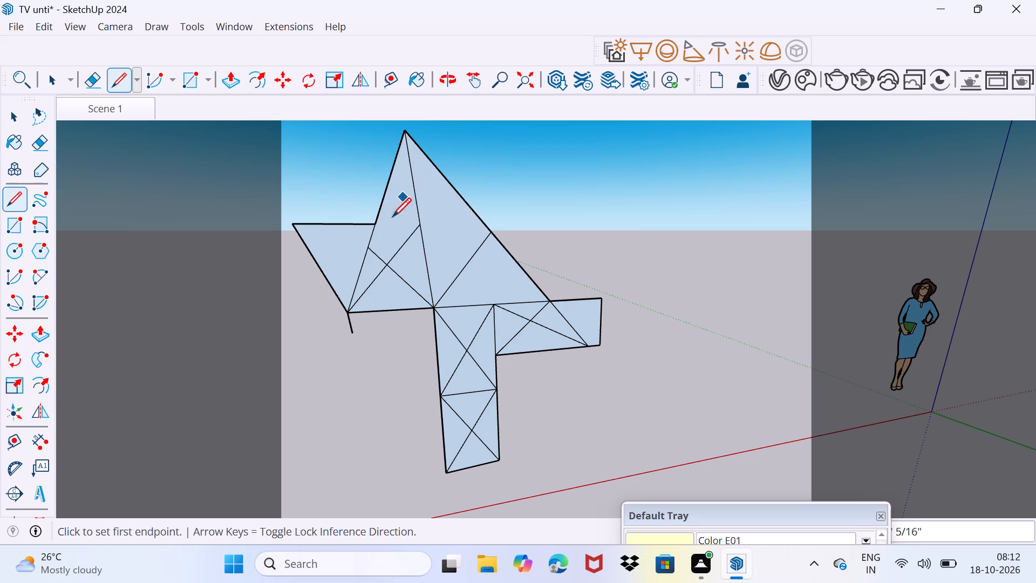
Subdivide the upper triangle with lines zigzagging from the outer edge across the inner edge to the long sloping side and down to the shared base corner.
{"action": "left_click", "coordinate": [368, 250]}
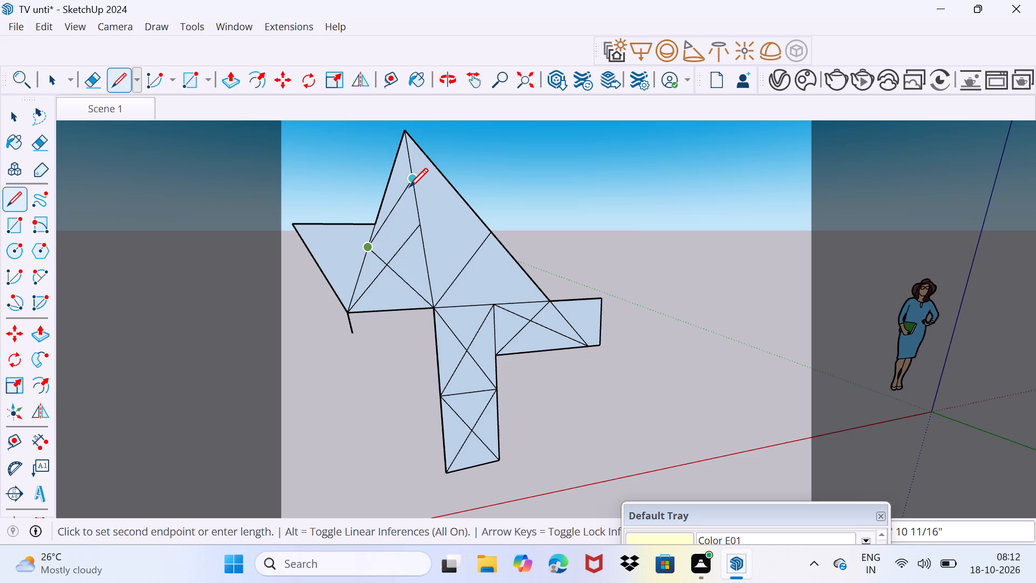
{"action": "left_click", "coordinate": [409, 187]}
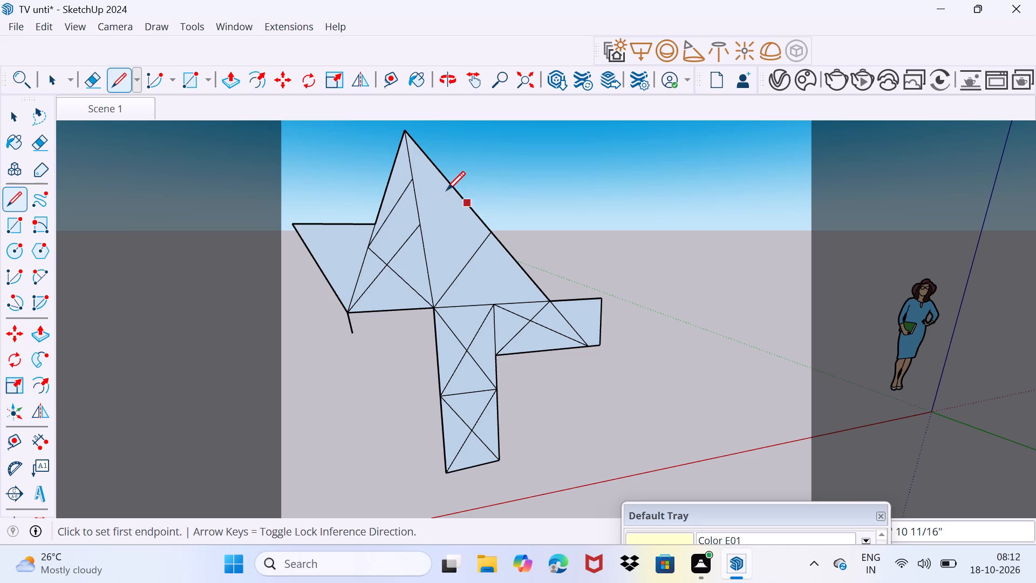
{"action": "left_click", "coordinate": [408, 182]}
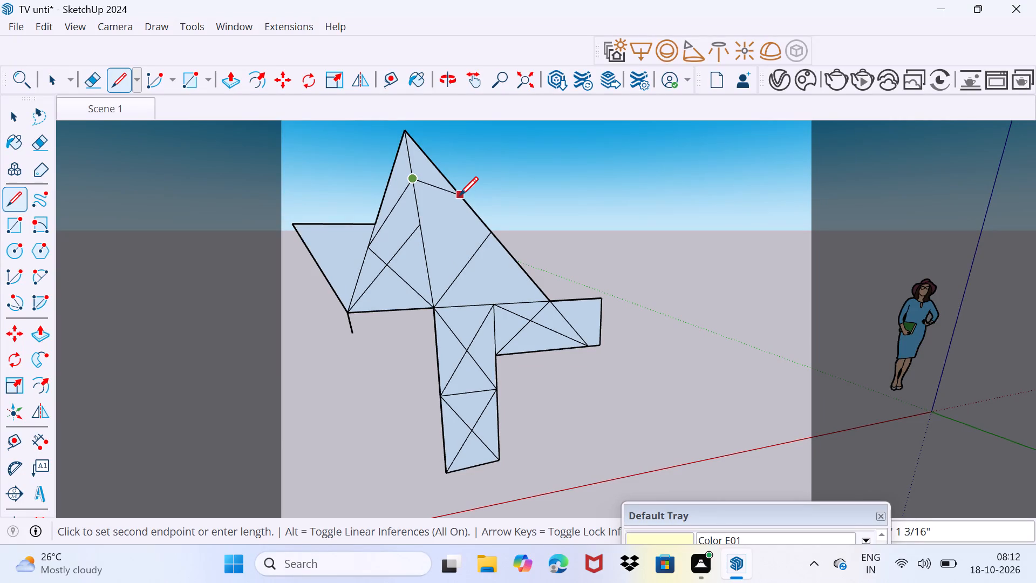
{"action": "left_click", "coordinate": [459, 195]}
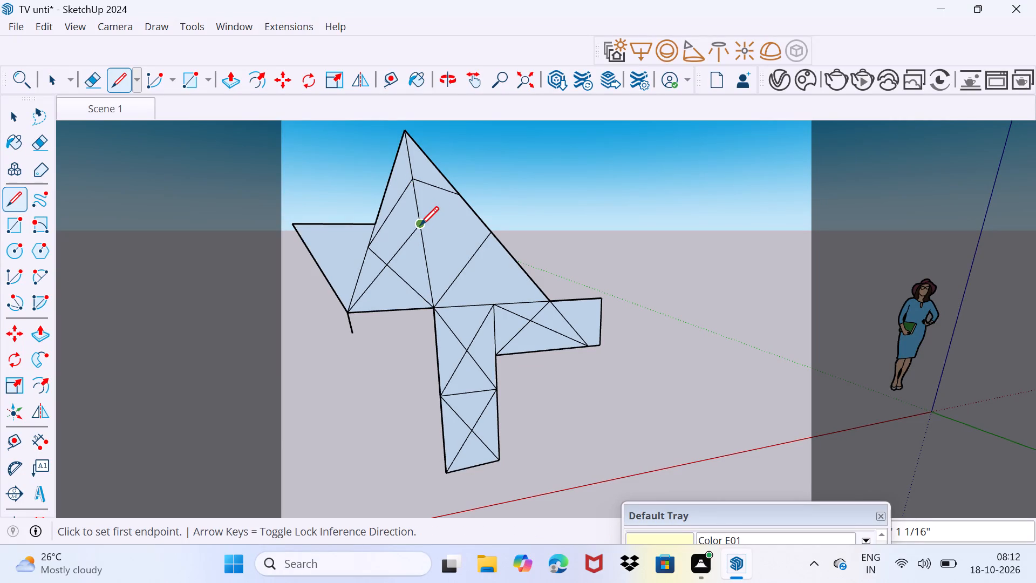
{"action": "left_click", "coordinate": [420, 225]}
{"action": "left_click", "coordinate": [456, 196]}
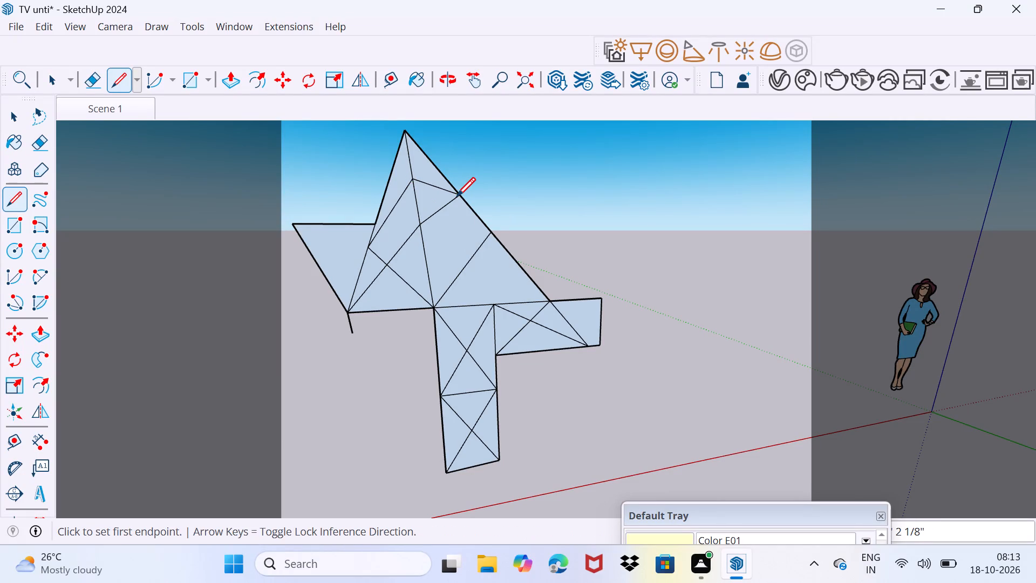
{"action": "left_click", "coordinate": [456, 196]}
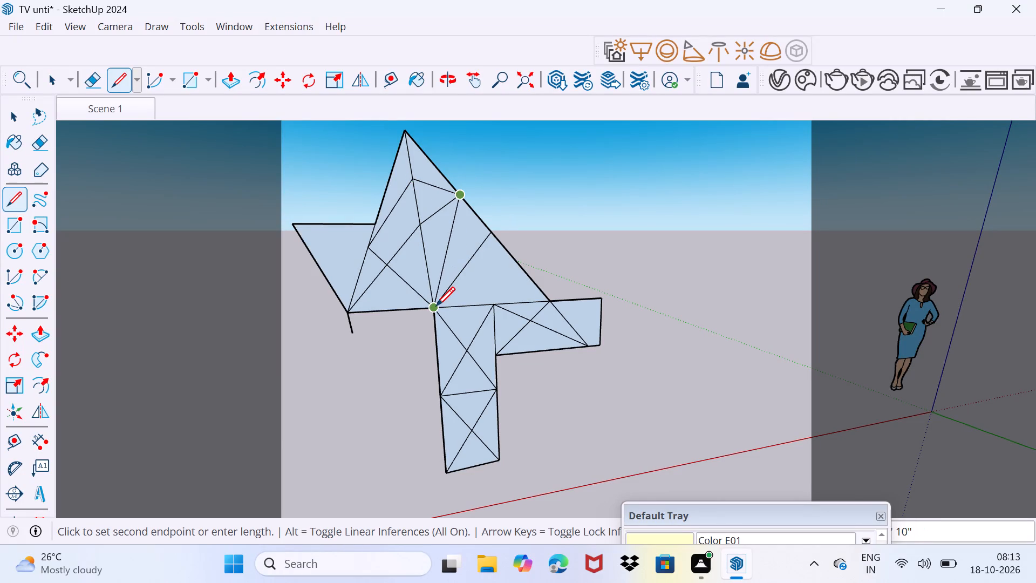
{"action": "left_click", "coordinate": [436, 306]}
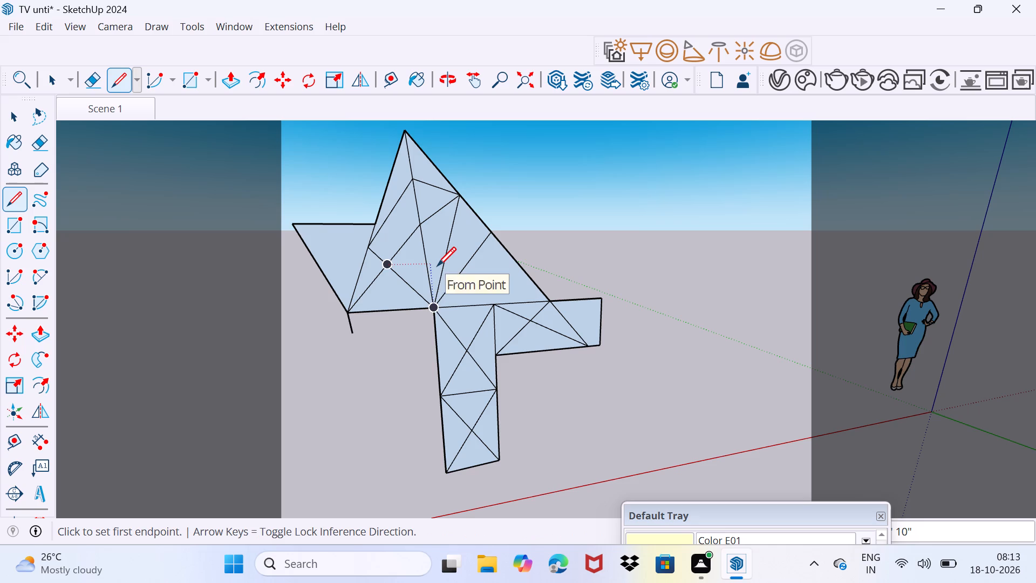
{"action": "key", "text": "v"}
{"action": "key", "text": "v"}
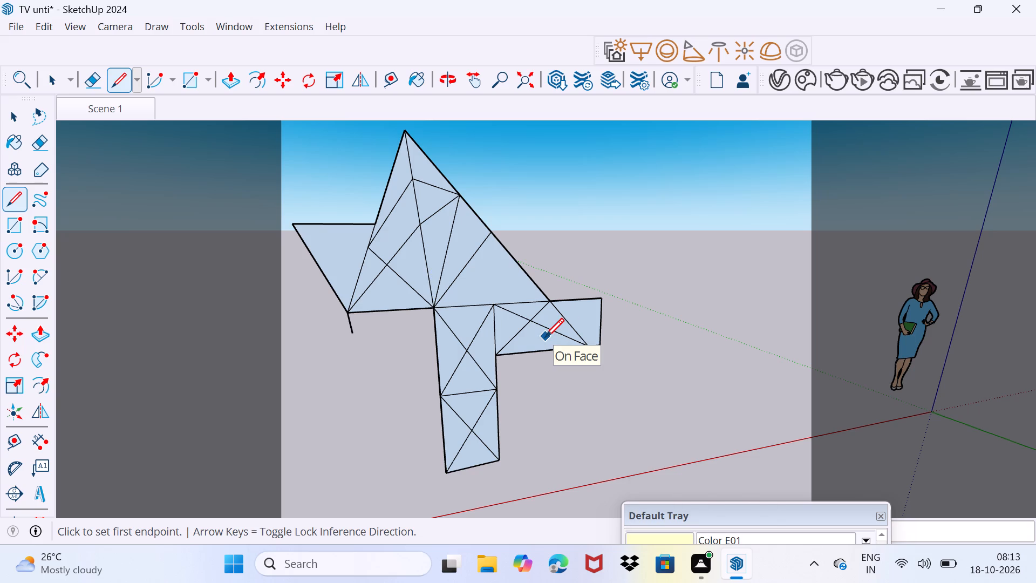
{"action": "key", "text": "Escape"}
{"action": "key", "text": "Escape"}
{"action": "key", "text": "space"}
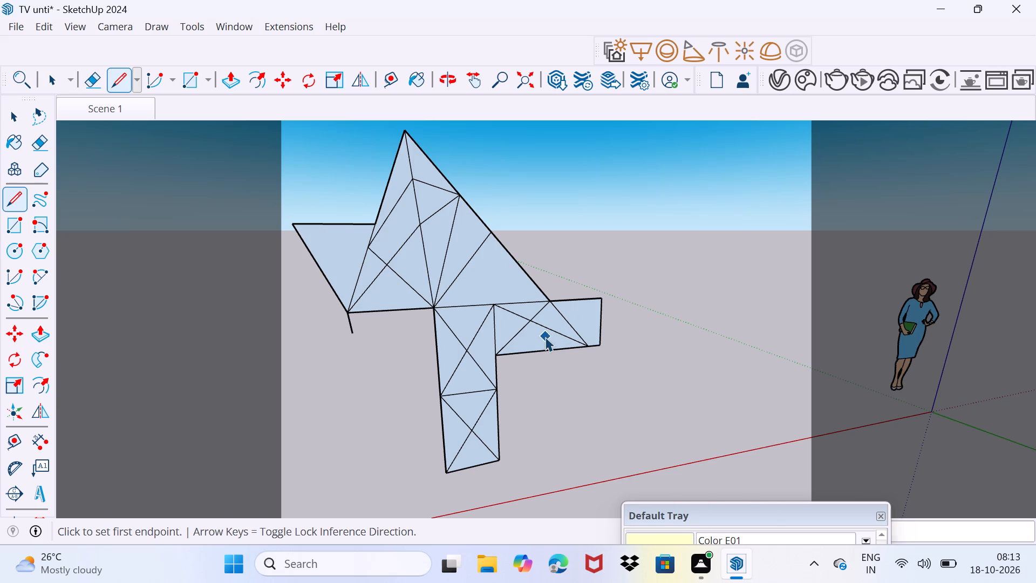
Push/Pull the triangular face directly above the horizontal rectangle back behind the surface, and deepen it with a second push.
{"action": "left_click", "coordinate": [488, 277]}
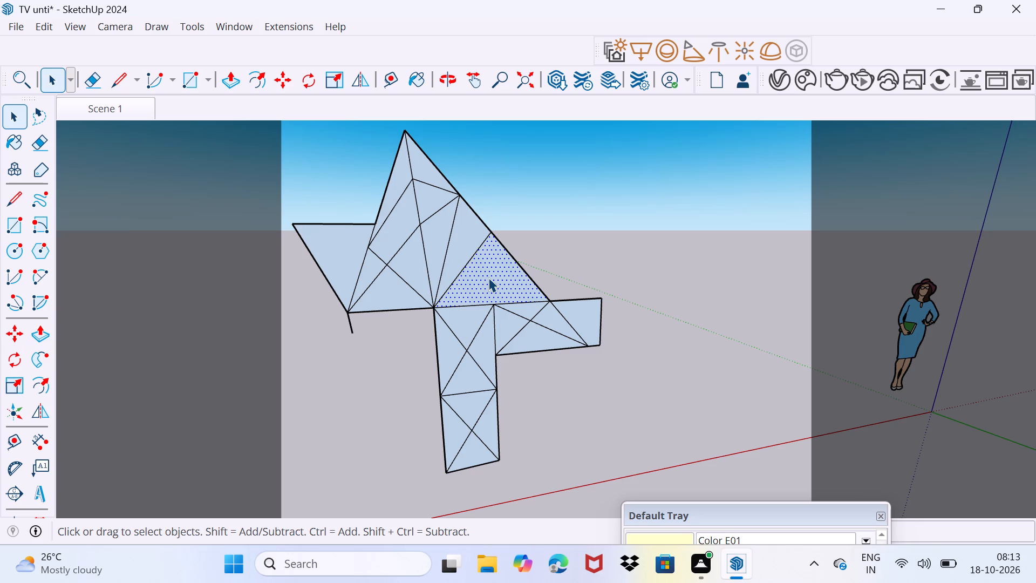
{"action": "key", "text": "p"}
{"action": "left_click", "coordinate": [488, 277]}
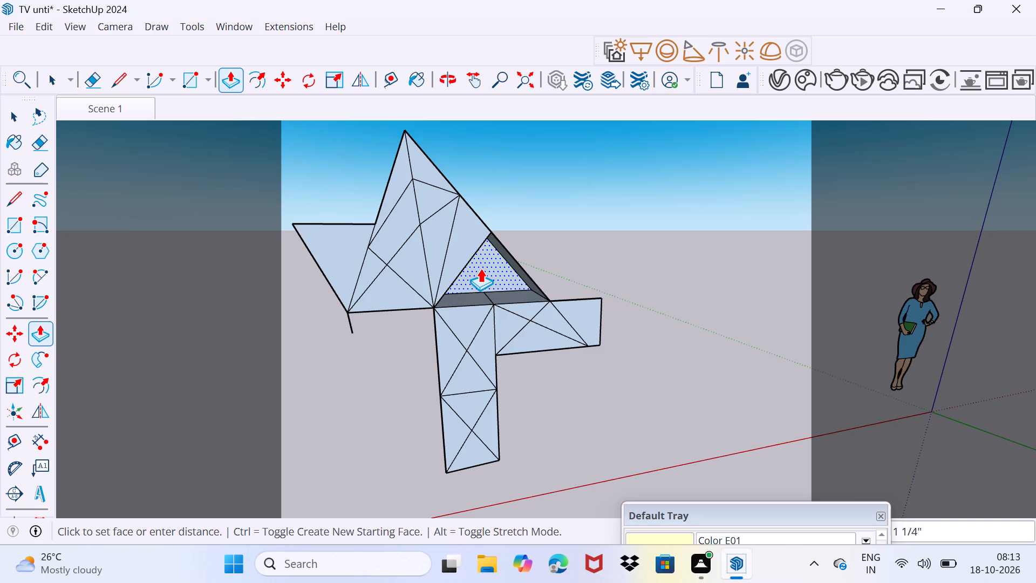
{"action": "left_click", "coordinate": [480, 268]}
{"action": "middle_click_drag", "start_coordinate": [533, 290], "coordinate": [242, 404]}
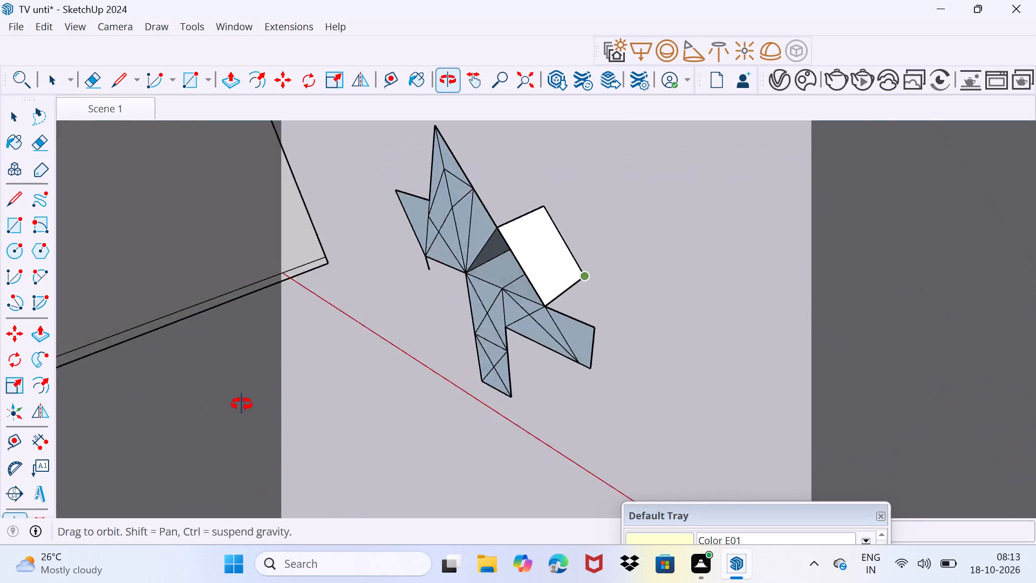
{"action": "middle_click_drag", "start_coordinate": [242, 404], "coordinate": [609, 341]}
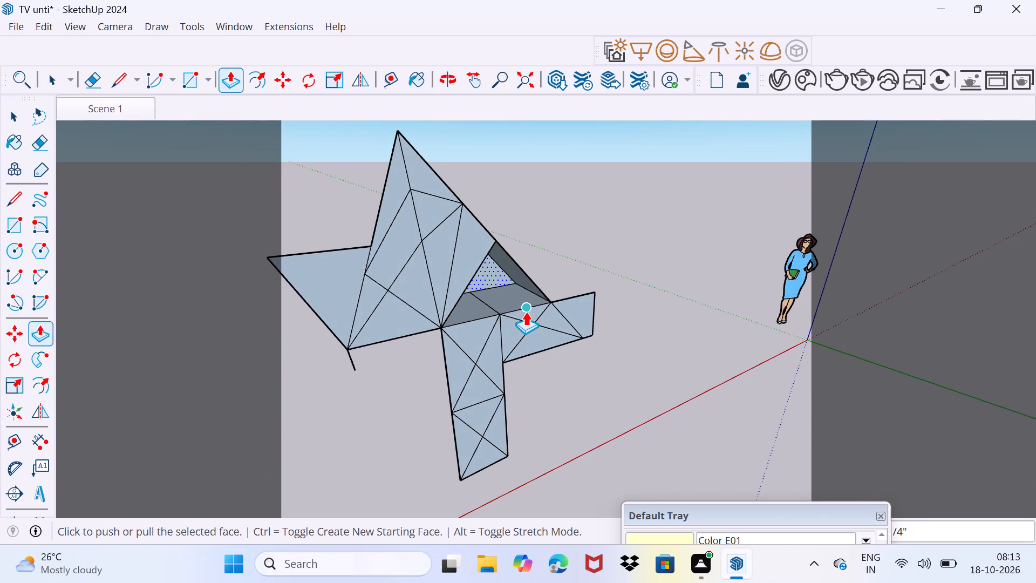
{"action": "left_click_drag", "start_coordinate": [526, 311], "coordinate": [514, 298]}
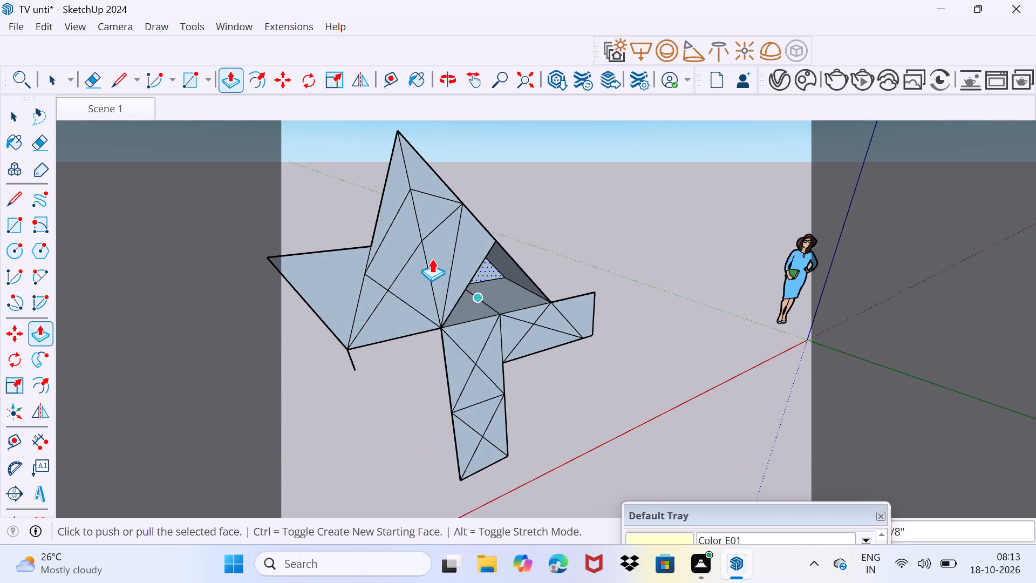
{"action": "key", "text": "space"}
{"action": "left_click_drag", "start_coordinate": [442, 253], "coordinate": [444, 246]}
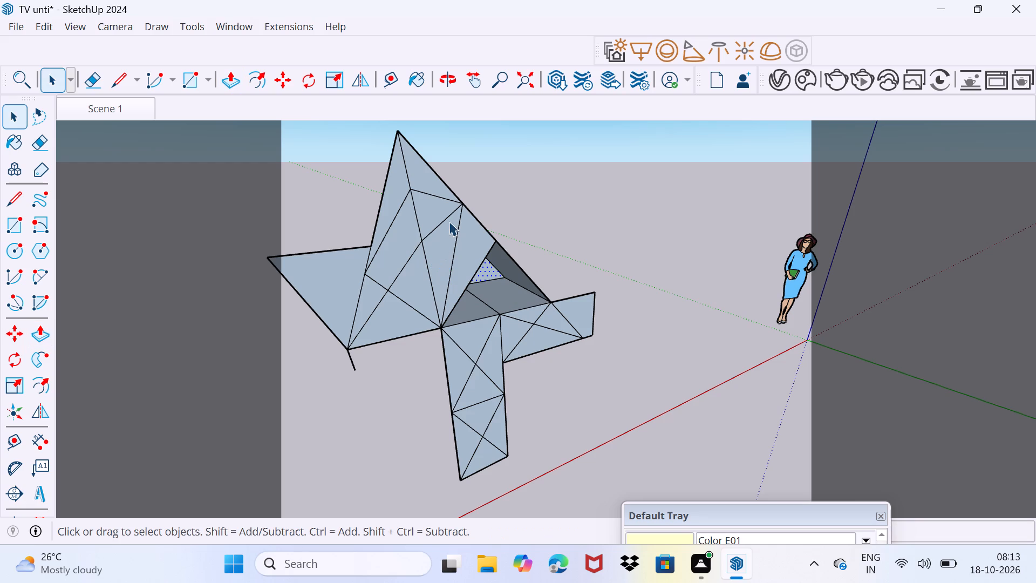
Push/Pull the narrow triangle nearer the middle of the large triangle backward to match the first recess's depth.
{"action": "middle_click_drag", "start_coordinate": [474, 268], "coordinate": [243, 356]}
{"action": "middle_click_drag", "start_coordinate": [632, 288], "coordinate": [333, 255]}
{"action": "middle_click_drag", "start_coordinate": [755, 366], "coordinate": [506, 199]}
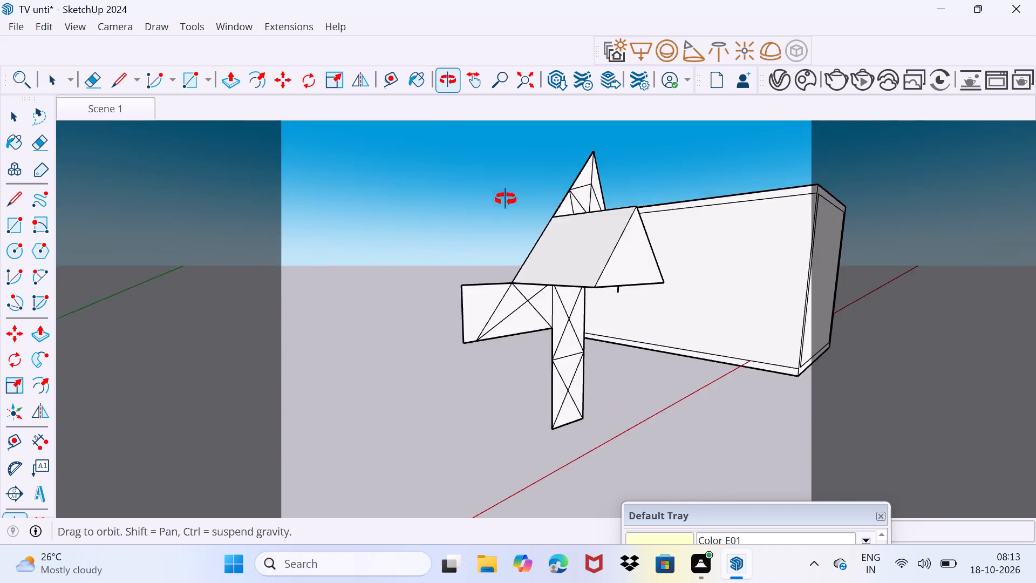
{"action": "middle_click_drag", "start_coordinate": [506, 199], "coordinate": [798, 464]}
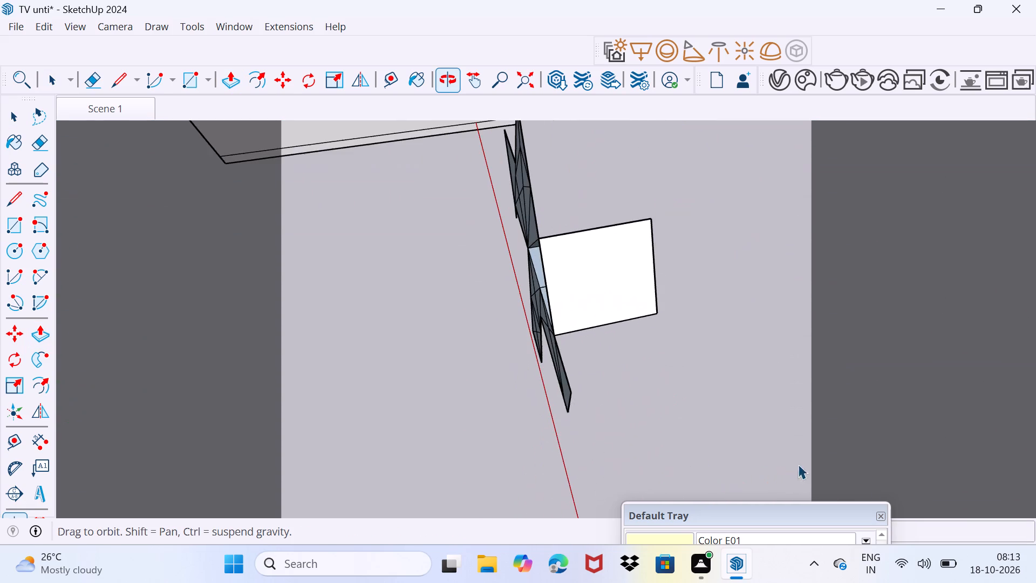
{"action": "middle_click_drag", "start_coordinate": [798, 464], "coordinate": [798, 466]}
{"action": "middle_click_drag", "start_coordinate": [568, 369], "coordinate": [860, 348]}
{"action": "scroll", "coordinate": [475, 302], "scroll_direction": "up", "scroll_amount": 1}
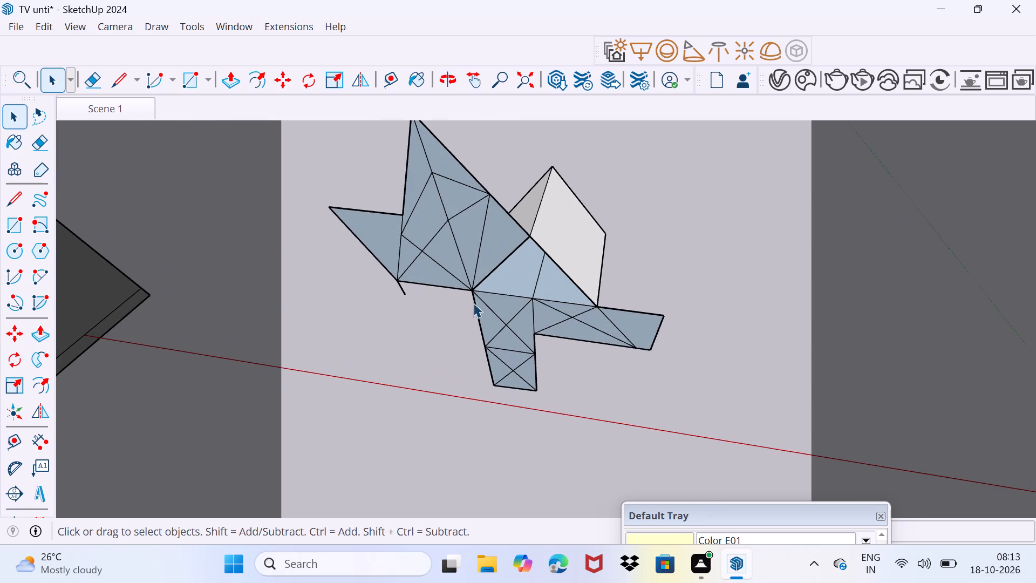
{"action": "middle_click_drag", "start_coordinate": [502, 300], "coordinate": [564, 193]}
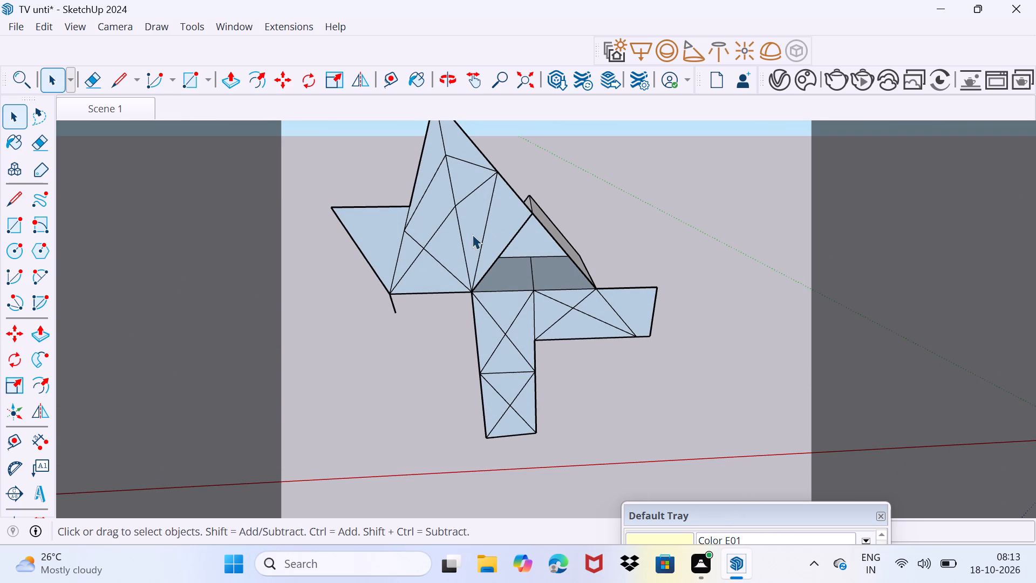
{"action": "left_click", "coordinate": [472, 234]}
{"action": "key", "text": "p"}
{"action": "left_click", "coordinate": [472, 234]}
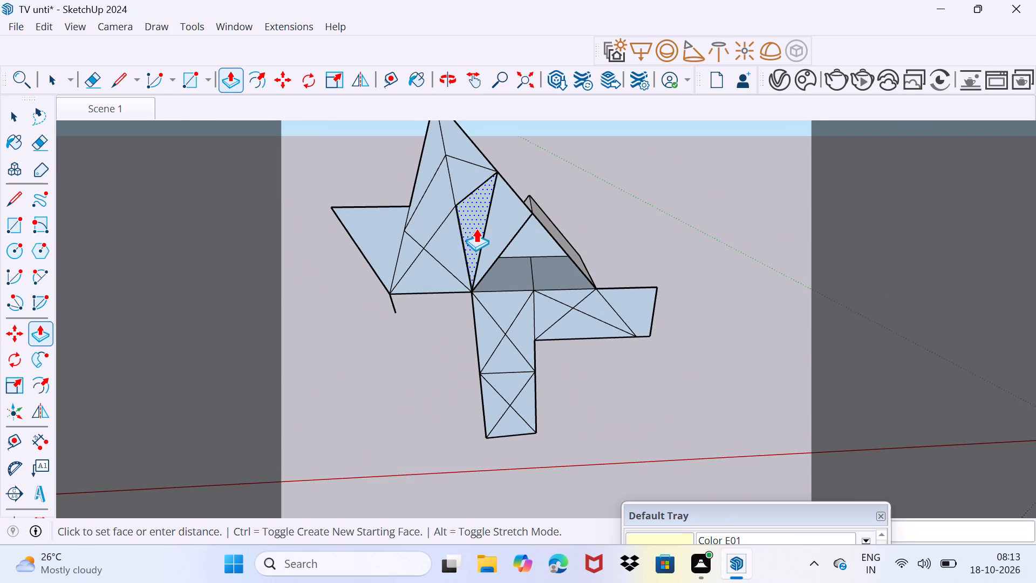
{"action": "left_click", "coordinate": [536, 195]}
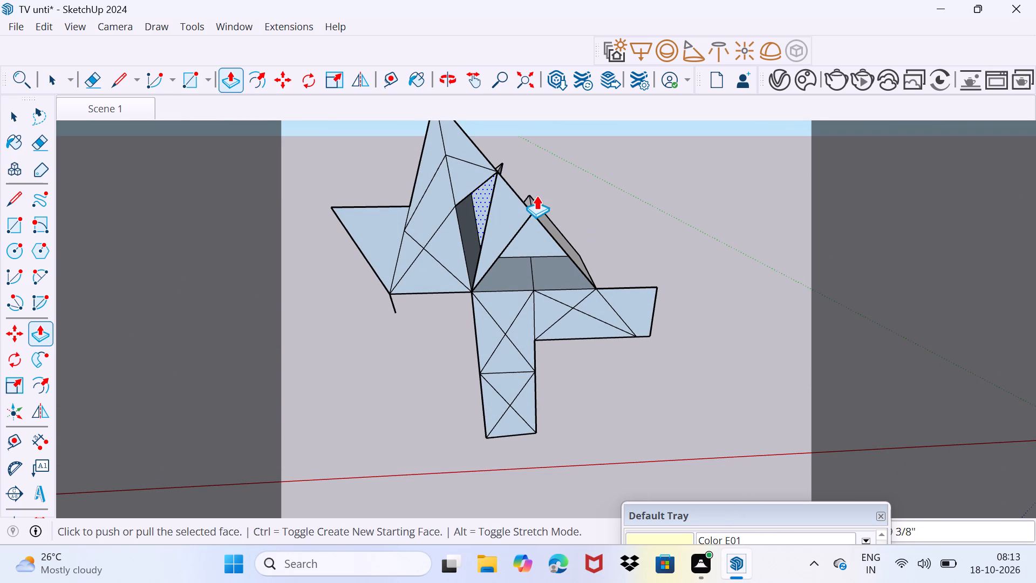
{"action": "middle_click_drag", "start_coordinate": [589, 208], "coordinate": [478, 254]}
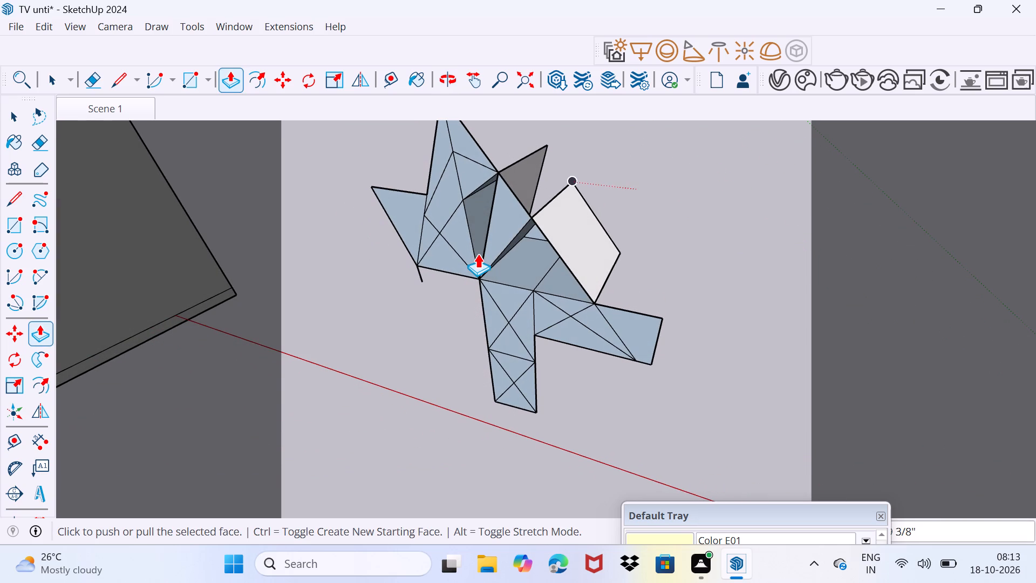
{"action": "key", "text": "space"}
{"action": "left_click_drag", "start_coordinate": [480, 267], "coordinate": [493, 232]}
Push/Pull the triangular face between the two recesses backward to the same depth so that they join.
{"action": "middle_click_drag", "start_coordinate": [492, 248], "coordinate": [449, 488]}
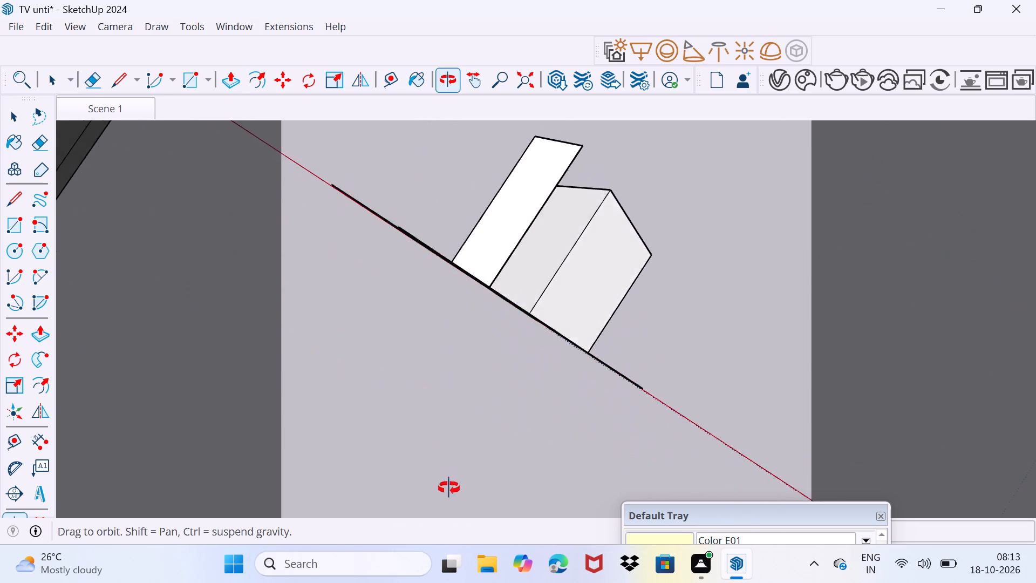
{"action": "middle_click_drag", "start_coordinate": [449, 488], "coordinate": [796, 288]}
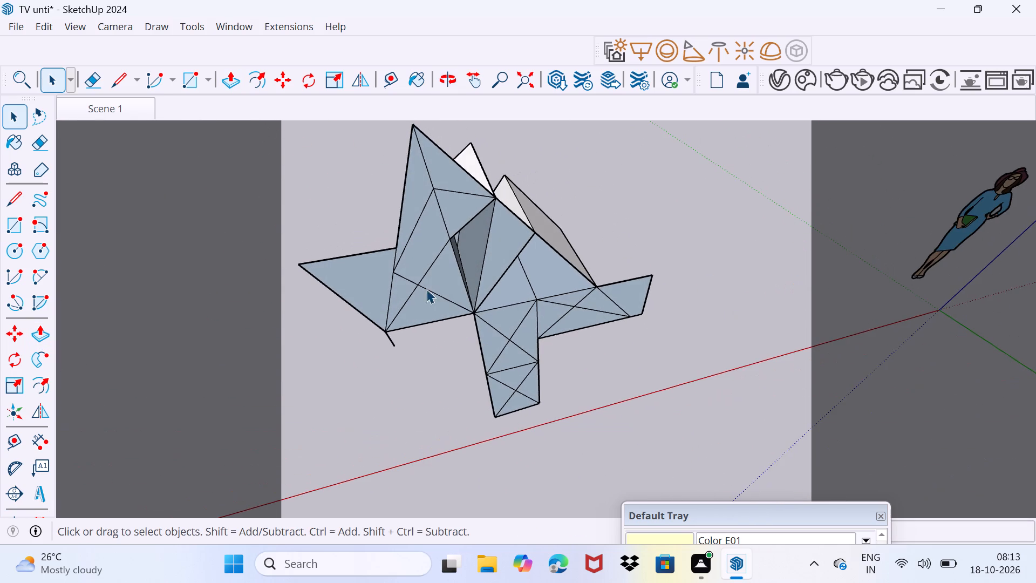
{"action": "scroll", "coordinate": [439, 255], "scroll_direction": "up", "scroll_amount": 1}
{"action": "left_click", "coordinate": [514, 251]}
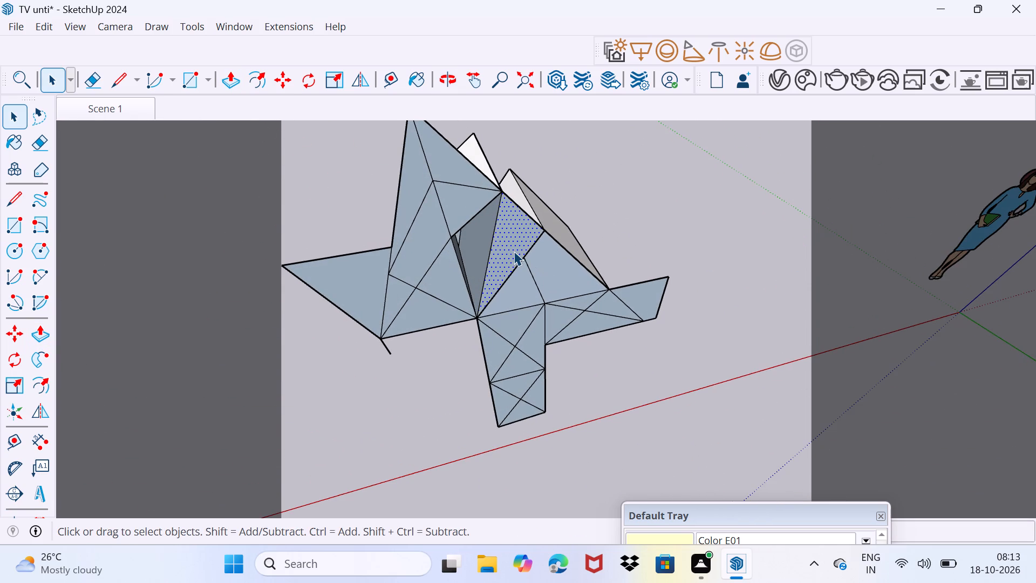
{"action": "key", "text": "p"}
{"action": "left_click", "coordinate": [514, 251]}
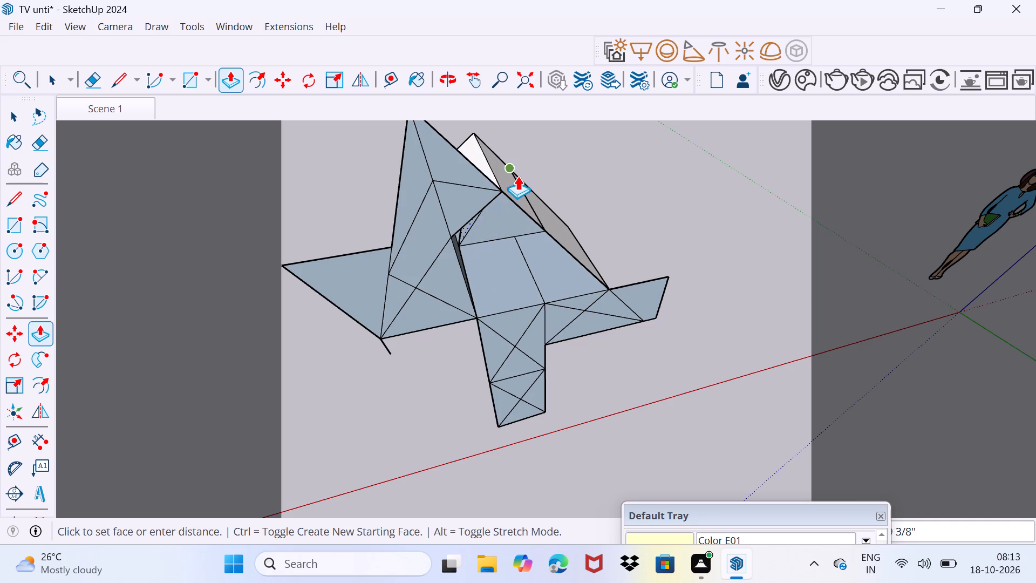
{"action": "left_click", "coordinate": [518, 174]}
{"action": "middle_click_drag", "start_coordinate": [549, 309], "coordinate": [460, 183]}
{"action": "key", "text": "space"}
{"action": "left_click_drag", "start_coordinate": [463, 212], "coordinate": [468, 196]}
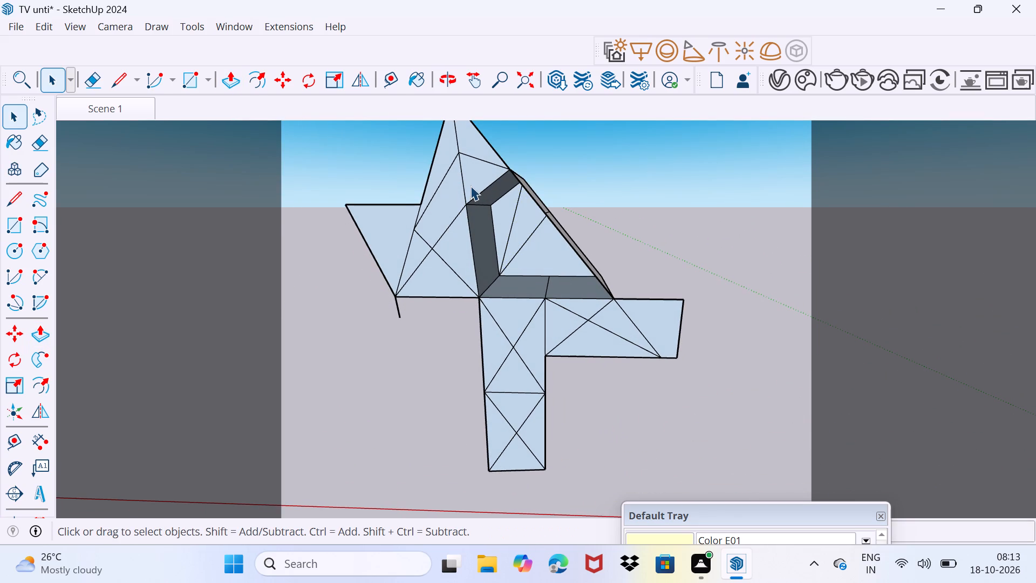
Push/Pull the triangle along the base of the crossed section, between its outer and shared corners, backward to the same depth.
{"action": "left_click", "coordinate": [471, 185]}
{"action": "left_click", "coordinate": [431, 283]}
{"action": "middle_click_drag", "start_coordinate": [431, 283], "coordinate": [799, 343]}
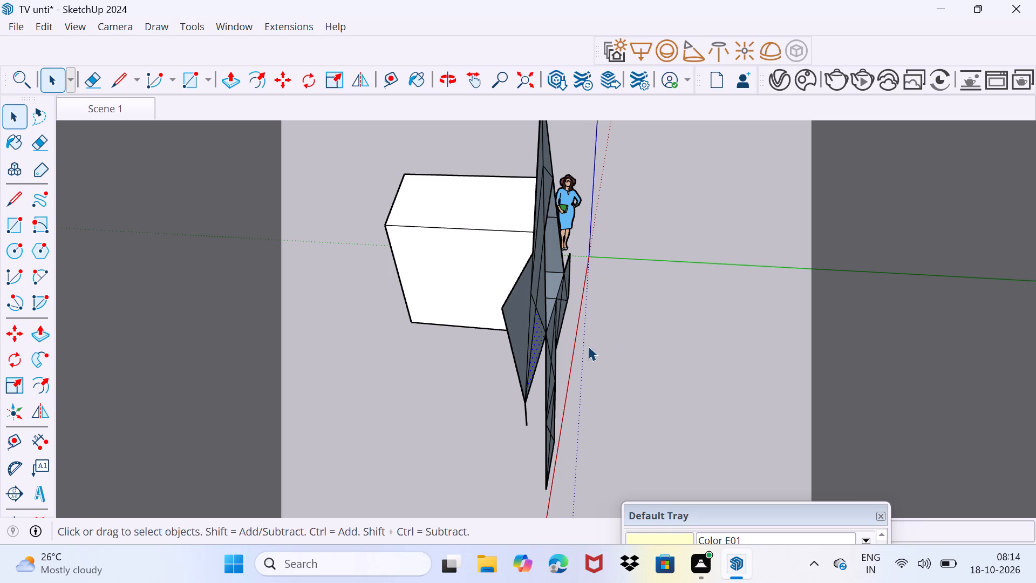
{"action": "key", "text": "p"}
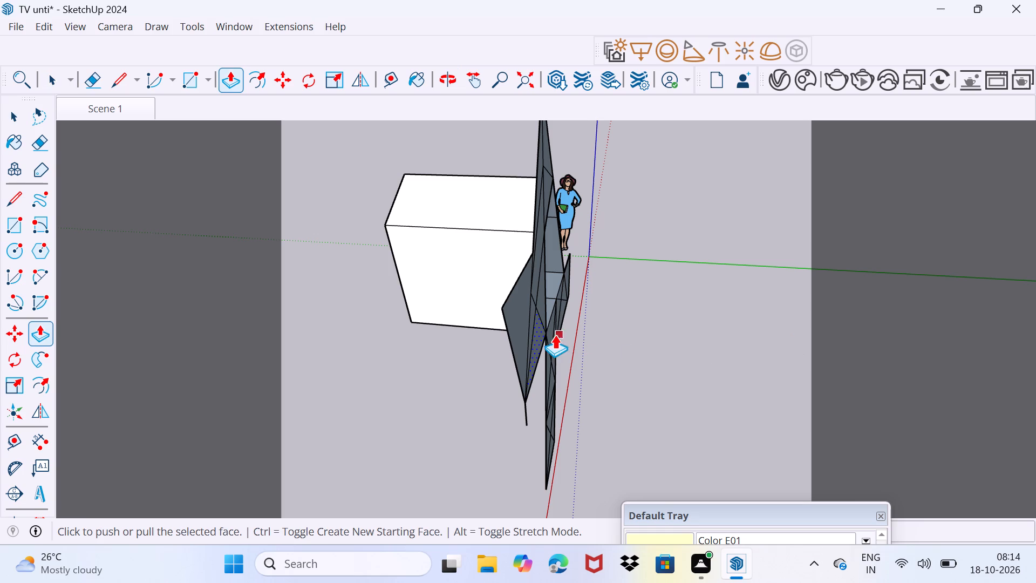
{"action": "left_click", "coordinate": [541, 333]}
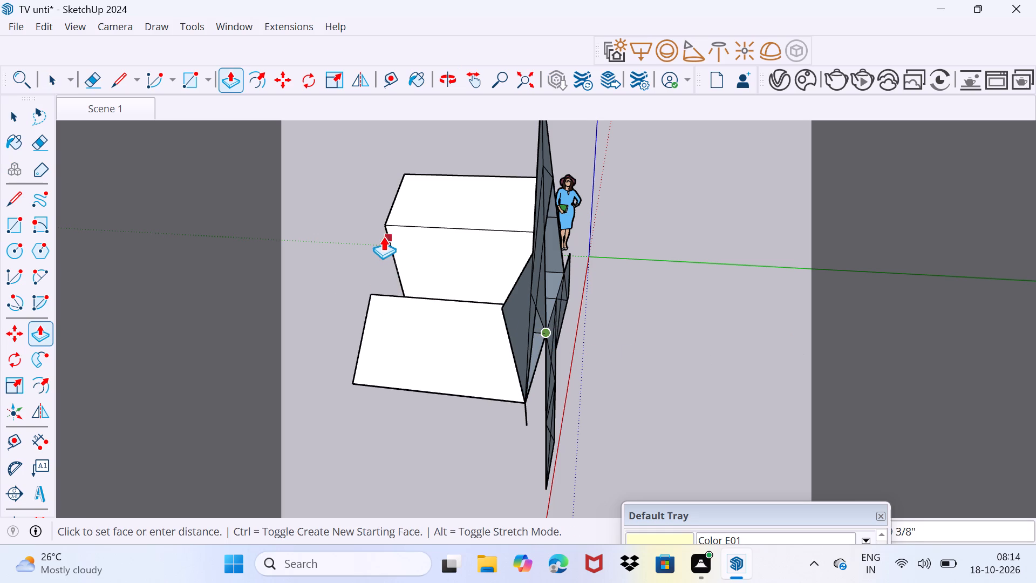
{"action": "left_click", "coordinate": [383, 234]}
{"action": "middle_click_drag", "start_coordinate": [388, 373], "coordinate": [764, 397]}
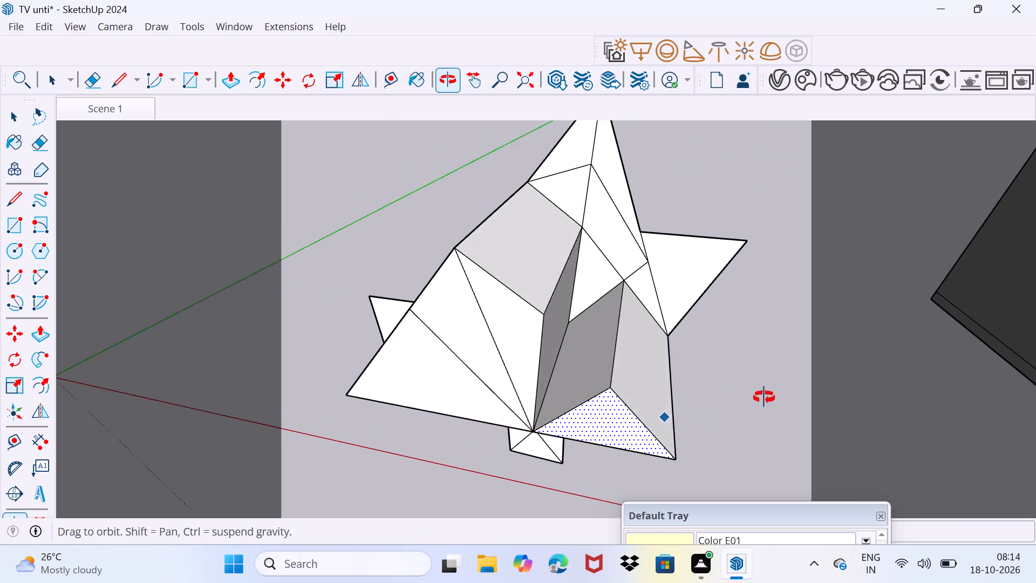
{"action": "middle_click_drag", "start_coordinate": [764, 397], "coordinate": [724, 397]}
{"action": "key", "text": "space"}
{"action": "left_click_drag", "start_coordinate": [576, 290], "coordinate": [578, 282]}
Push/Pull the remaining slim triangle between the base recess and the larger recess backward, flush with their faces.
{"action": "left_click", "coordinate": [587, 285]}
{"action": "key", "text": "p"}
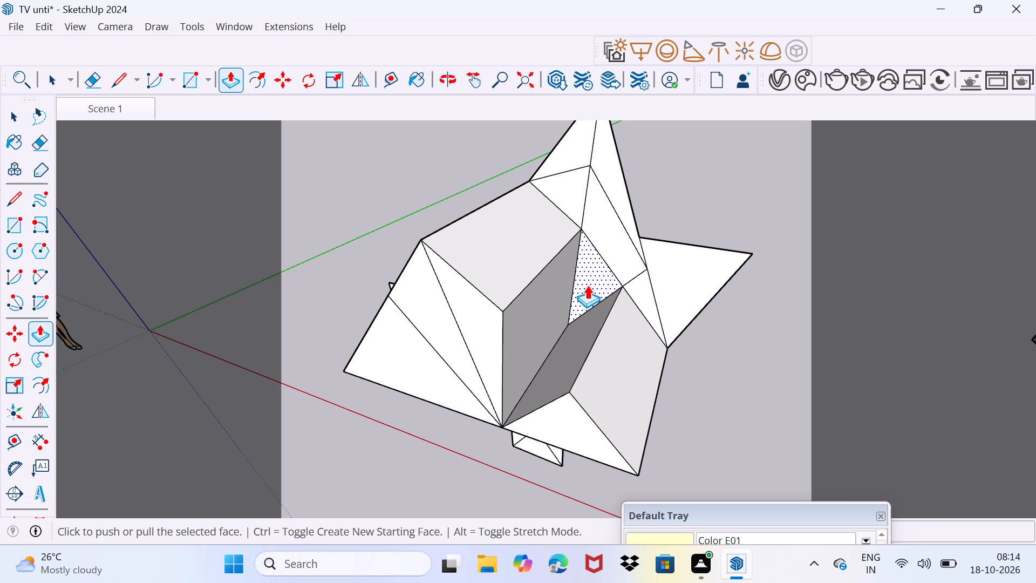
{"action": "left_click", "coordinate": [587, 285]}
{"action": "left_click", "coordinate": [549, 427]}
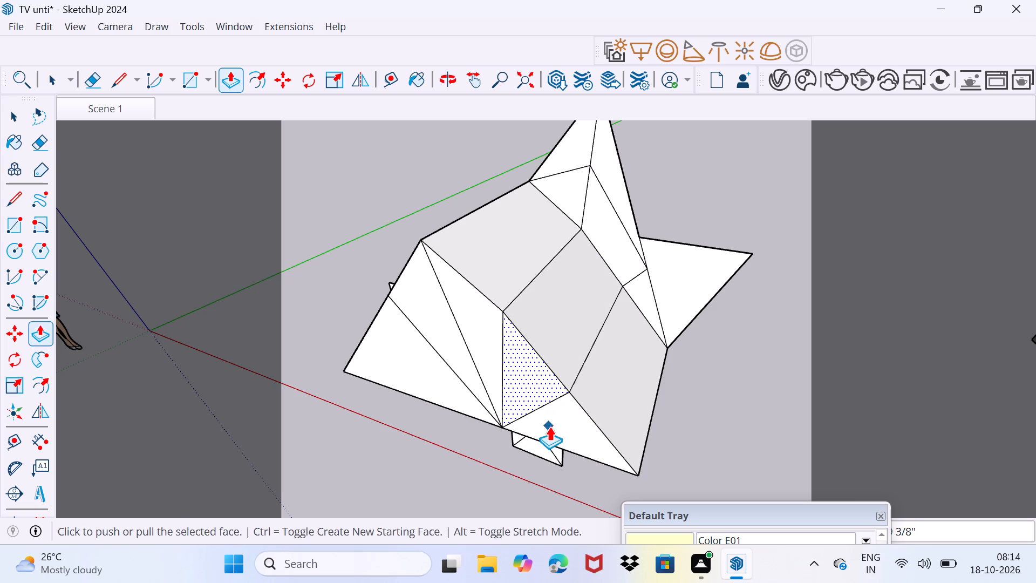
Erase the short loose line hanging from the outer base corner.
{"action": "middle_click_drag", "start_coordinate": [659, 365], "coordinate": [350, 322]}
{"action": "middle_click_drag", "start_coordinate": [562, 399], "coordinate": [562, 392]}
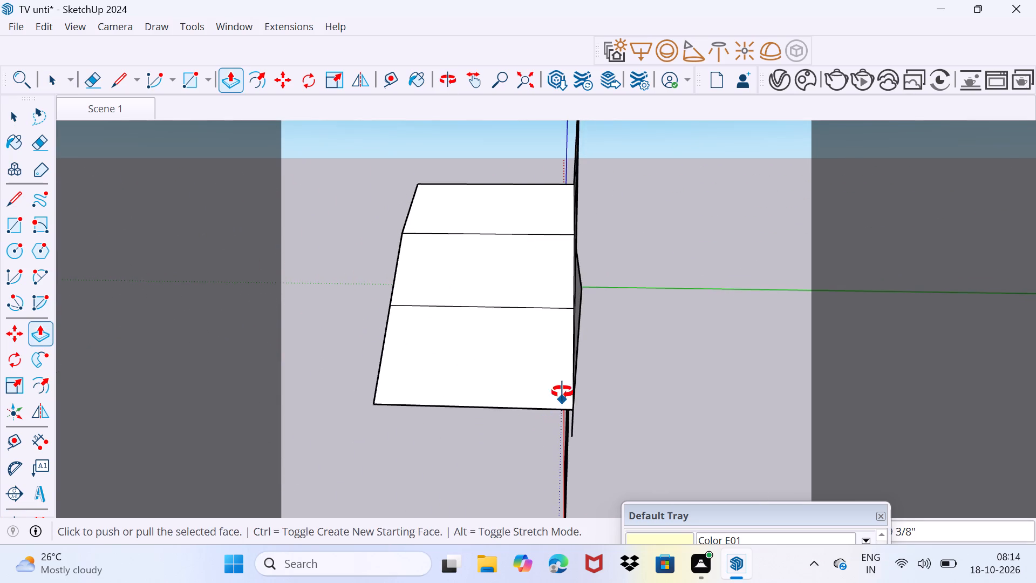
{"action": "middle_click_drag", "start_coordinate": [562, 392], "coordinate": [418, 238]}
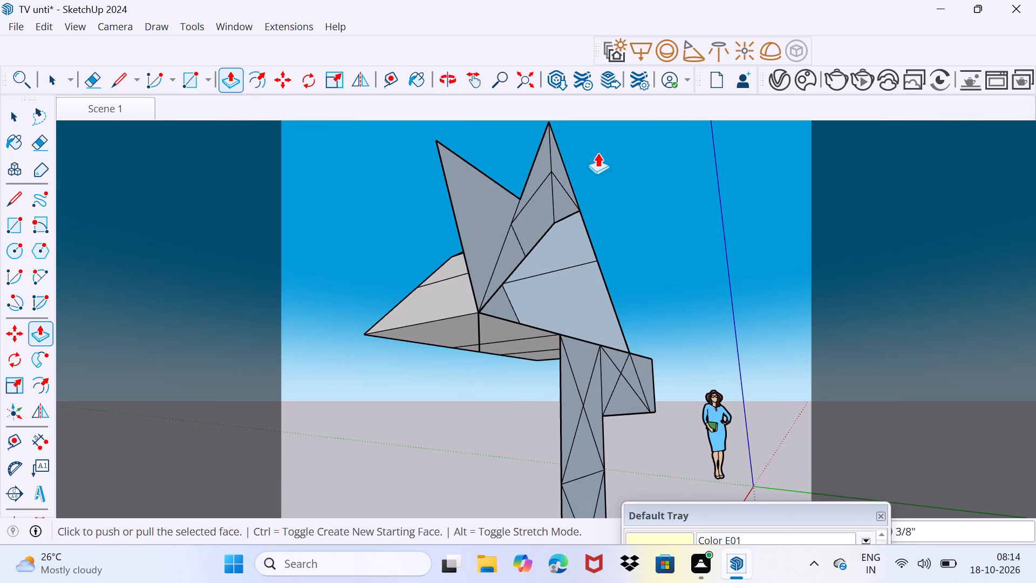
{"action": "scroll", "coordinate": [571, 233], "scroll_direction": "down", "scroll_amount": 1}
{"action": "scroll", "coordinate": [518, 436], "scroll_direction": "down", "scroll_amount": 1}
{"action": "middle_click_drag", "start_coordinate": [526, 436], "coordinate": [840, 383]}
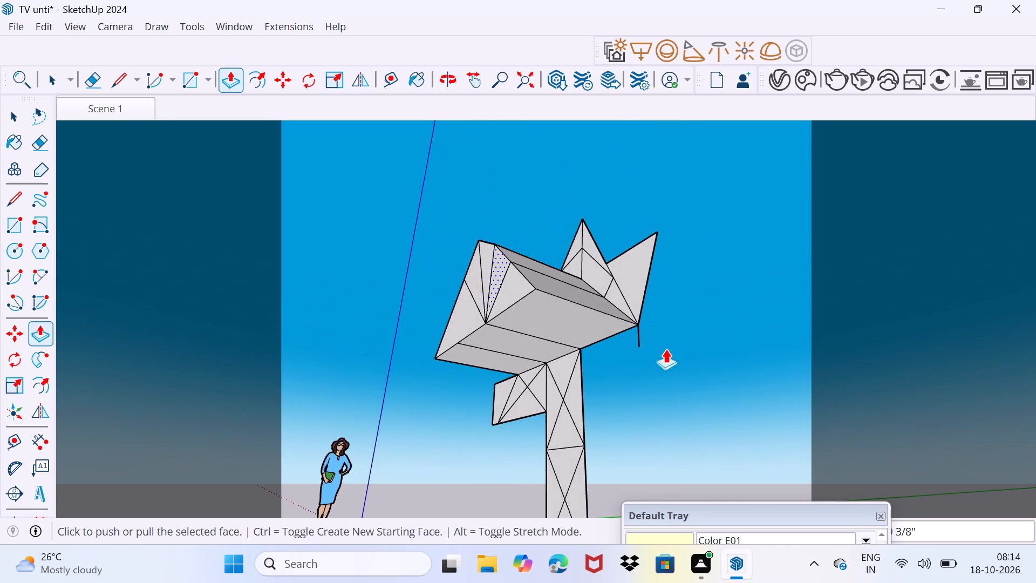
{"action": "scroll", "coordinate": [636, 310], "scroll_direction": "up", "scroll_amount": 2}
{"action": "key", "text": "space"}
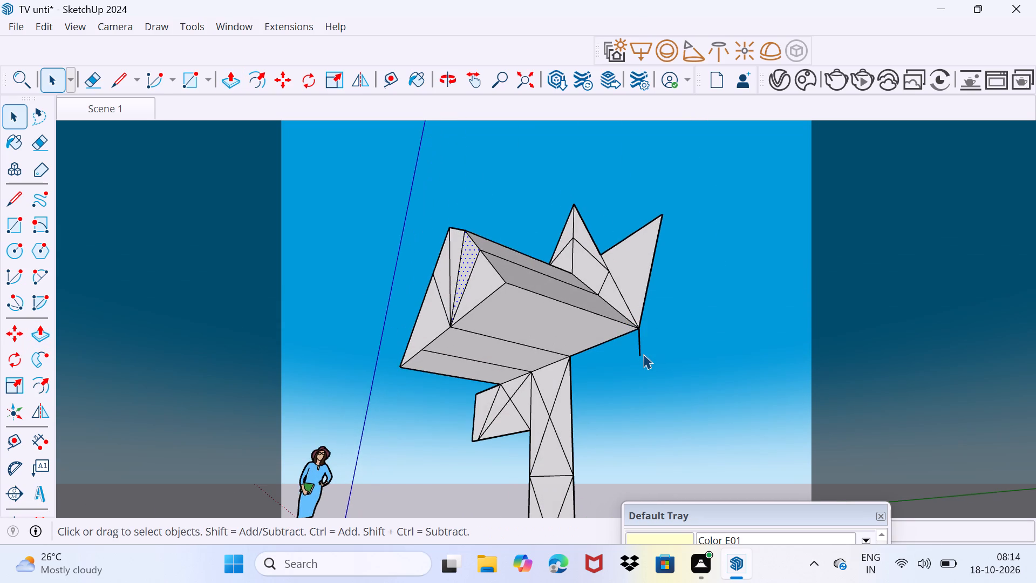
{"action": "key", "text": "e"}
{"action": "left_click_drag", "start_coordinate": [638, 355], "coordinate": [644, 351]}
Examine the extruded line-drawn shape from the front, back, side and below.
{"action": "middle_click_drag", "start_coordinate": [650, 345], "coordinate": [529, 363]}
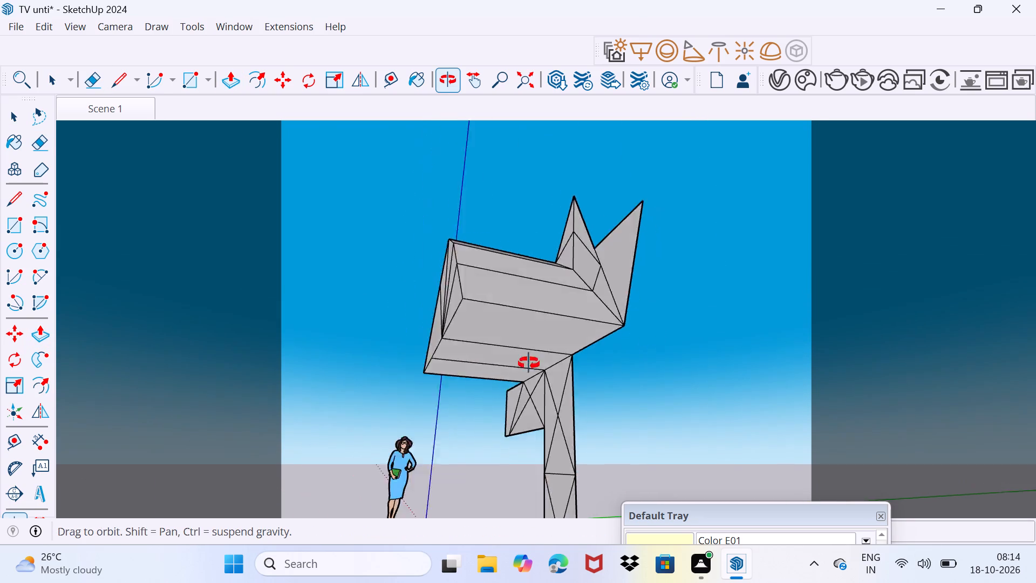
{"action": "middle_click_drag", "start_coordinate": [529, 363], "coordinate": [250, 415]}
{"action": "middle_click_drag", "start_coordinate": [759, 290], "coordinate": [319, 350]}
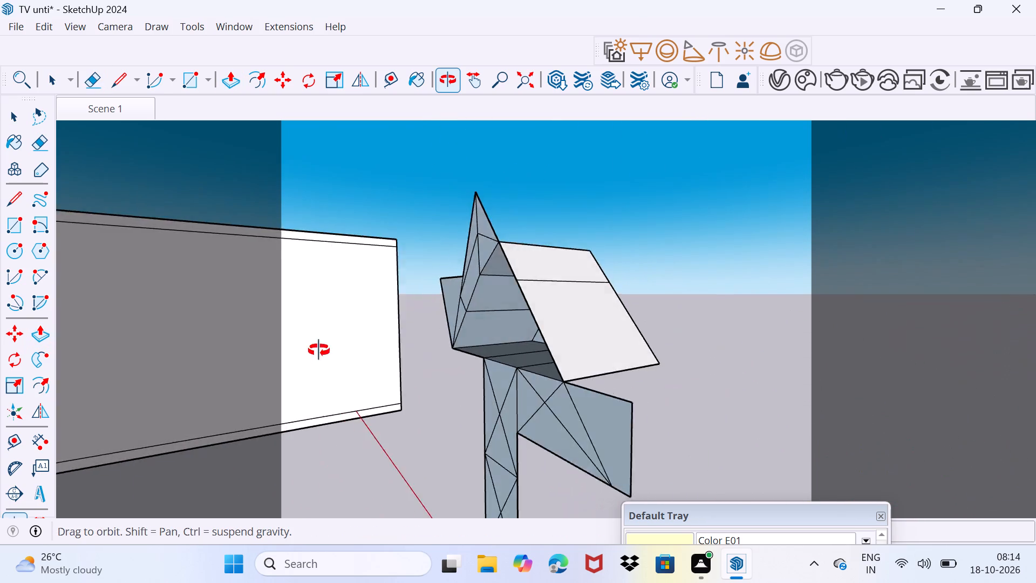
{"action": "middle_click_drag", "start_coordinate": [319, 350], "coordinate": [325, 340]}
{"action": "middle_click_drag", "start_coordinate": [664, 308], "coordinate": [257, 211]}
{"action": "scroll", "coordinate": [560, 354], "scroll_direction": "down", "scroll_amount": 3}
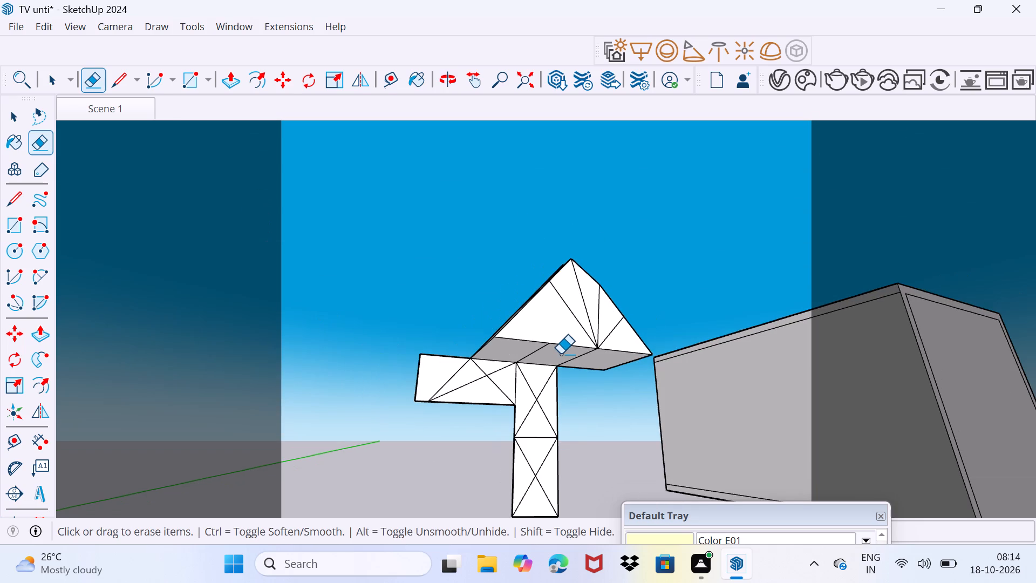
{"action": "scroll", "coordinate": [571, 360], "scroll_direction": "down", "scroll_amount": 5}
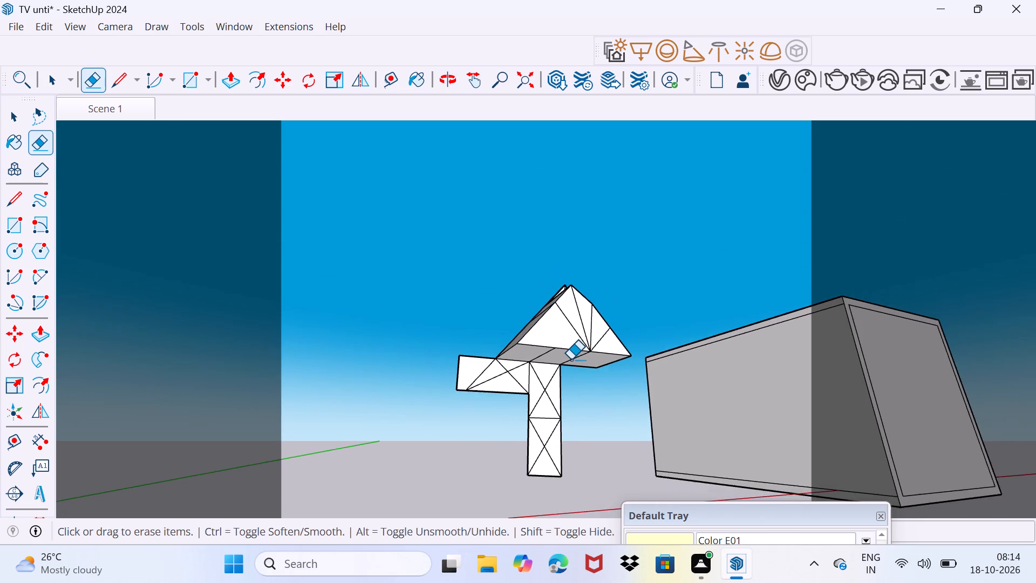
{"action": "middle_click_drag", "start_coordinate": [606, 360], "coordinate": [541, 439]}
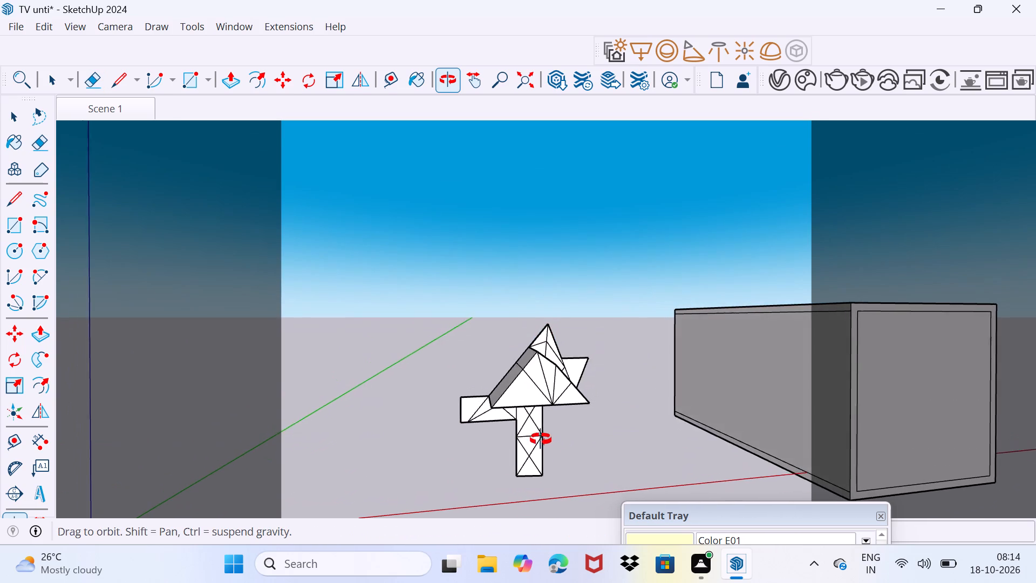
{"action": "middle_click_drag", "start_coordinate": [541, 439], "coordinate": [525, 432]}
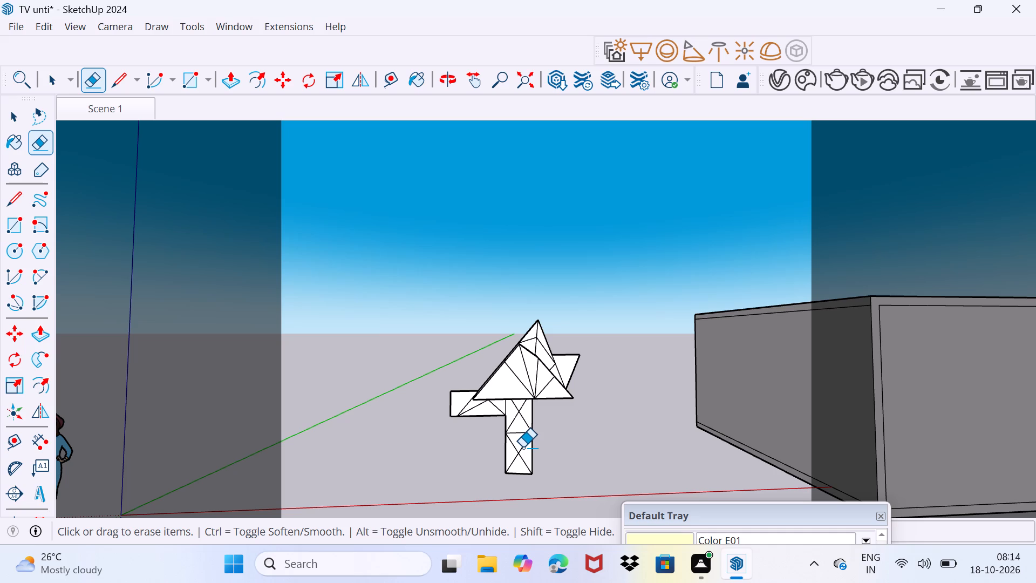
Delete the entire extruded line-drawn shape standing outside the room.
{"action": "key", "text": "Escape"}
{"action": "key", "text": "space"}
{"action": "scroll", "coordinate": [494, 366], "scroll_direction": "down", "scroll_amount": 2}
{"action": "left_click_drag", "start_coordinate": [432, 291], "coordinate": [488, 473]}
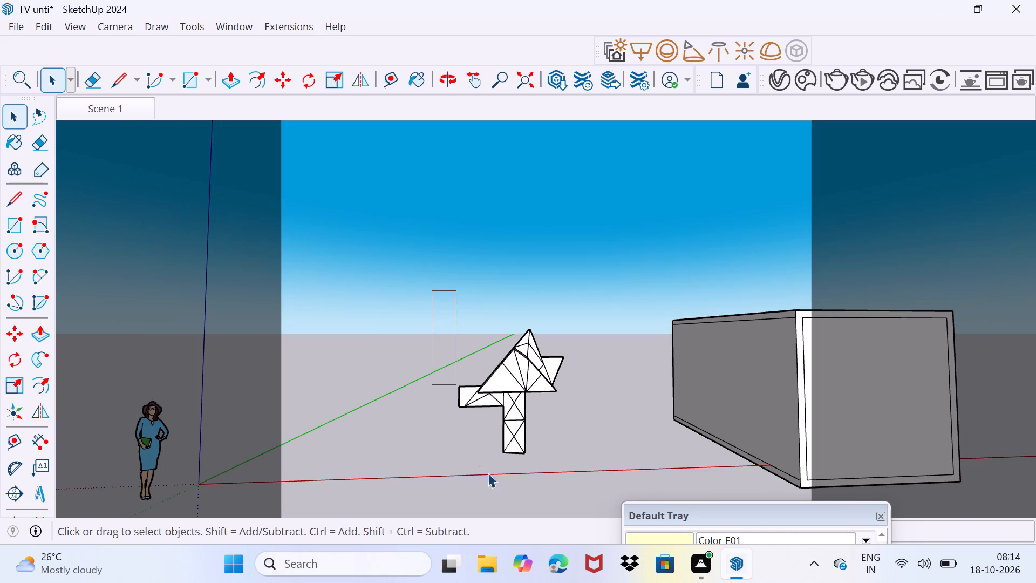
{"action": "left_click_drag", "start_coordinate": [488, 473], "coordinate": [620, 527]}
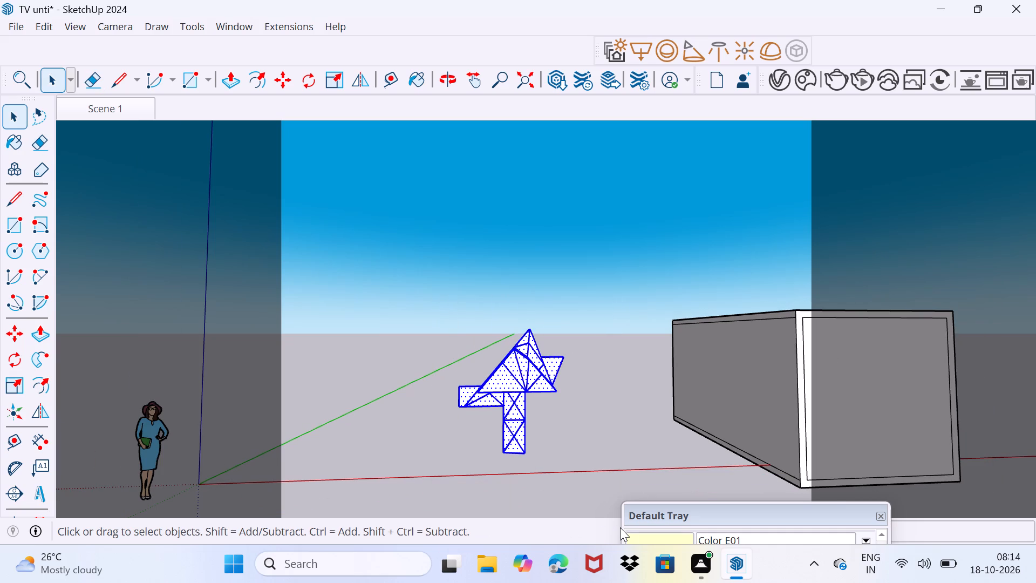
{"action": "key", "text": "Delete"}
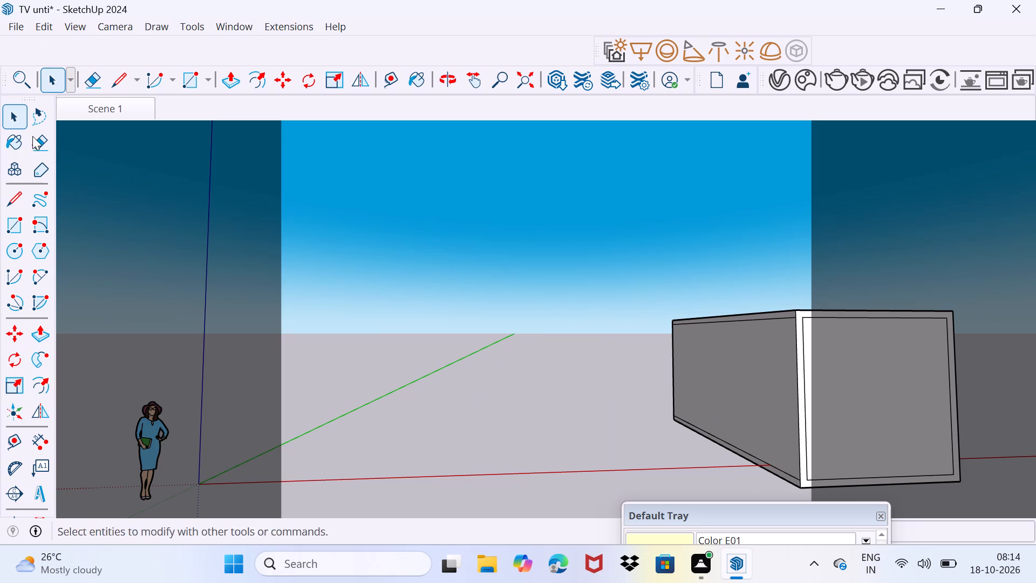
Recall Scene 1 and view the TV wall and seating inside the furnished room.
{"action": "left_click", "coordinate": [116, 111]}
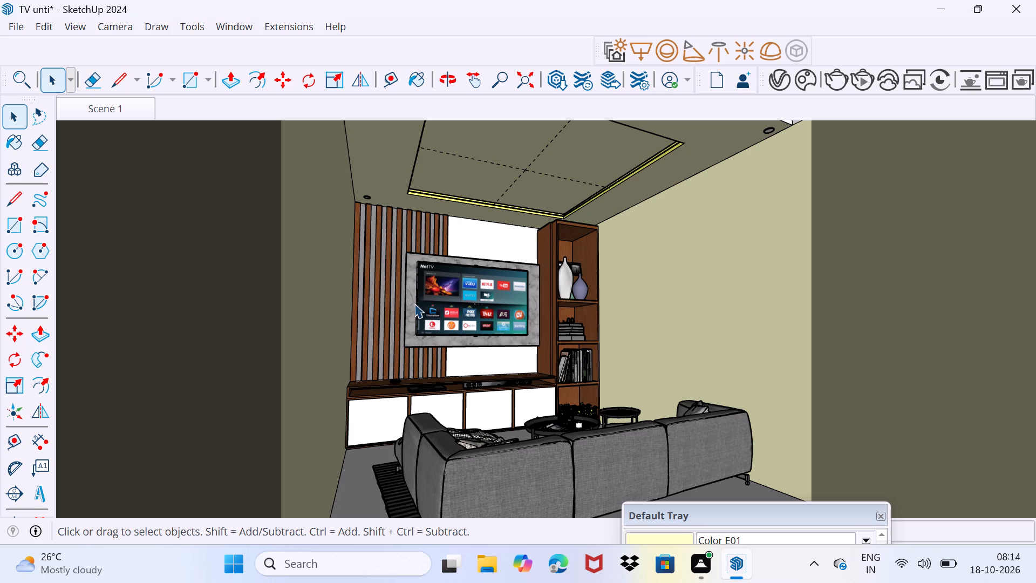
{"action": "middle_click_drag", "start_coordinate": [414, 302], "coordinate": [414, 317]}
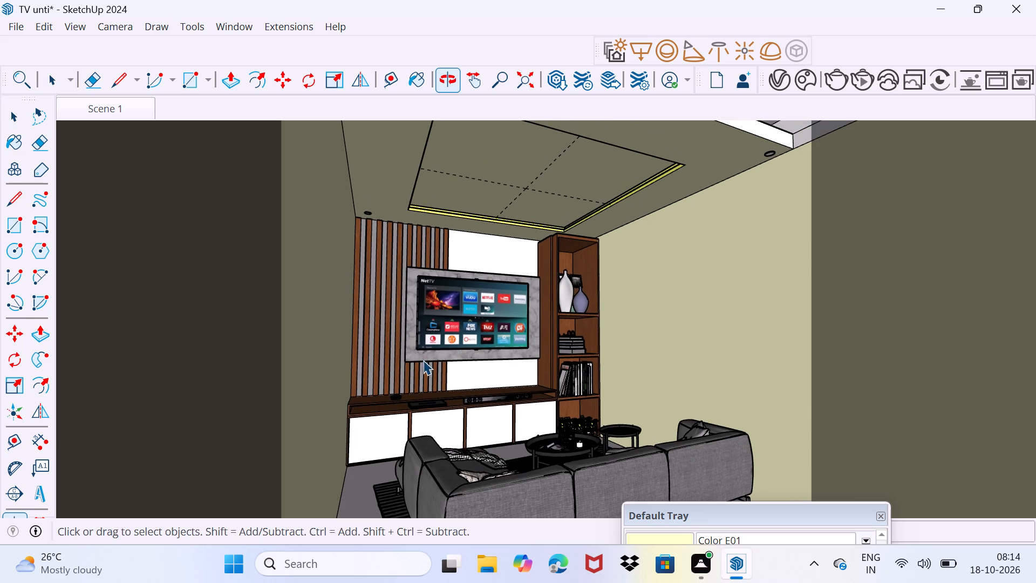
{"action": "middle_click_drag", "start_coordinate": [425, 356], "coordinate": [433, 343]}
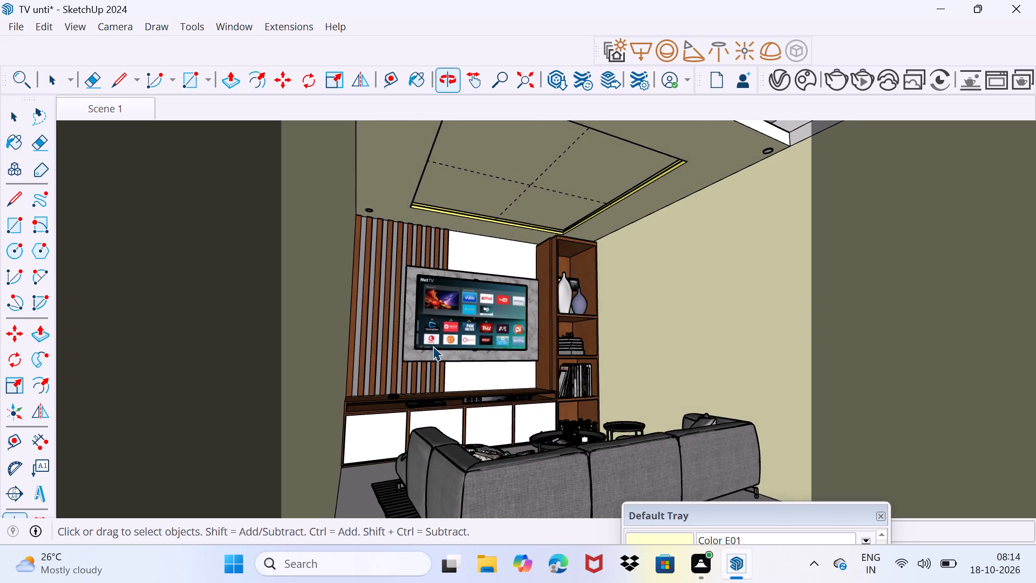
{"action": "scroll", "coordinate": [433, 346], "scroll_direction": "up", "scroll_amount": 1}
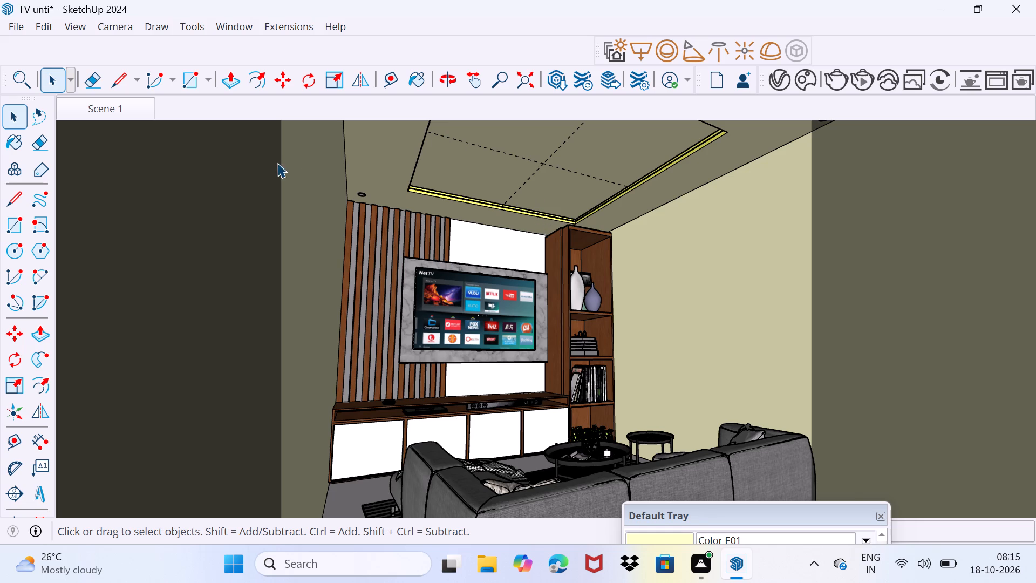
Outside the room, draw a small closed upright rectangle from four lines, with its base on the red axis.
{"action": "left_click", "coordinate": [522, 70]}
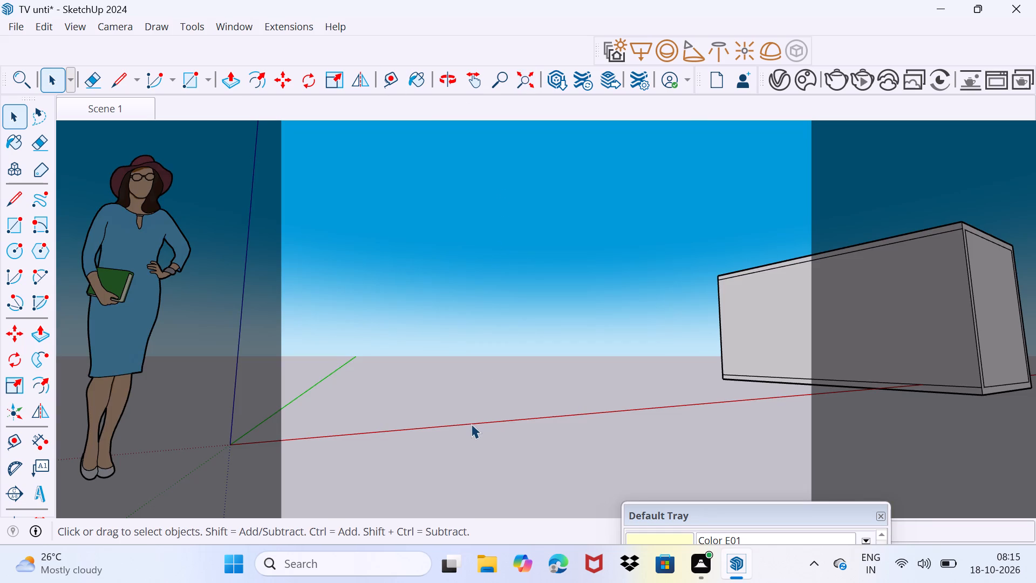
{"action": "key", "text": "l"}
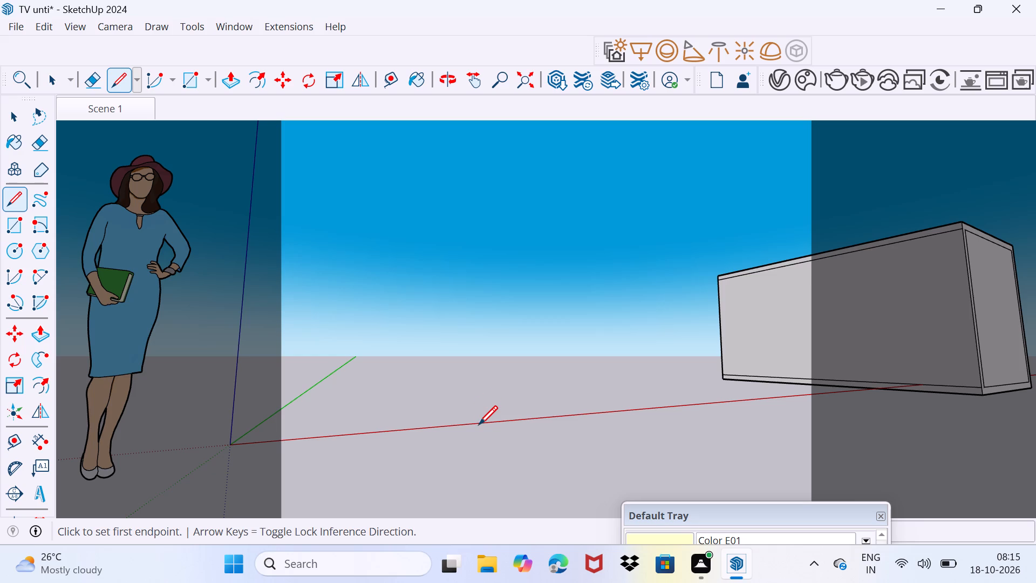
{"action": "left_click", "coordinate": [479, 424]}
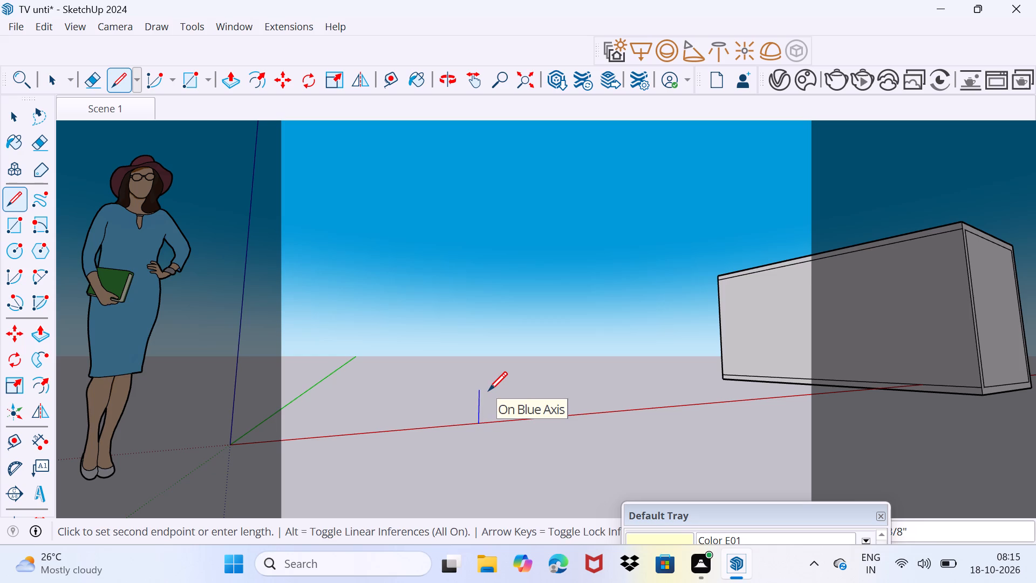
{"action": "left_click", "coordinate": [489, 389]}
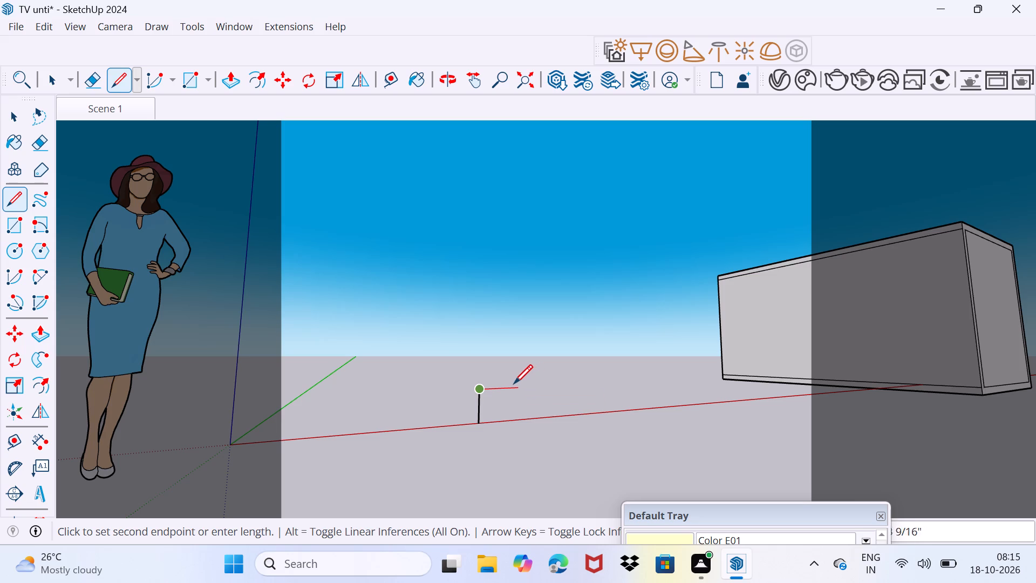
{"action": "left_click", "coordinate": [506, 385]}
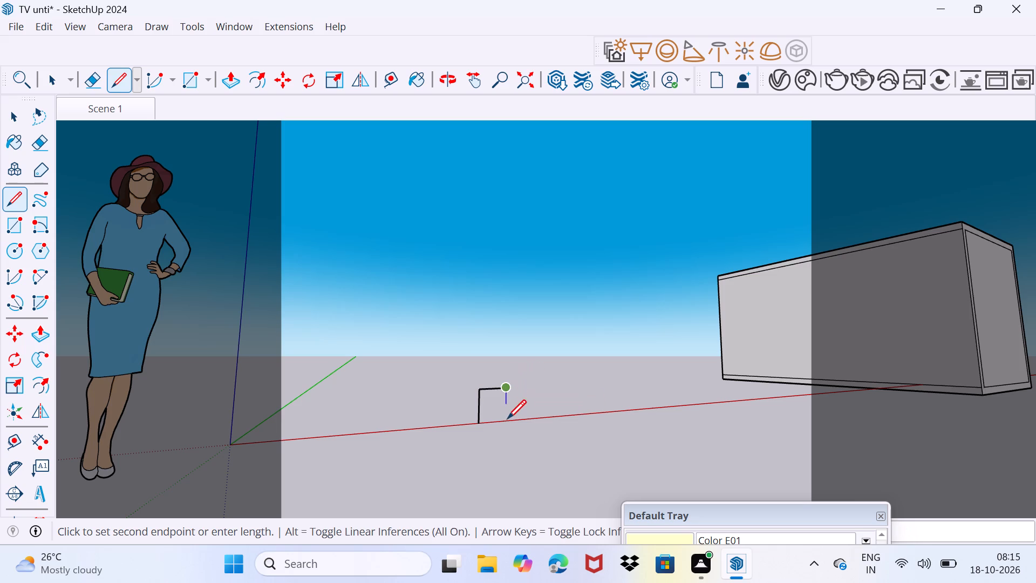
{"action": "left_click", "coordinate": [507, 425]}
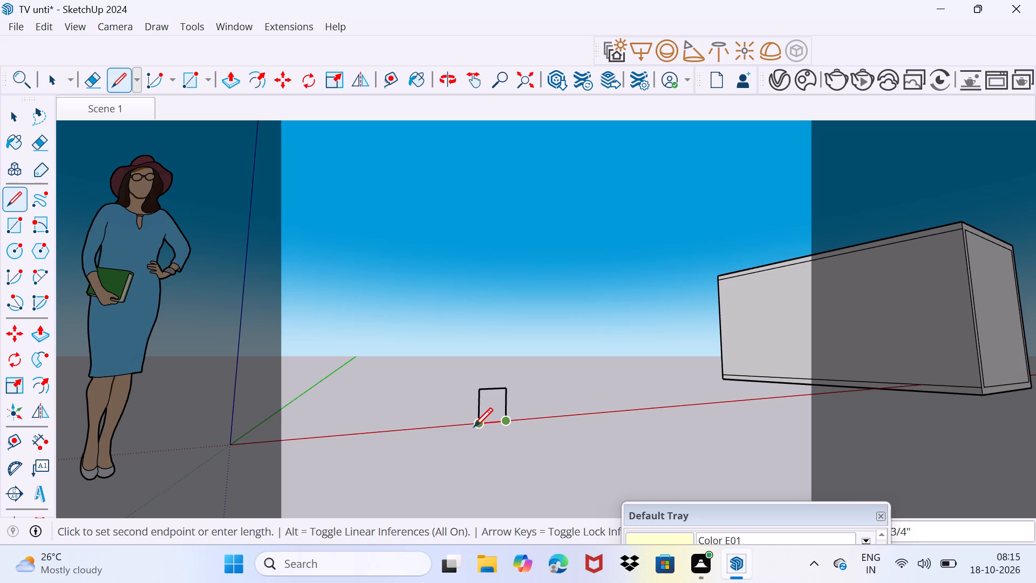
{"action": "left_click", "coordinate": [479, 425]}
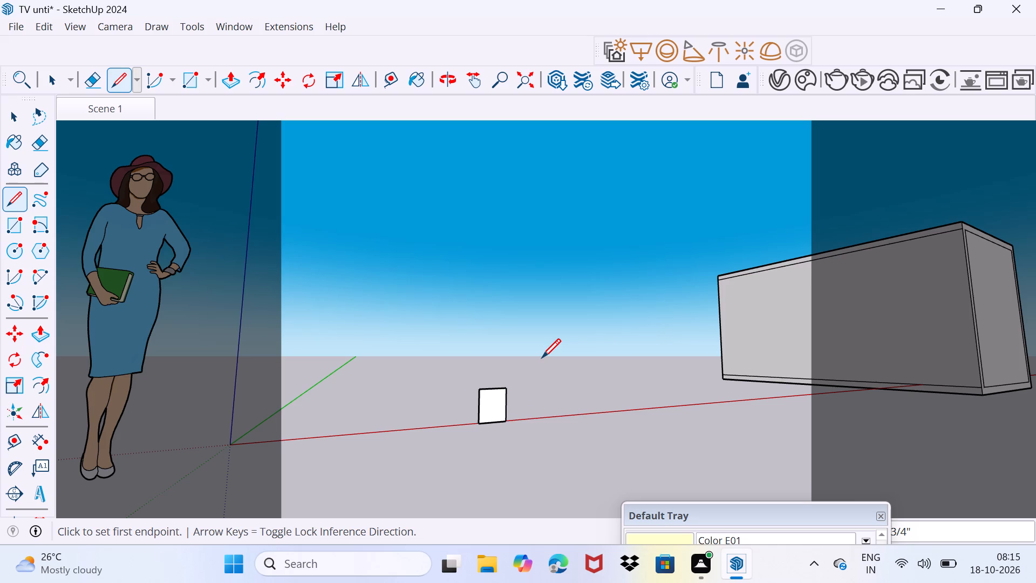
Draw three lines from the upright rectangle's top corners to form a flat strip extending backward along the green axis.
{"action": "left_click", "coordinate": [505, 391]}
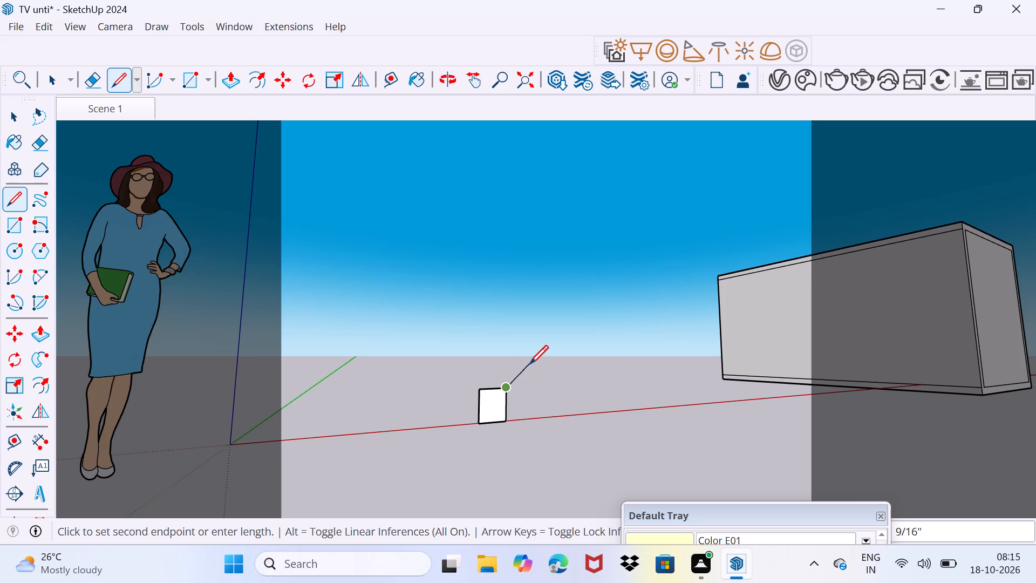
{"action": "middle_click_drag", "start_coordinate": [530, 364], "coordinate": [532, 404]}
{"action": "scroll", "coordinate": [532, 404], "scroll_direction": "down", "scroll_amount": 2}
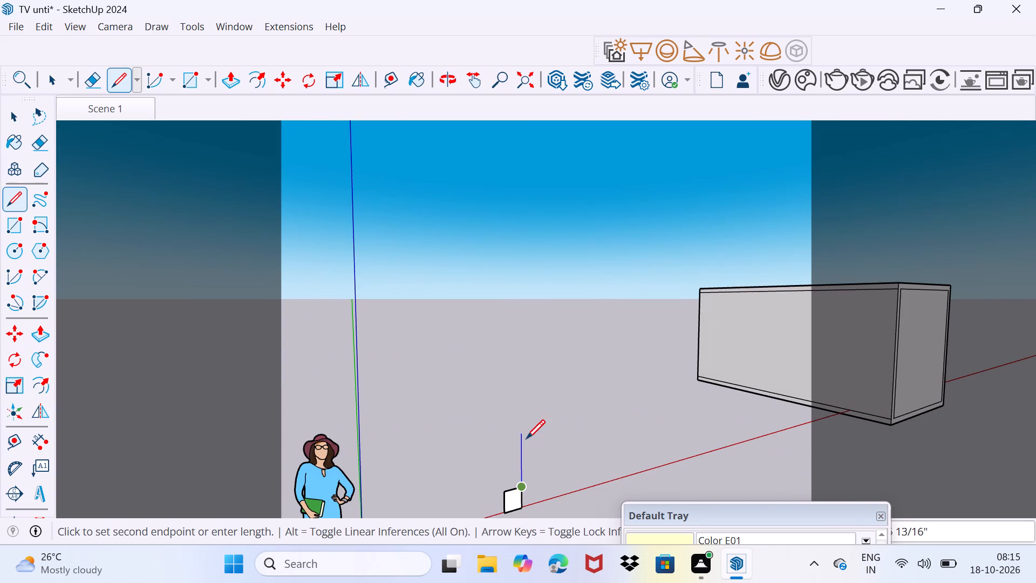
{"action": "left_click", "coordinate": [495, 472]}
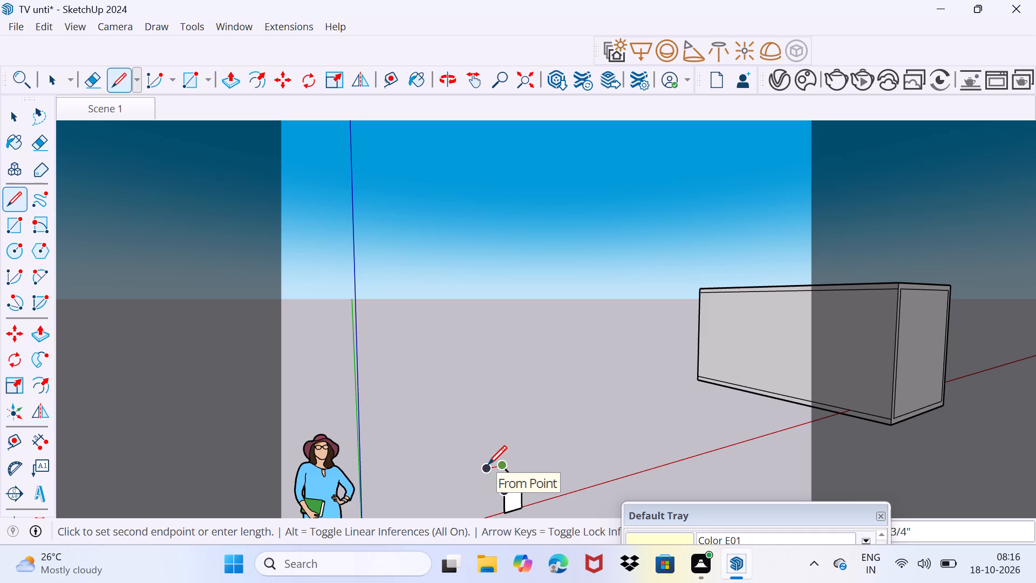
{"action": "left_click", "coordinate": [488, 464]}
{"action": "left_click", "coordinate": [503, 493]}
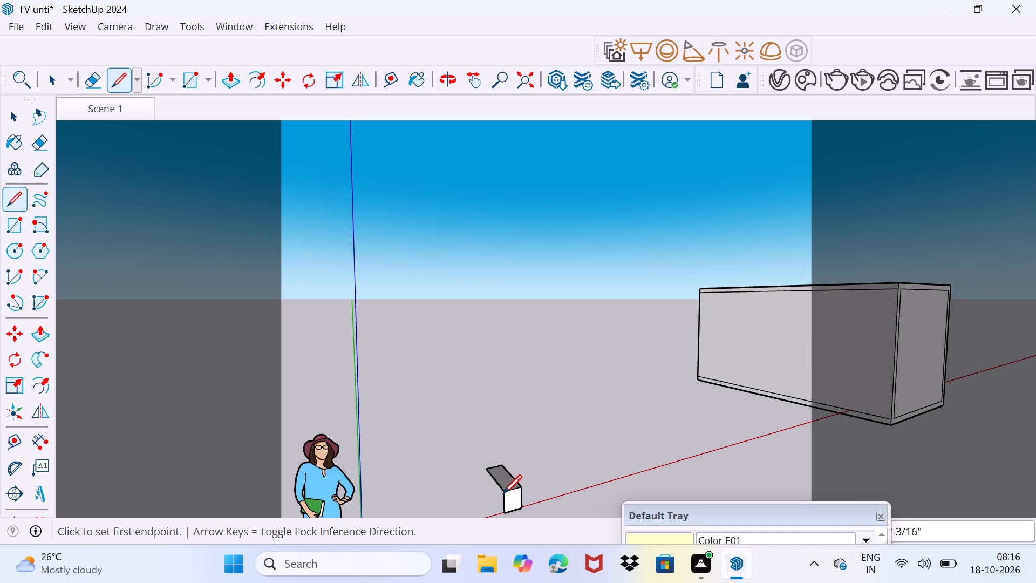
Examine the upright rectangle and its flat top strip from the front, the side and above.
{"action": "key", "text": "space"}
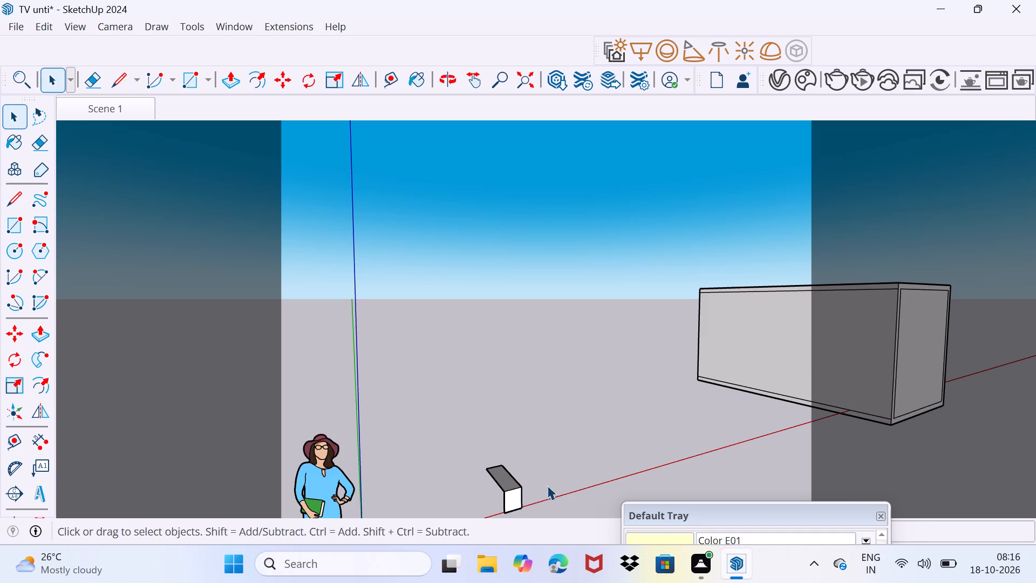
{"action": "middle_click_drag", "start_coordinate": [574, 478], "coordinate": [641, 431]}
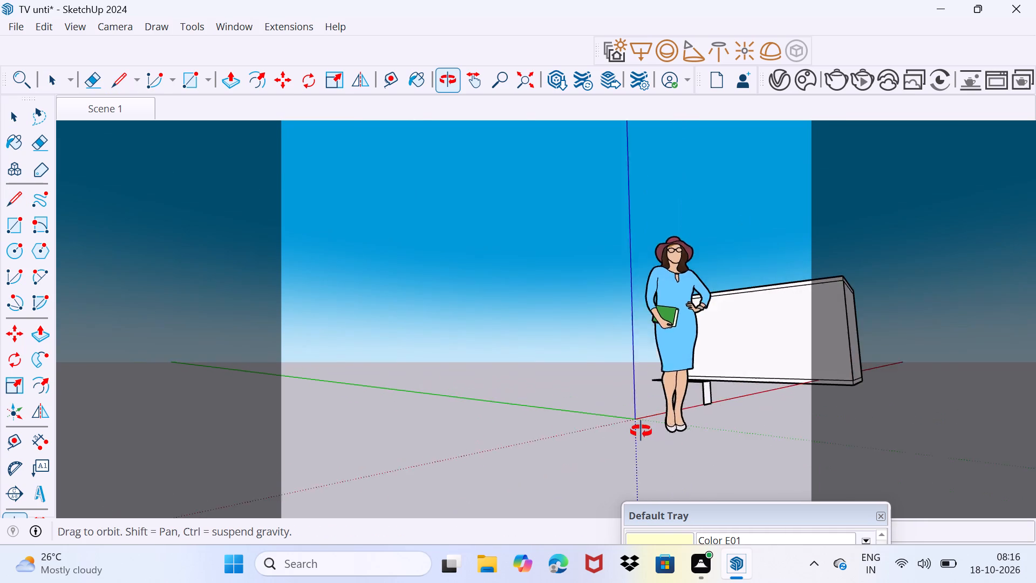
{"action": "middle_click_drag", "start_coordinate": [641, 431], "coordinate": [568, 428]}
{"action": "scroll", "coordinate": [463, 388], "scroll_direction": "up", "scroll_amount": 3}
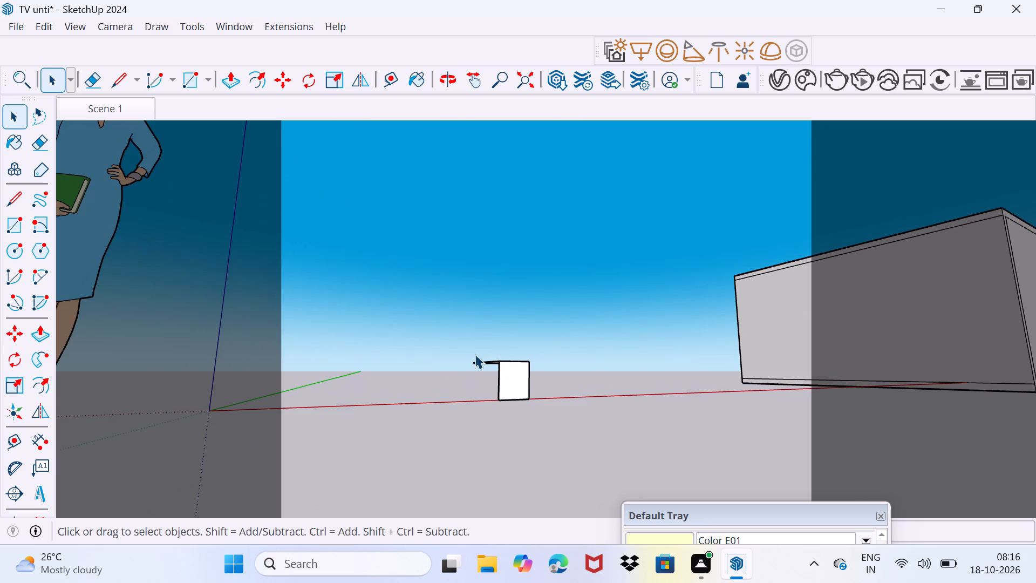
{"action": "middle_click_drag", "start_coordinate": [581, 399], "coordinate": [513, 413]}
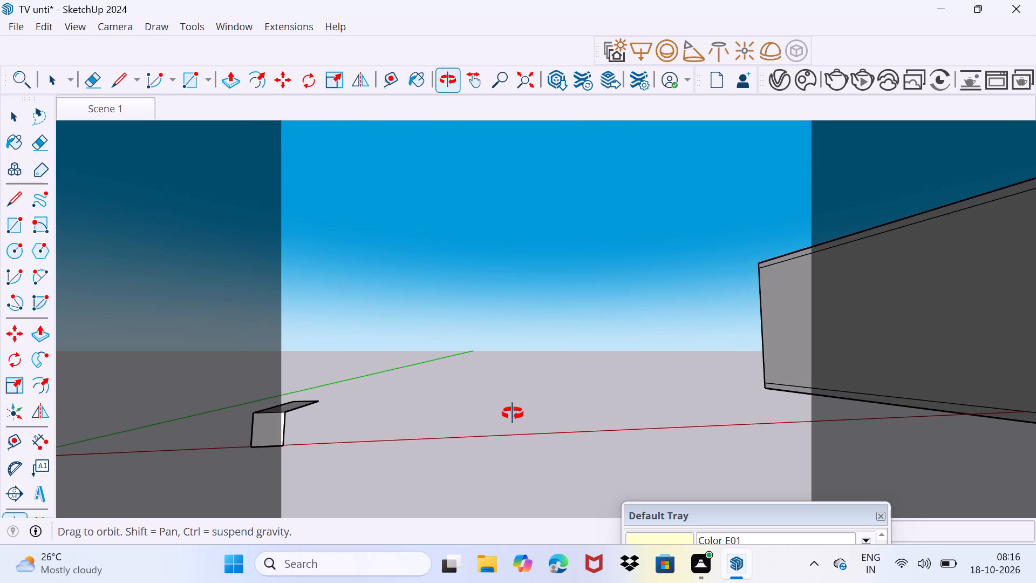
{"action": "middle_click_drag", "start_coordinate": [513, 413], "coordinate": [711, 396]}
{"action": "middle_click_drag", "start_coordinate": [571, 480], "coordinate": [521, 467]}
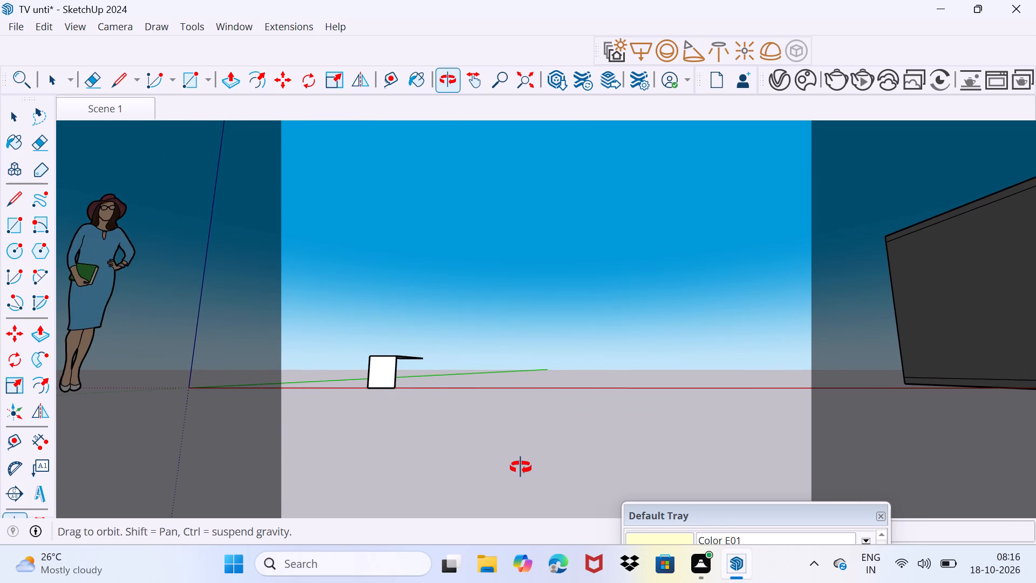
{"action": "middle_click_drag", "start_coordinate": [521, 467], "coordinate": [666, 470]}
{"action": "middle_click_drag", "start_coordinate": [649, 448], "coordinate": [625, 444]}
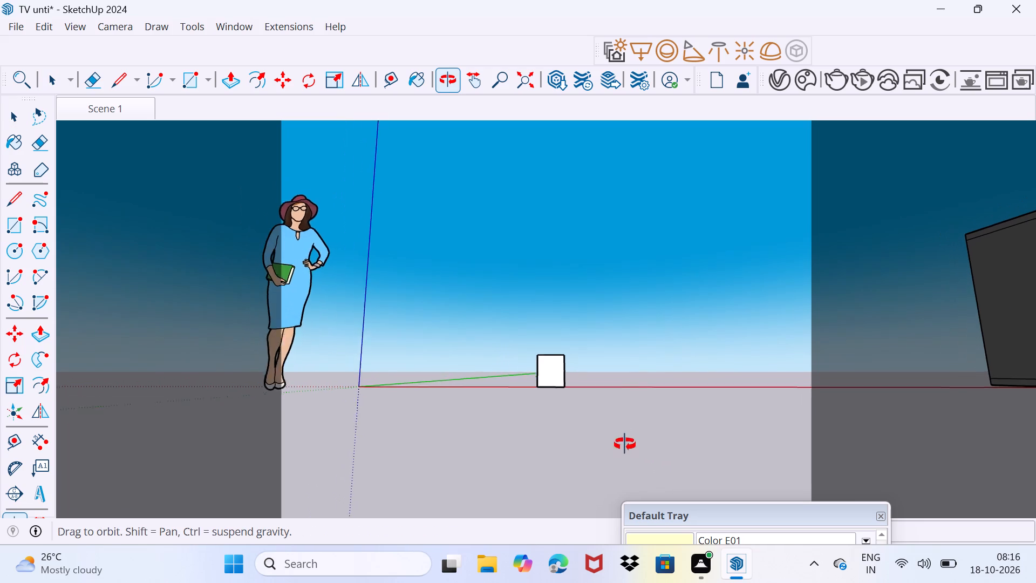
{"action": "middle_click_drag", "start_coordinate": [625, 444], "coordinate": [480, 503]}
{"action": "scroll", "coordinate": [312, 457], "scroll_direction": "up", "scroll_amount": 2}
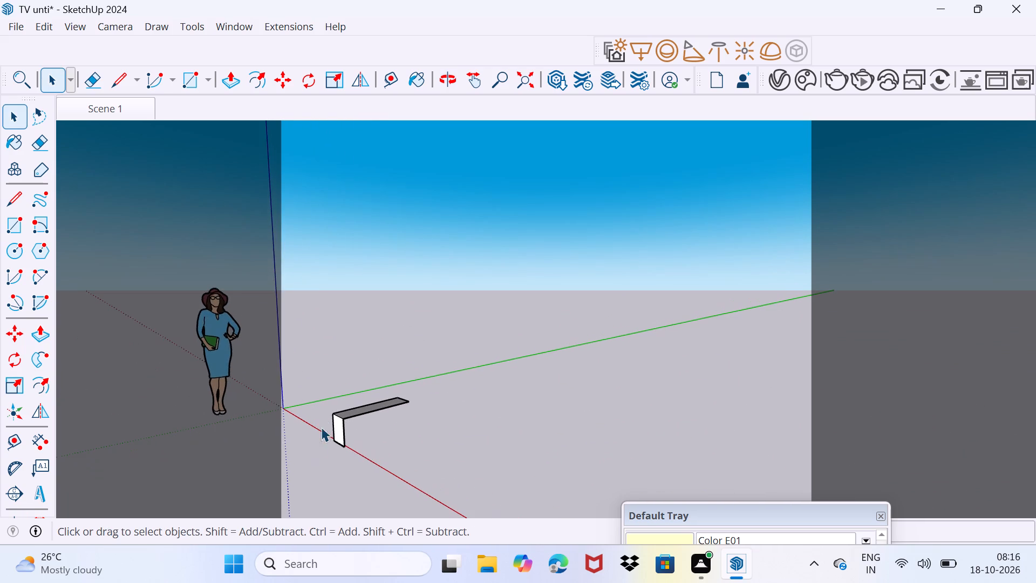
{"action": "scroll", "coordinate": [358, 418], "scroll_direction": "down", "scroll_amount": 1}
{"action": "scroll", "coordinate": [358, 418], "scroll_direction": "up", "scroll_amount": 4}
Push/Pull the upright rectangle's rear side backward under the flat strip, up to the strip's far edge.
{"action": "middle_click_drag", "start_coordinate": [358, 437], "coordinate": [206, 411]}
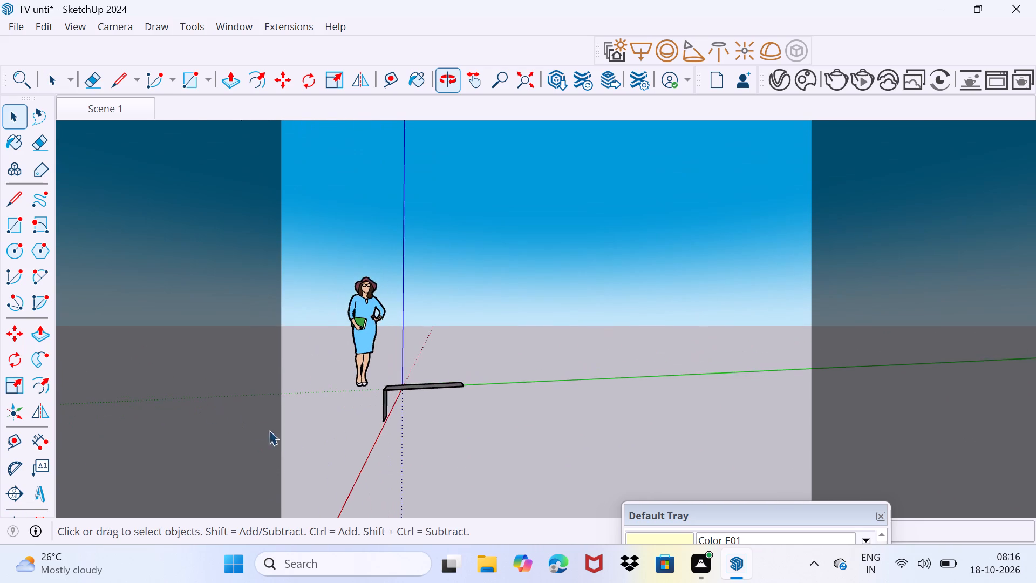
{"action": "scroll", "coordinate": [428, 438], "scroll_direction": "up", "scroll_amount": 4}
{"action": "middle_click_drag", "start_coordinate": [419, 417], "coordinate": [342, 362]}
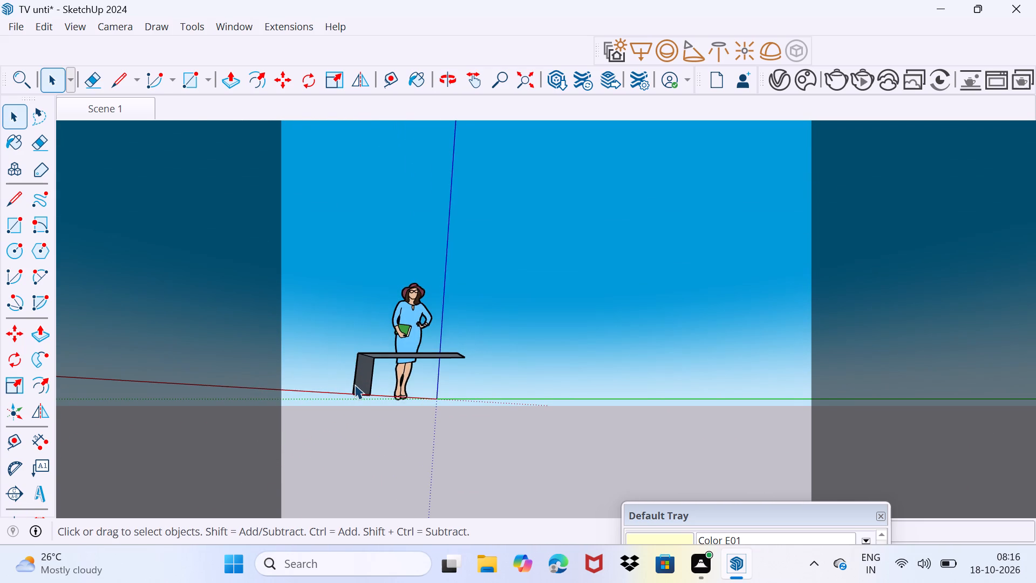
{"action": "scroll", "coordinate": [355, 384], "scroll_direction": "up", "scroll_amount": 4}
{"action": "left_click", "coordinate": [366, 382]}
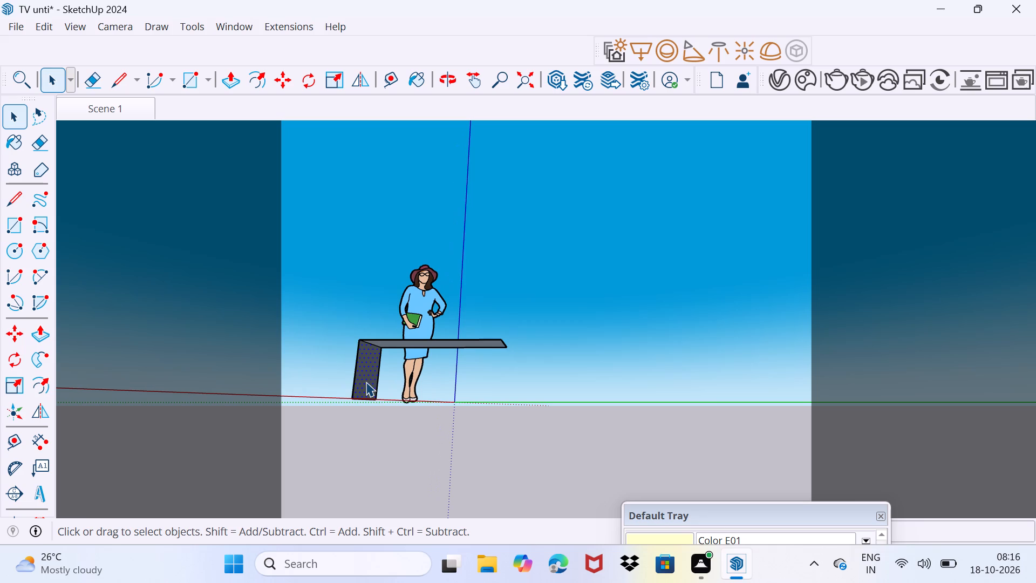
{"action": "key", "text": "p"}
{"action": "left_click", "coordinate": [366, 382]}
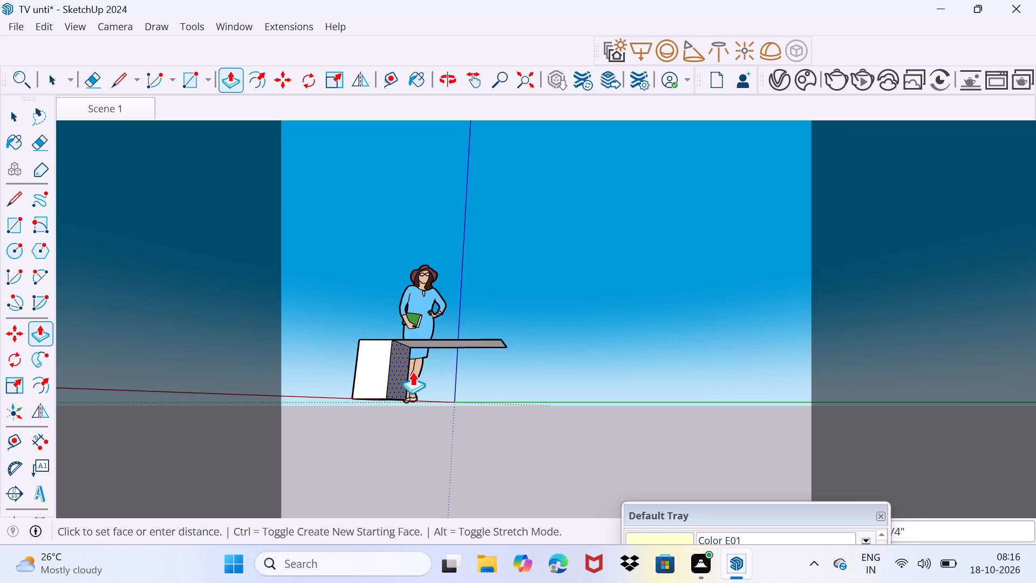
{"action": "left_click", "coordinate": [501, 340]}
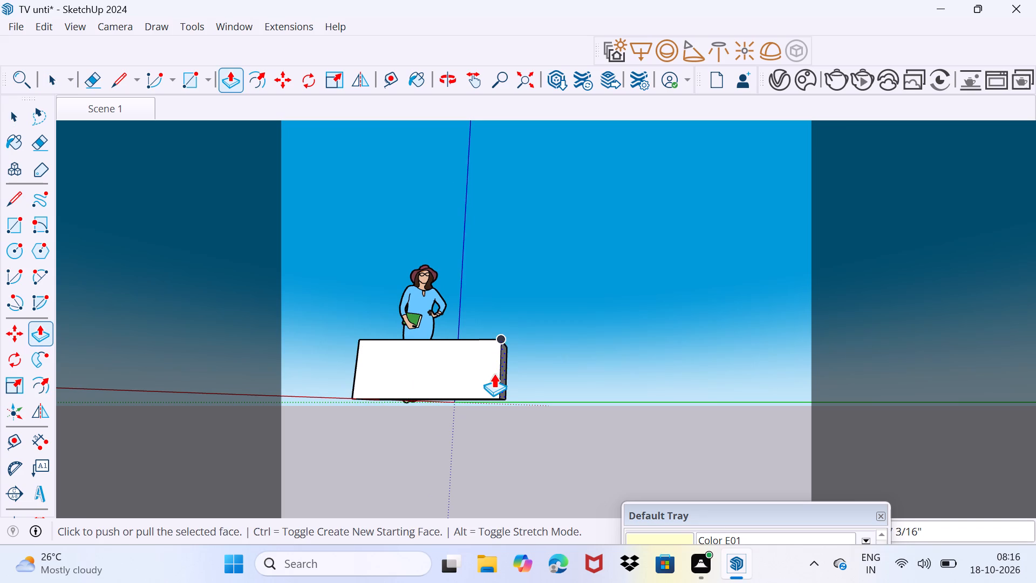
{"action": "middle_click_drag", "start_coordinate": [494, 374], "coordinate": [453, 408]}
{"action": "key", "text": "space"}
{"action": "left_click_drag", "start_coordinate": [453, 397], "coordinate": [476, 359]}
Close the box's open top with a rectangle drawn between its diagonally opposite top corners.
{"action": "middle_click_drag", "start_coordinate": [504, 336], "coordinate": [822, 434]}
{"action": "scroll", "coordinate": [609, 408], "scroll_direction": "down", "scroll_amount": 1}
{"action": "middle_click_drag", "start_coordinate": [609, 410], "coordinate": [751, 502]}
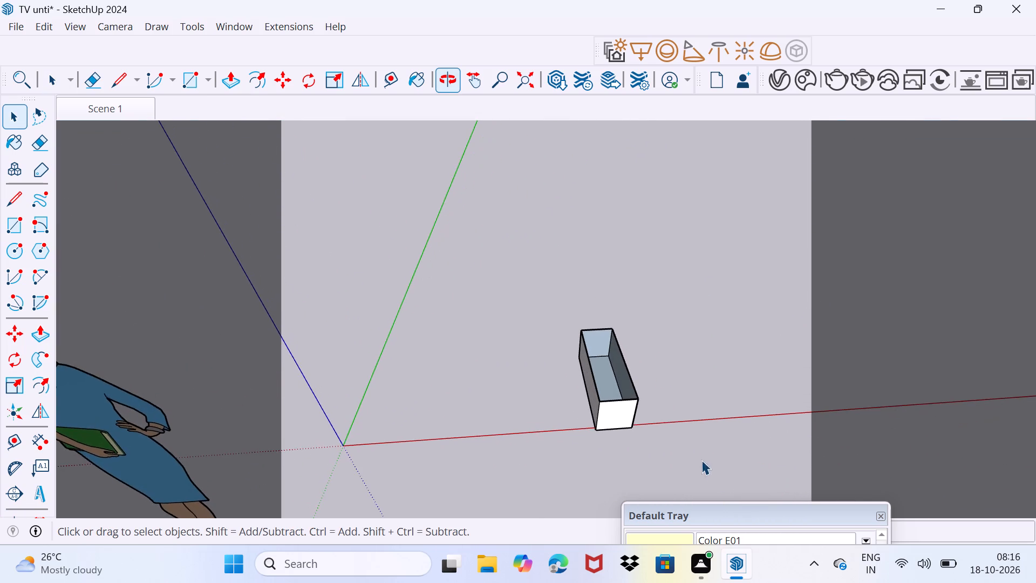
{"action": "scroll", "coordinate": [665, 409], "scroll_direction": "up", "scroll_amount": 2}
{"action": "middle_click_drag", "start_coordinate": [635, 364], "coordinate": [631, 519]}
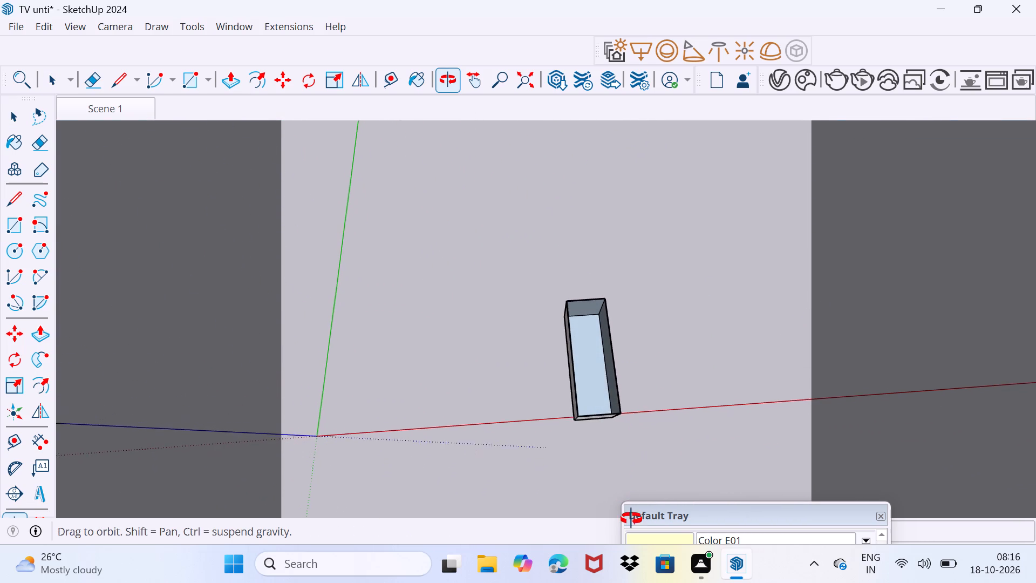
{"action": "middle_click_drag", "start_coordinate": [631, 519], "coordinate": [631, 520]}
{"action": "key", "text": "r"}
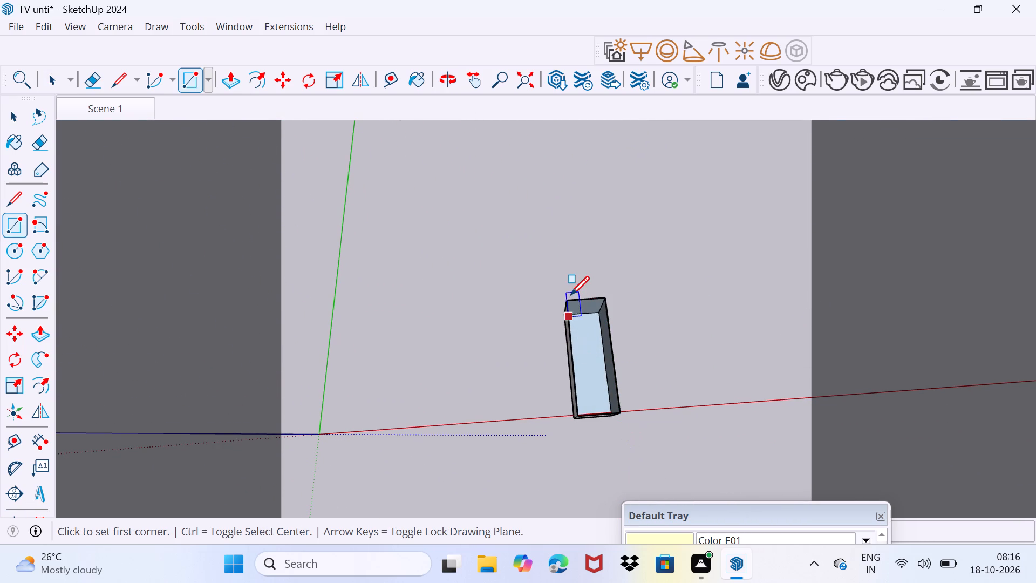
{"action": "left_click", "coordinate": [569, 297]}
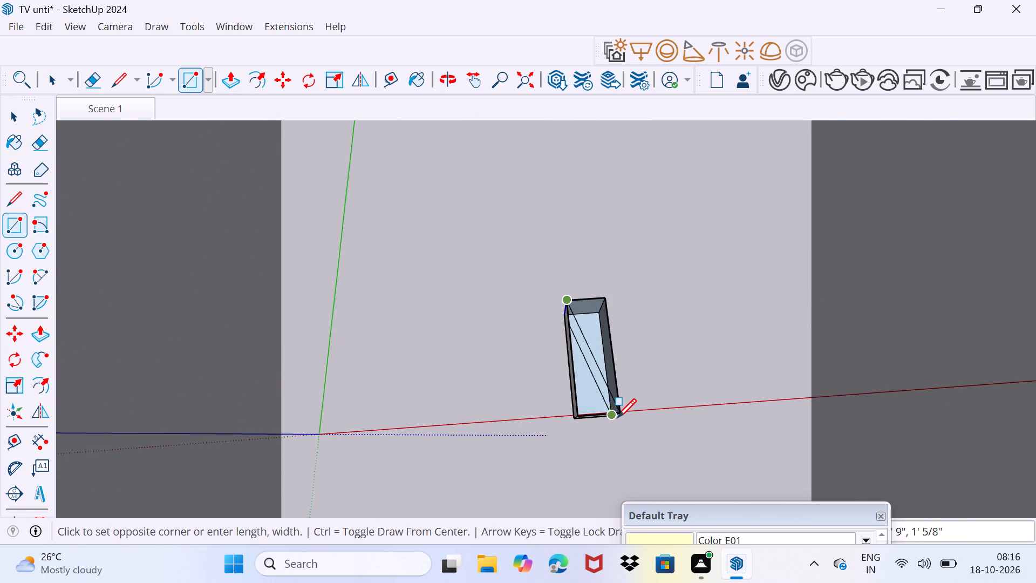
{"action": "left_click", "coordinate": [617, 413]}
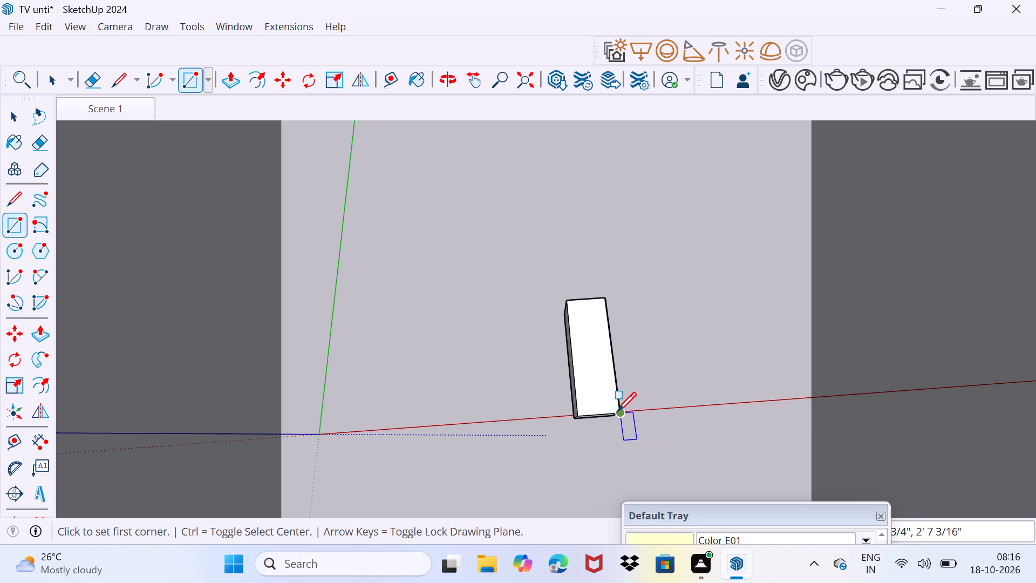
{"action": "key", "text": "space"}
Examine the closed box from the front, from both sides and from farther away.
{"action": "middle_click_drag", "start_coordinate": [617, 407], "coordinate": [572, 274]}
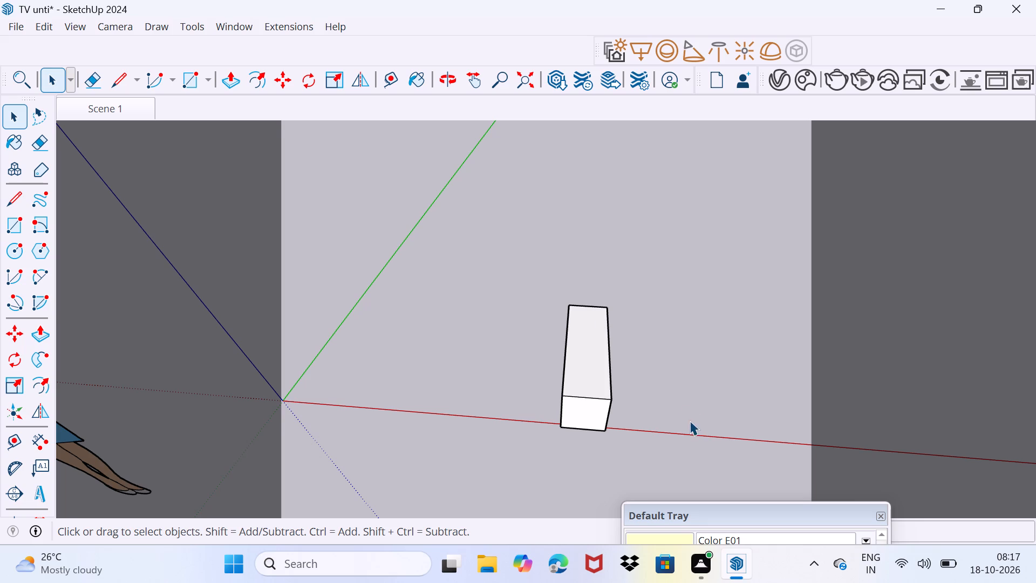
{"action": "middle_click_drag", "start_coordinate": [690, 421], "coordinate": [741, 344]}
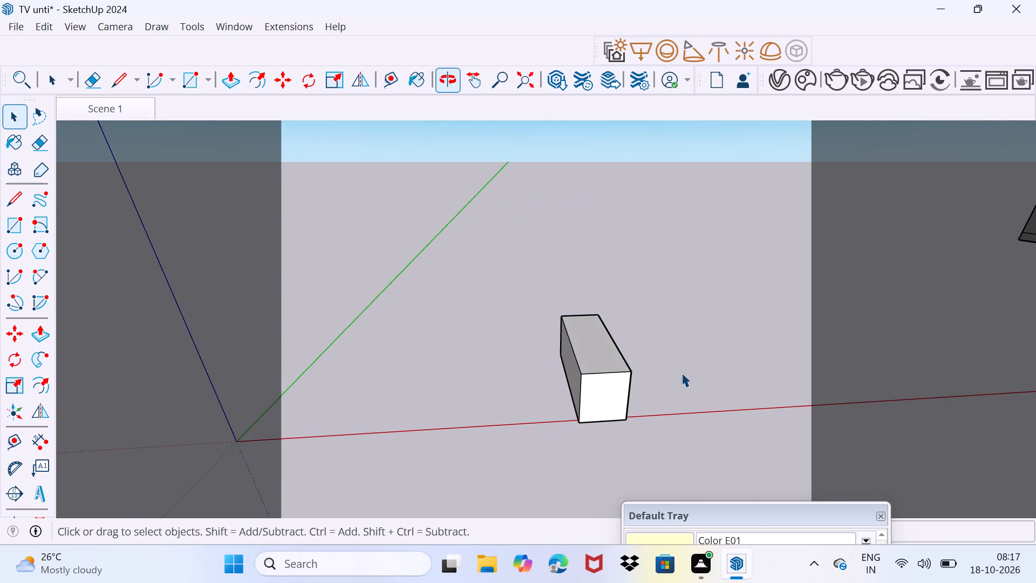
{"action": "scroll", "coordinate": [637, 409], "scroll_direction": "up", "scroll_amount": 2}
{"action": "middle_click_drag", "start_coordinate": [645, 399], "coordinate": [546, 361]}
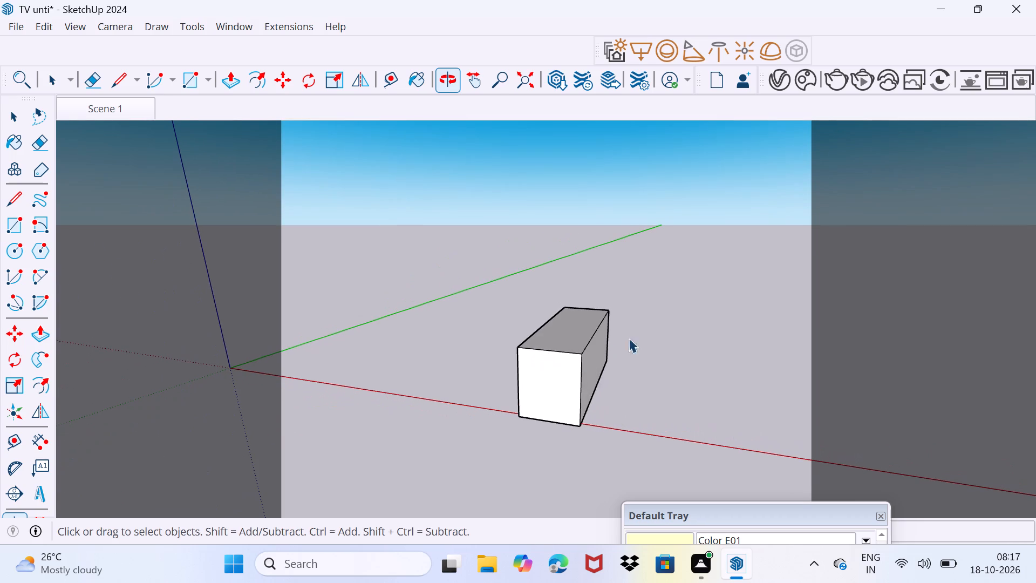
{"action": "scroll", "coordinate": [616, 321], "scroll_direction": "down", "scroll_amount": 1}
{"action": "scroll", "coordinate": [555, 363], "scroll_direction": "down", "scroll_amount": 6}
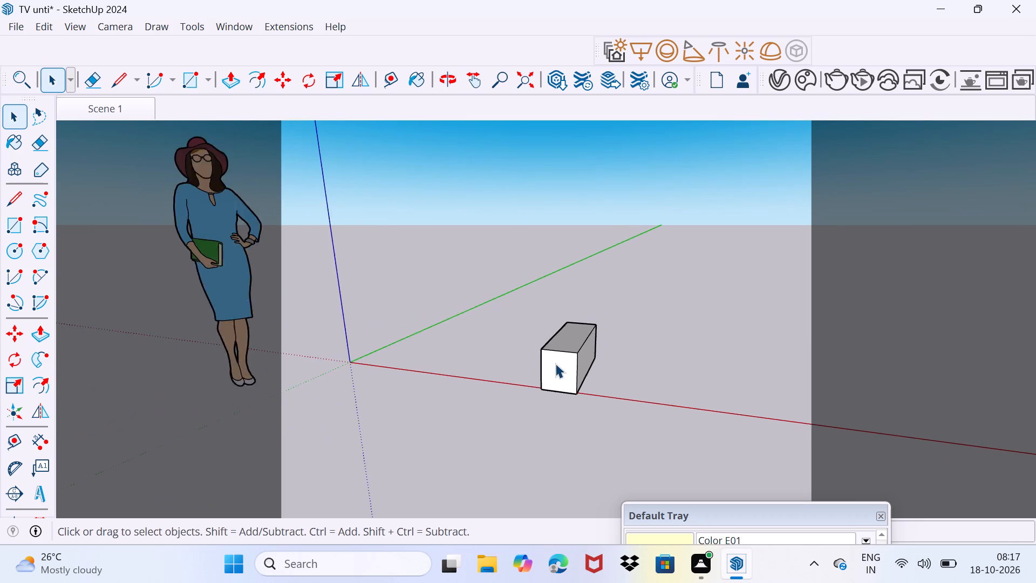
{"action": "scroll", "coordinate": [555, 363], "scroll_direction": "down", "scroll_amount": 14}
Draw lines up from the box's front top corners and across to form an upright rectangle above its front face.
{"action": "scroll", "coordinate": [564, 362], "scroll_direction": "up", "scroll_amount": 4}
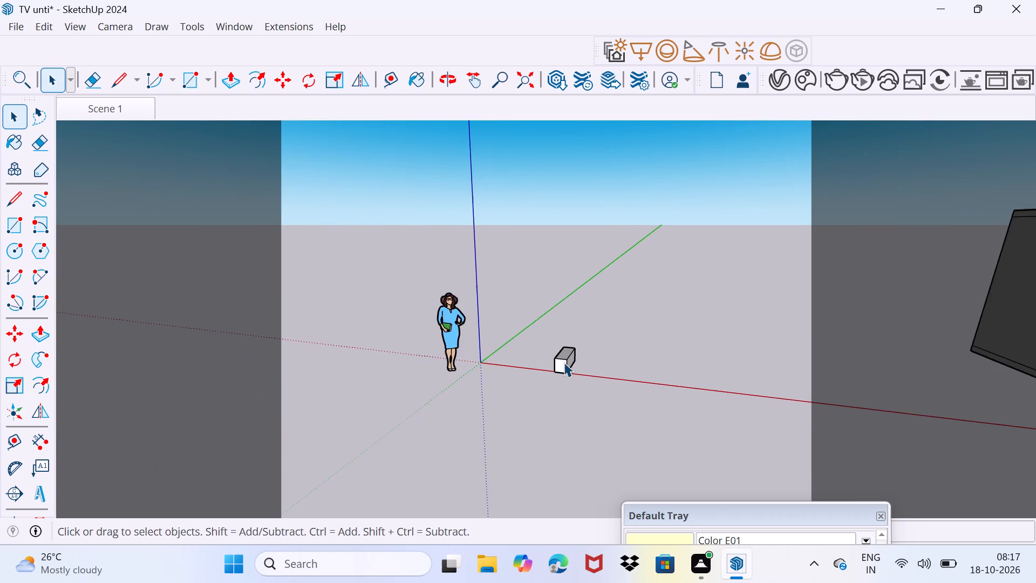
{"action": "scroll", "coordinate": [564, 362], "scroll_direction": "up", "scroll_amount": 5}
{"action": "middle_click_drag", "start_coordinate": [603, 356], "coordinate": [662, 305]}
{"action": "scroll", "coordinate": [580, 401], "scroll_direction": "up", "scroll_amount": 2}
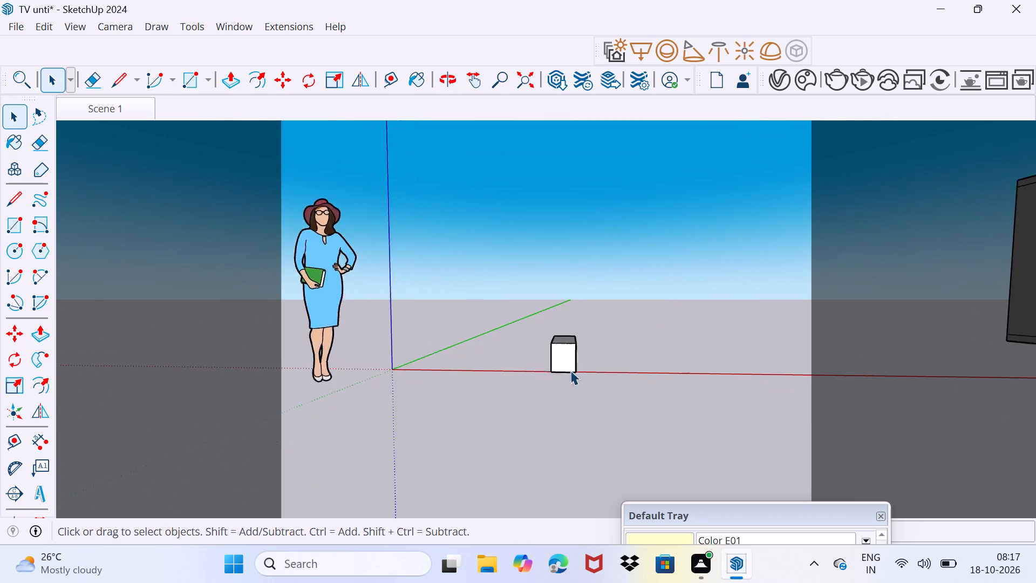
{"action": "scroll", "coordinate": [570, 370], "scroll_direction": "up", "scroll_amount": 11}
{"action": "key", "text": "l"}
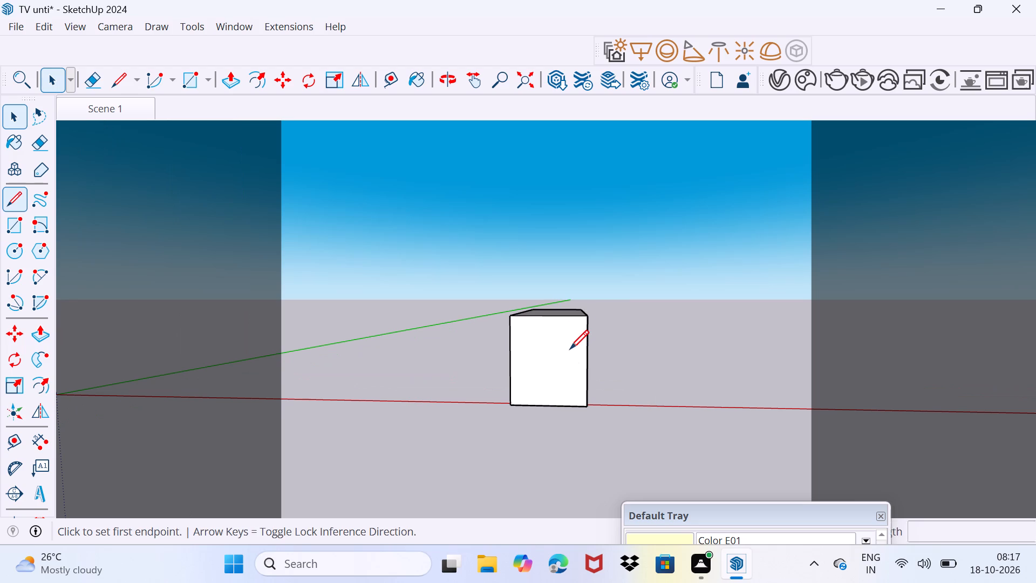
{"action": "left_click", "coordinate": [590, 315]}
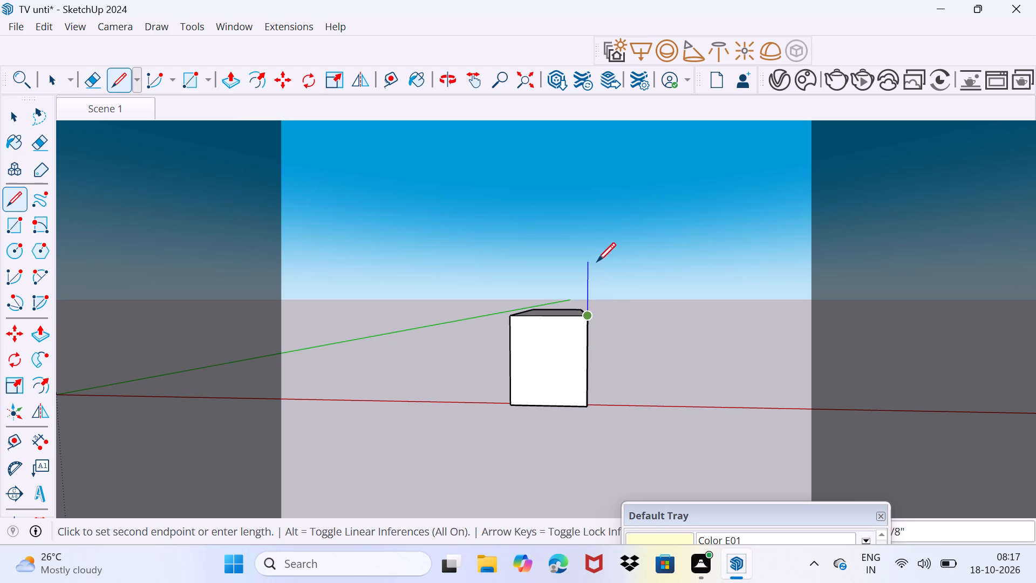
{"action": "left_click", "coordinate": [597, 259]}
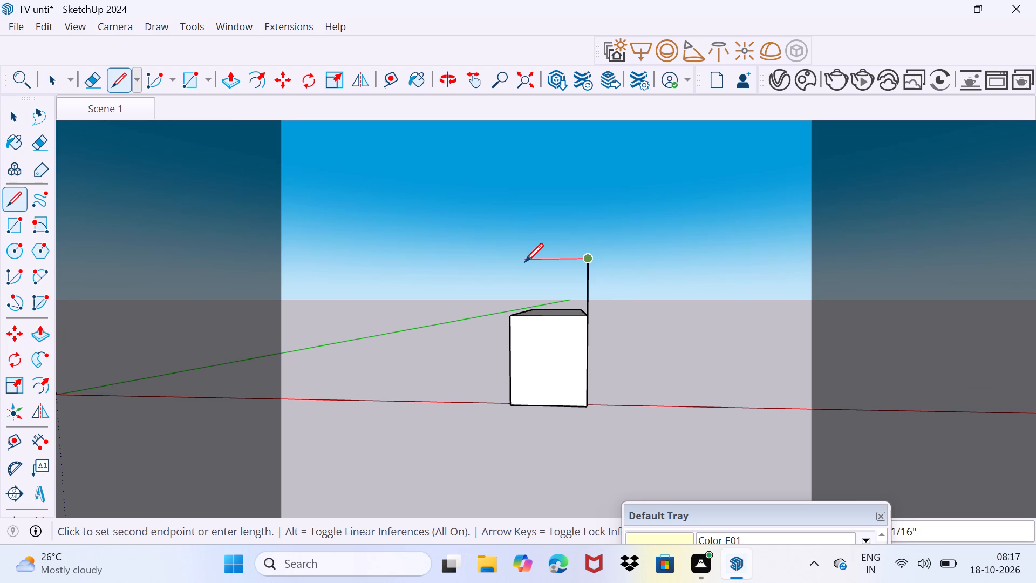
{"action": "left_click", "coordinate": [524, 262]}
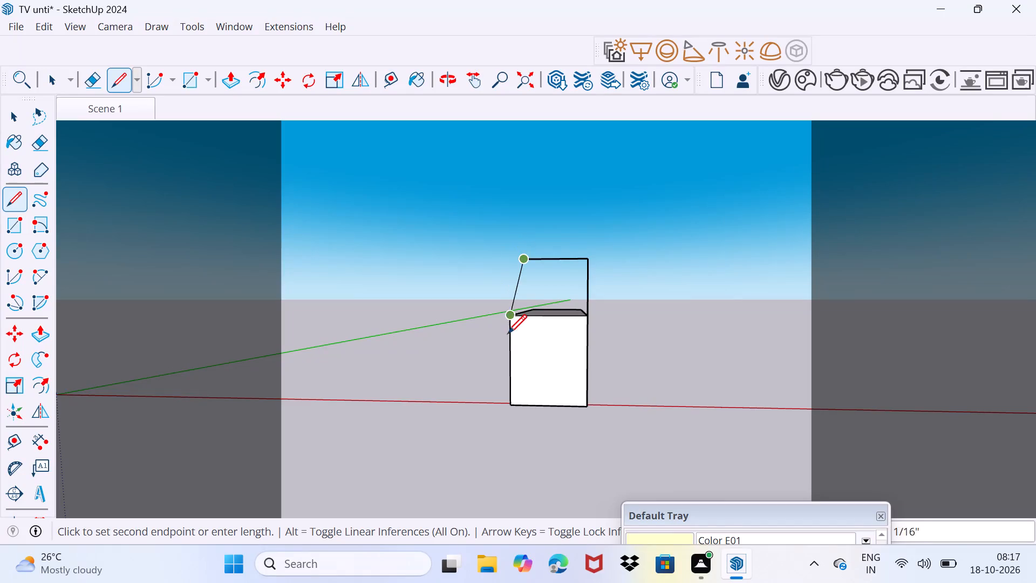
{"action": "left_click", "coordinate": [512, 261]}
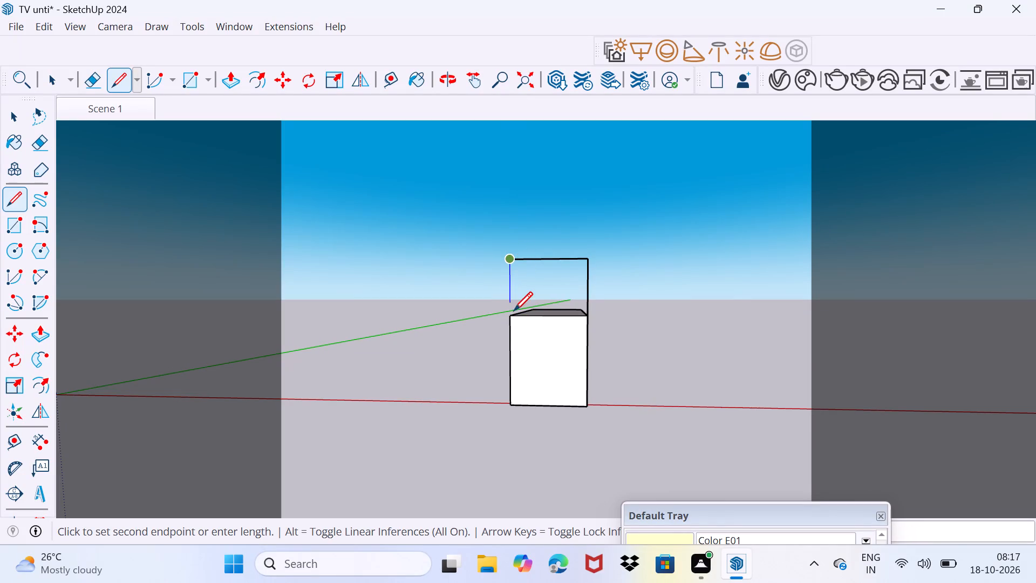
{"action": "left_click", "coordinate": [513, 318]}
{"action": "middle_click_drag", "start_coordinate": [612, 315], "coordinate": [503, 327]}
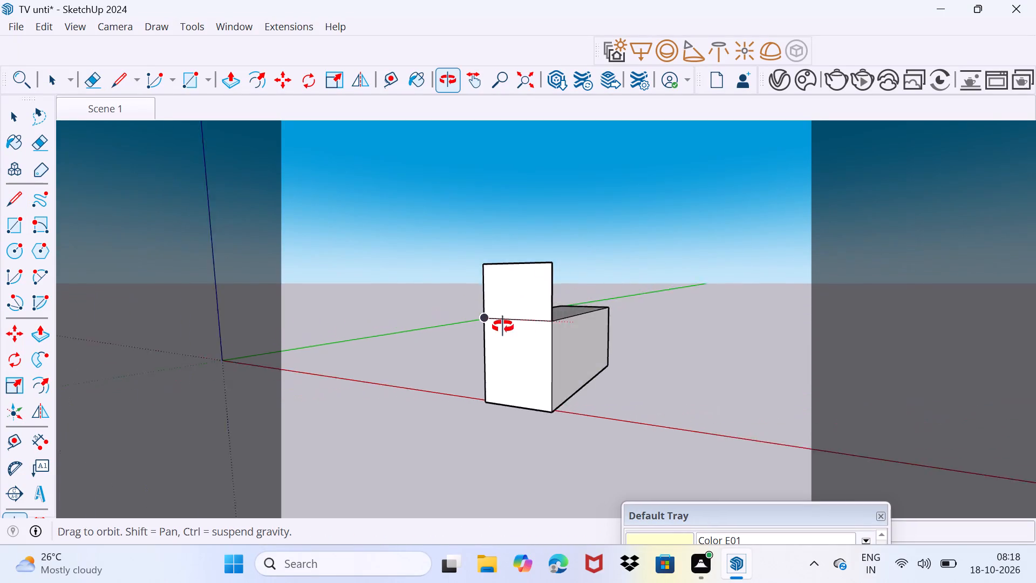
{"action": "middle_click_drag", "start_coordinate": [503, 327], "coordinate": [256, 348]}
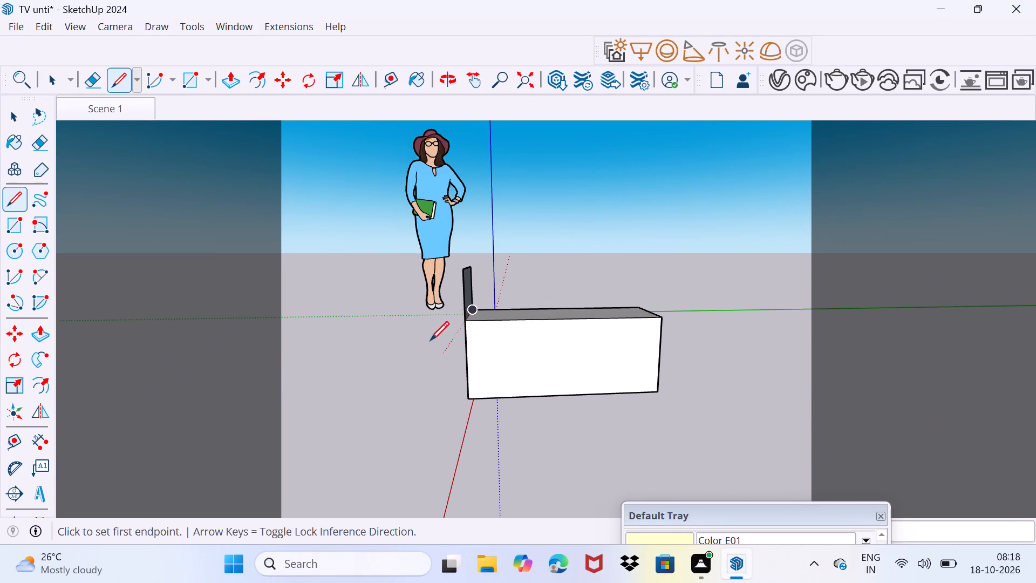
{"action": "key", "text": "space"}
Offset the outline of the upright rectangle inward from its rear side to form a narrow border.
{"action": "middle_click_drag", "start_coordinate": [481, 311], "coordinate": [263, 372]}
{"action": "scroll", "coordinate": [355, 309], "scroll_direction": "up", "scroll_amount": 1}
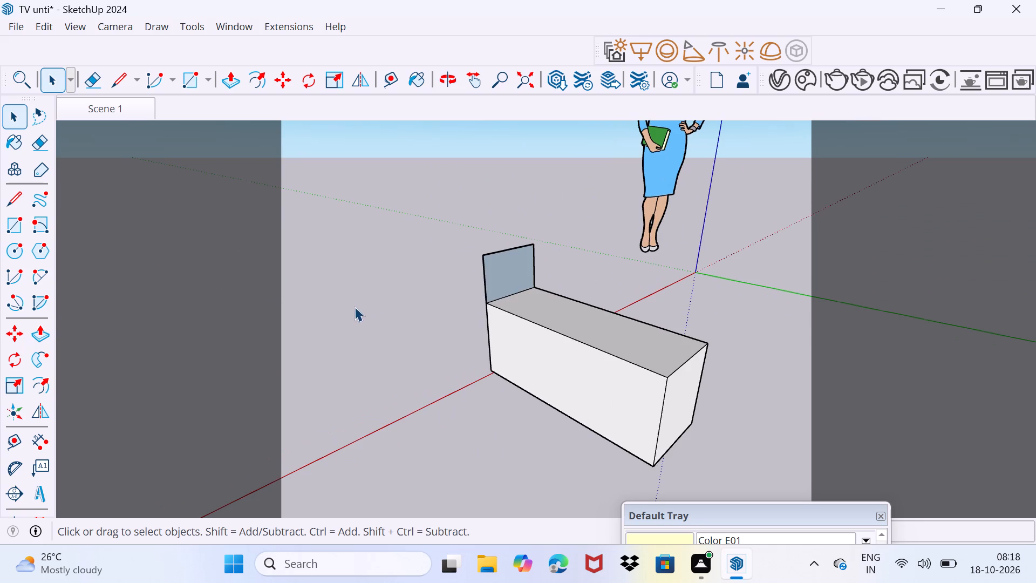
{"action": "left_click", "coordinate": [262, 79]}
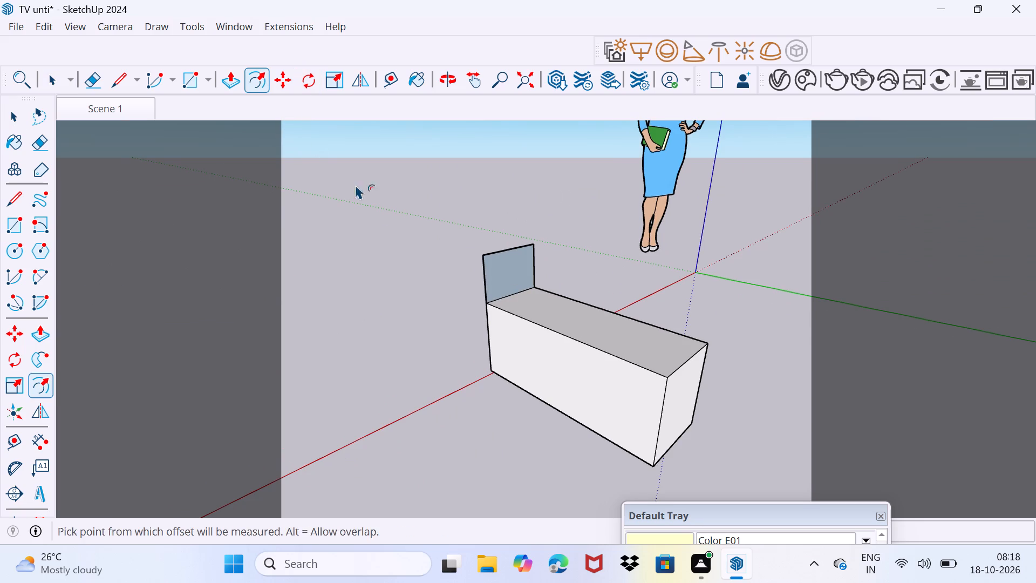
{"action": "left_click", "coordinate": [487, 278]}
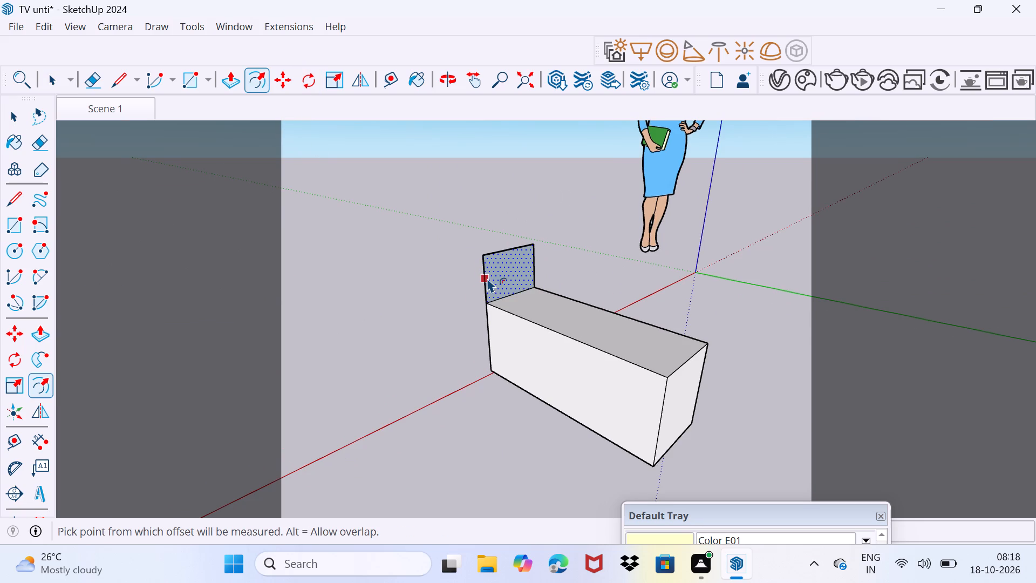
{"action": "left_click", "coordinate": [490, 279]}
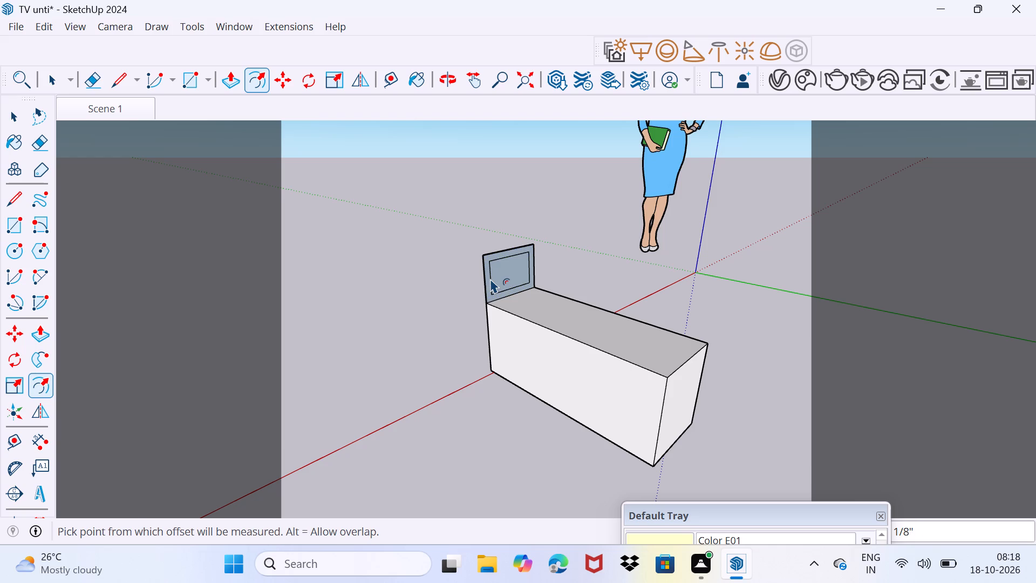
{"action": "key", "text": "space"}
Push/Pull the upright rectangle's border along the top of the box to its far end, leaving the inner face in place.
{"action": "scroll", "coordinate": [494, 296], "scroll_direction": "up", "scroll_amount": 5}
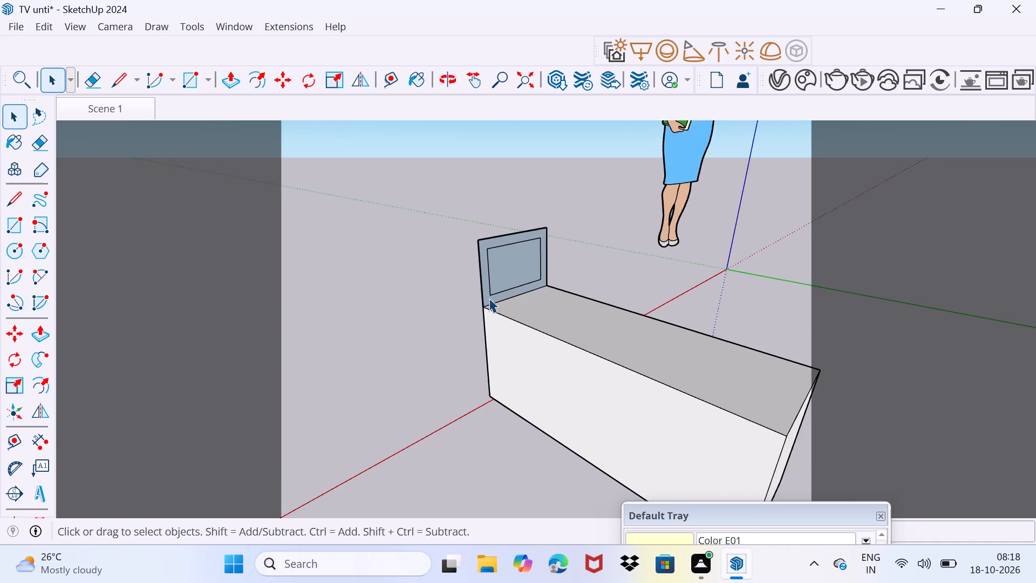
{"action": "scroll", "coordinate": [489, 298], "scroll_direction": "up", "scroll_amount": 2}
{"action": "left_click", "coordinate": [489, 296]}
{"action": "left_click_drag", "start_coordinate": [489, 301], "coordinate": [493, 293]}
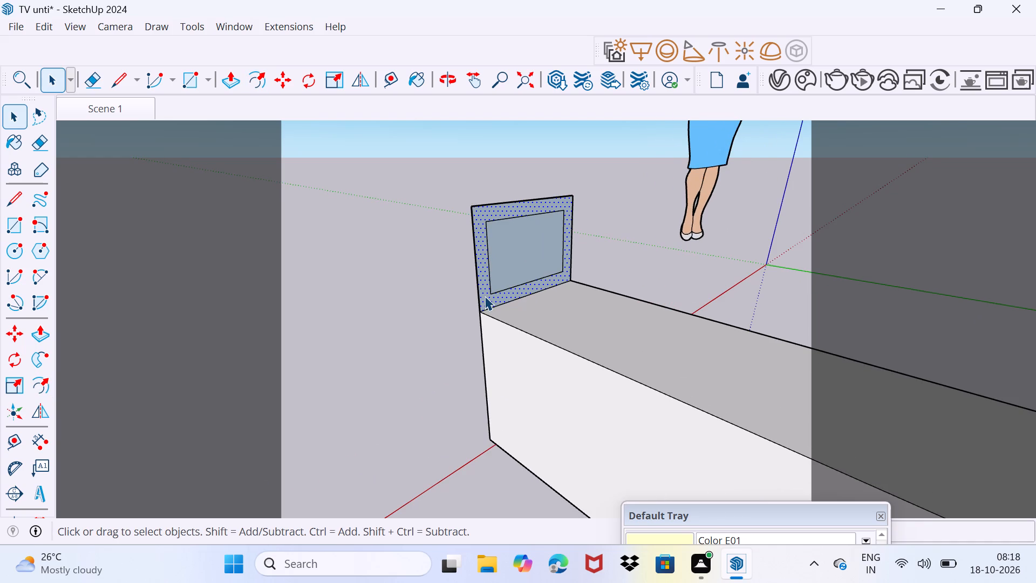
{"action": "key", "text": "p"}
{"action": "left_click", "coordinate": [485, 296]}
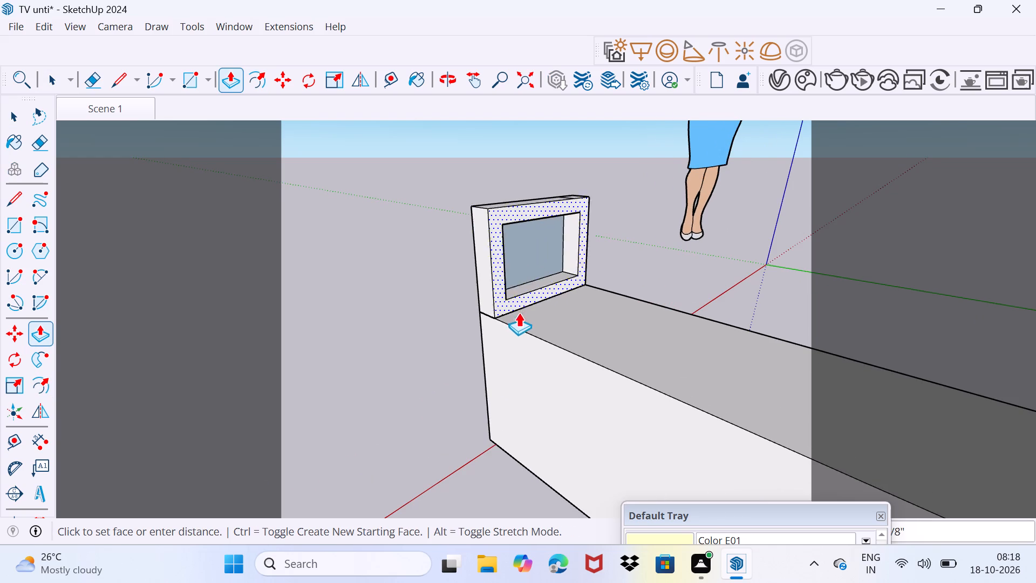
{"action": "scroll", "coordinate": [522, 313], "scroll_direction": "down", "scroll_amount": 14}
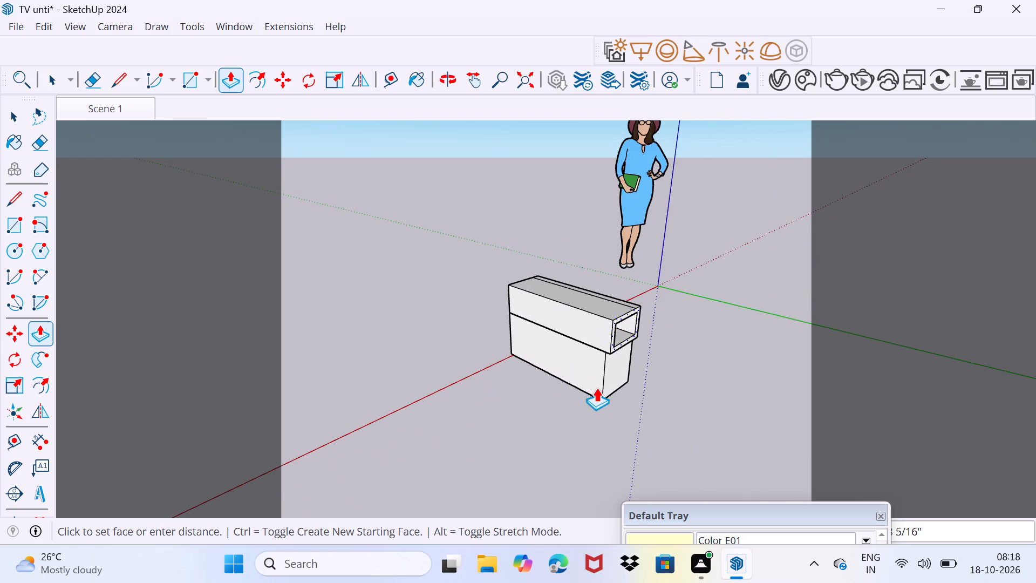
{"action": "left_click", "coordinate": [604, 367]}
Erase the extra lengthwise line on top of the hollow upper block.
{"action": "middle_click_drag", "start_coordinate": [658, 343], "coordinate": [581, 333]}
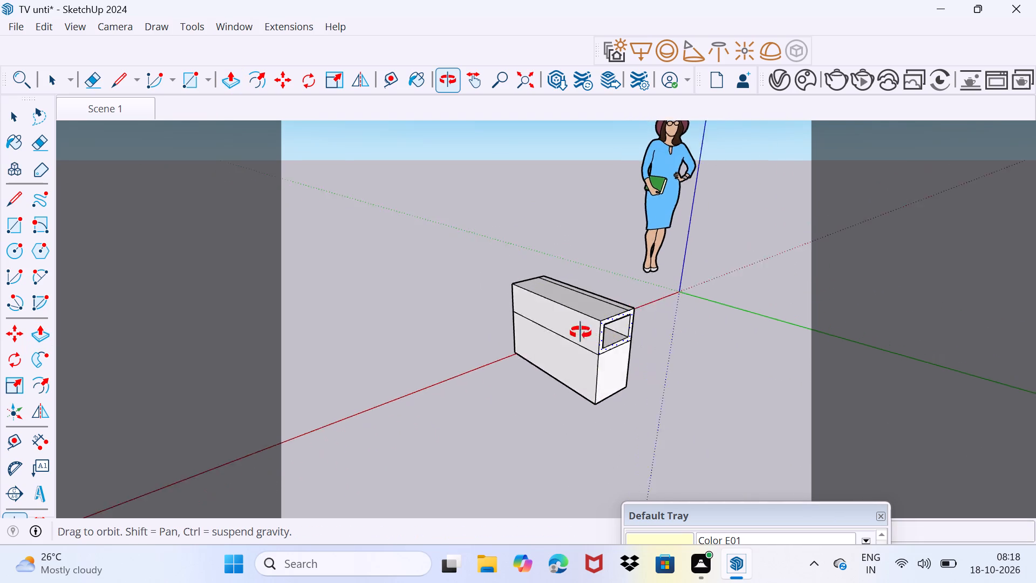
{"action": "middle_click_drag", "start_coordinate": [581, 333], "coordinate": [432, 405]}
{"action": "key", "text": "space"}
{"action": "left_click_drag", "start_coordinate": [503, 388], "coordinate": [533, 342]}
{"action": "scroll", "coordinate": [575, 320], "scroll_direction": "up", "scroll_amount": 3}
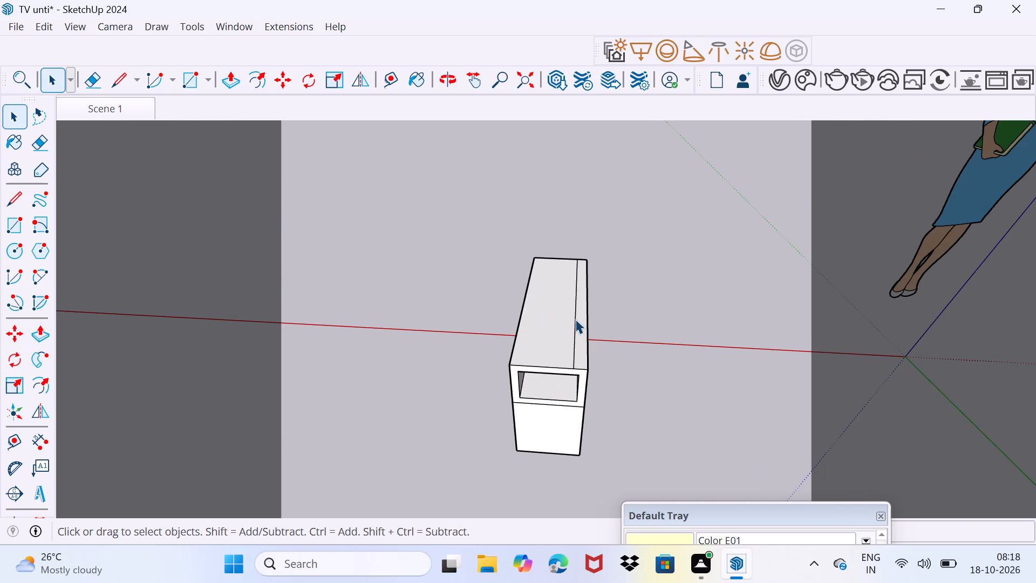
{"action": "key", "text": "e"}
{"action": "left_click", "coordinate": [572, 328]}
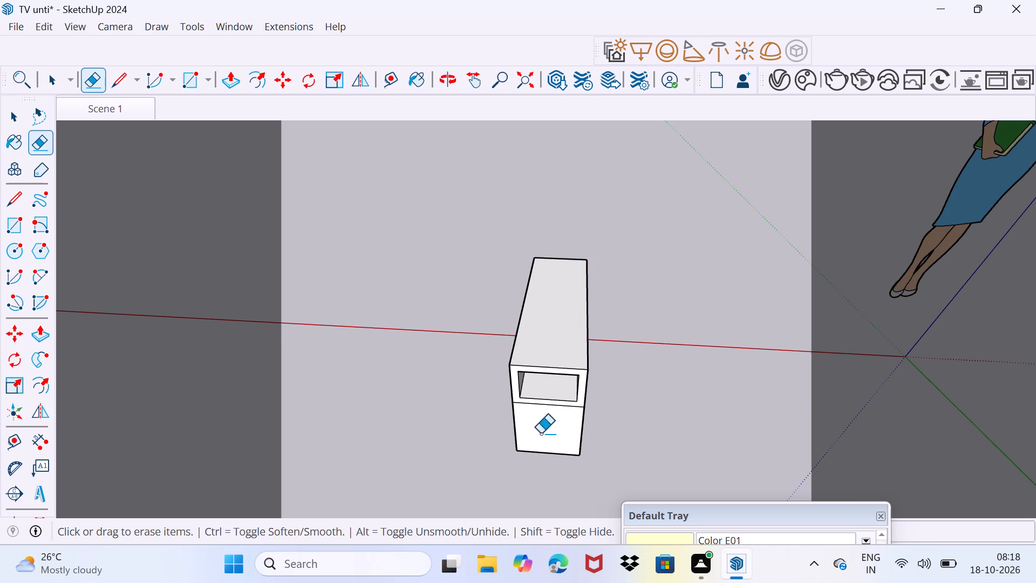
Erase the extra lengthwise line inside the hollow upper block.
{"action": "middle_click_drag", "start_coordinate": [551, 427], "coordinate": [583, 242]}
{"action": "scroll", "coordinate": [565, 313], "scroll_direction": "up", "scroll_amount": 3}
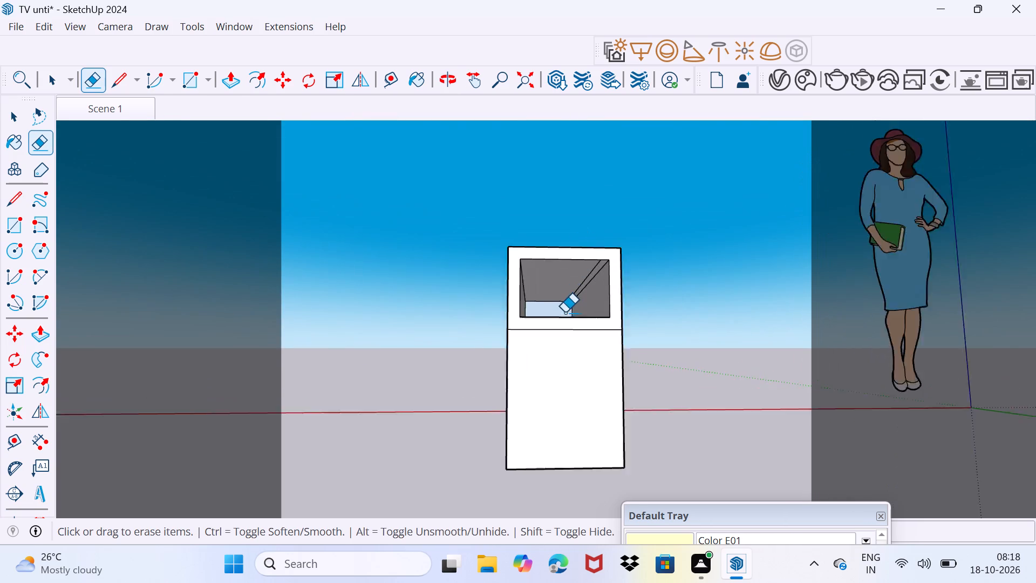
{"action": "scroll", "coordinate": [565, 313], "scroll_direction": "up", "scroll_amount": 4}
{"action": "middle_click_drag", "start_coordinate": [569, 304], "coordinate": [571, 313]}
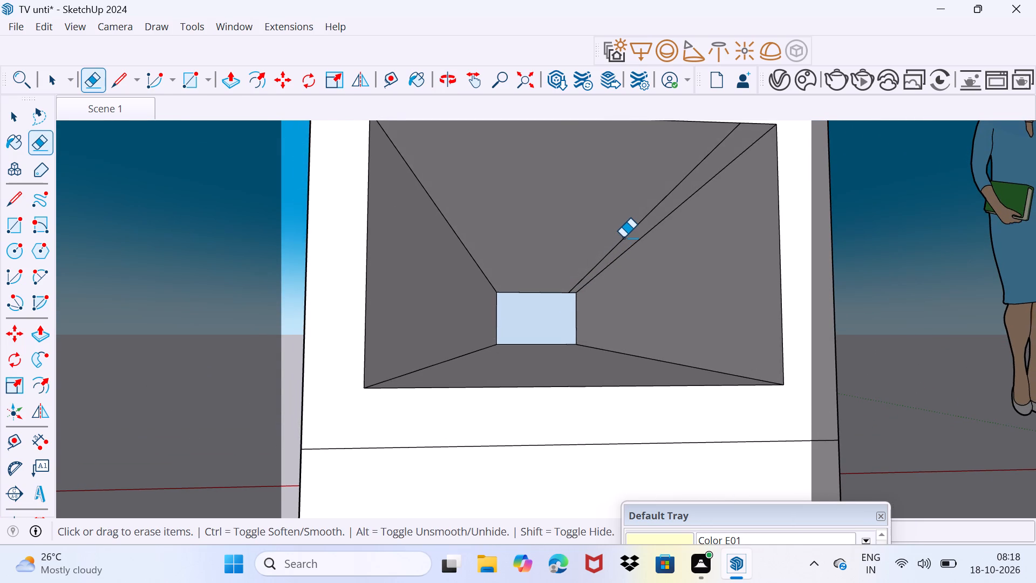
{"action": "left_click", "coordinate": [623, 238]}
Inspect the outer sides of the box and the framed end face of its upper compartment.
{"action": "middle_click_drag", "start_coordinate": [622, 240], "coordinate": [535, 329]}
{"action": "scroll", "coordinate": [535, 329], "scroll_direction": "down", "scroll_amount": 11}
{"action": "middle_click_drag", "start_coordinate": [609, 307], "coordinate": [305, 253]}
{"action": "middle_click_drag", "start_coordinate": [648, 314], "coordinate": [508, 310]}
{"action": "scroll", "coordinate": [508, 310], "scroll_direction": "down", "scroll_amount": 10}
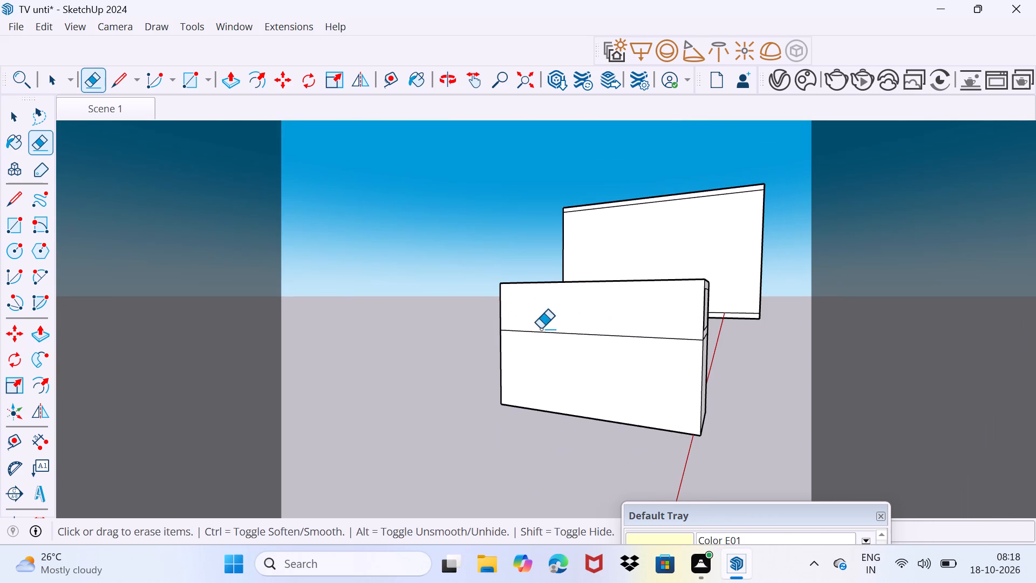
{"action": "middle_click_drag", "start_coordinate": [660, 365], "coordinate": [436, 373]}
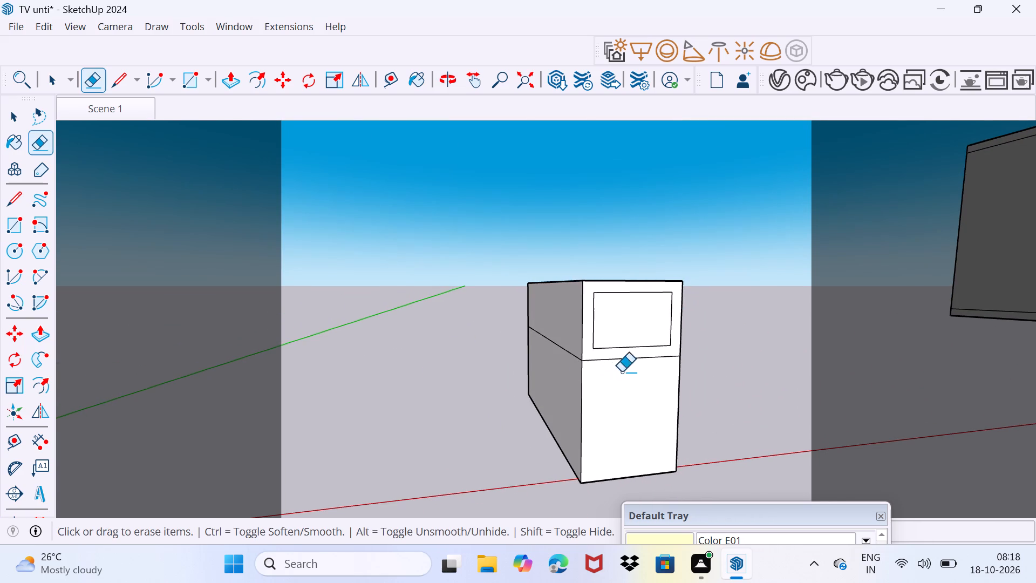
{"action": "key", "text": "space"}
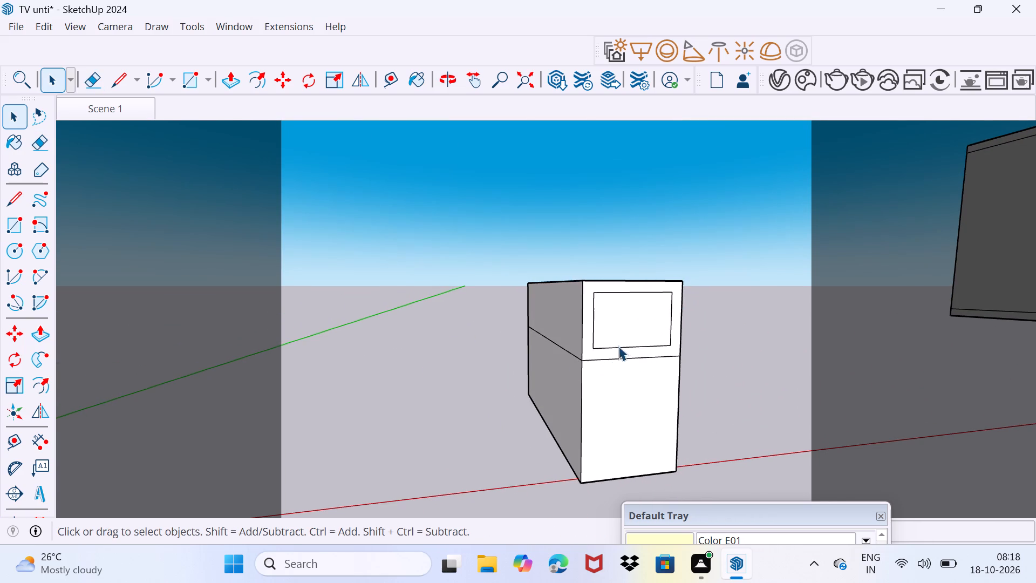
{"action": "middle_click_drag", "start_coordinate": [618, 340], "coordinate": [595, 343]}
{"action": "left_click", "coordinate": [604, 332]}
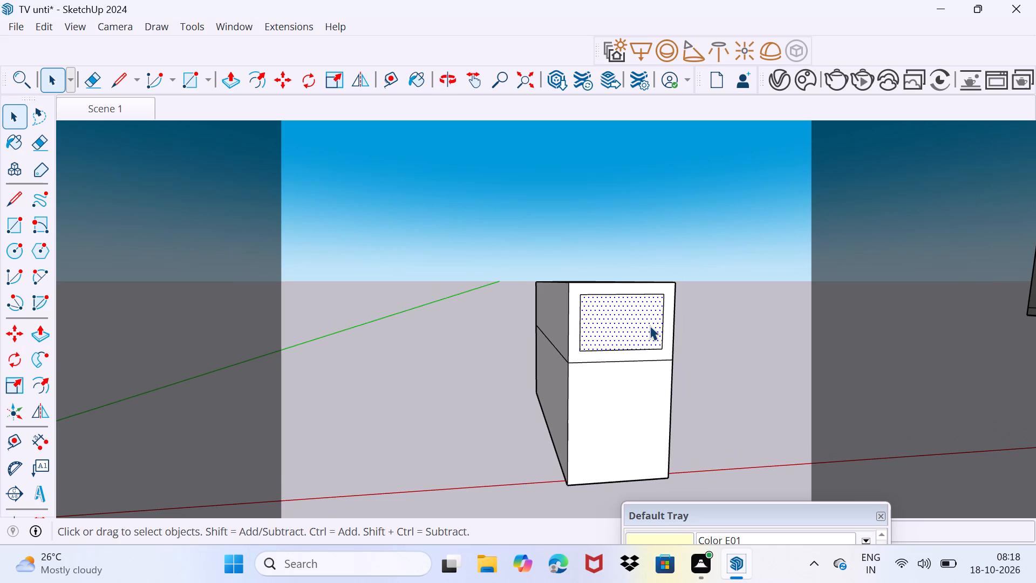
{"action": "scroll", "coordinate": [650, 326], "scroll_direction": "down", "scroll_amount": 2}
{"action": "left_click_drag", "start_coordinate": [714, 330], "coordinate": [727, 308]}
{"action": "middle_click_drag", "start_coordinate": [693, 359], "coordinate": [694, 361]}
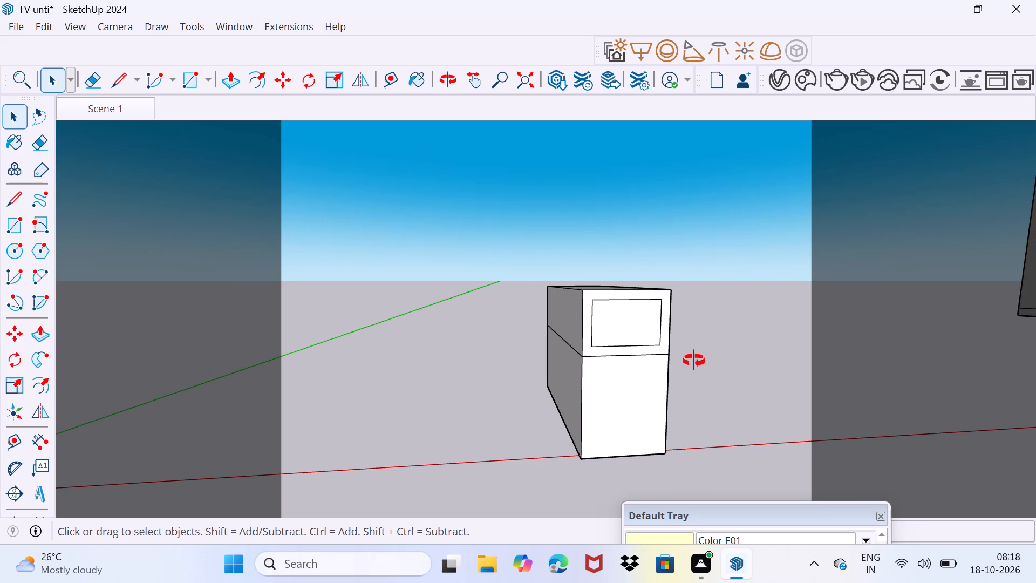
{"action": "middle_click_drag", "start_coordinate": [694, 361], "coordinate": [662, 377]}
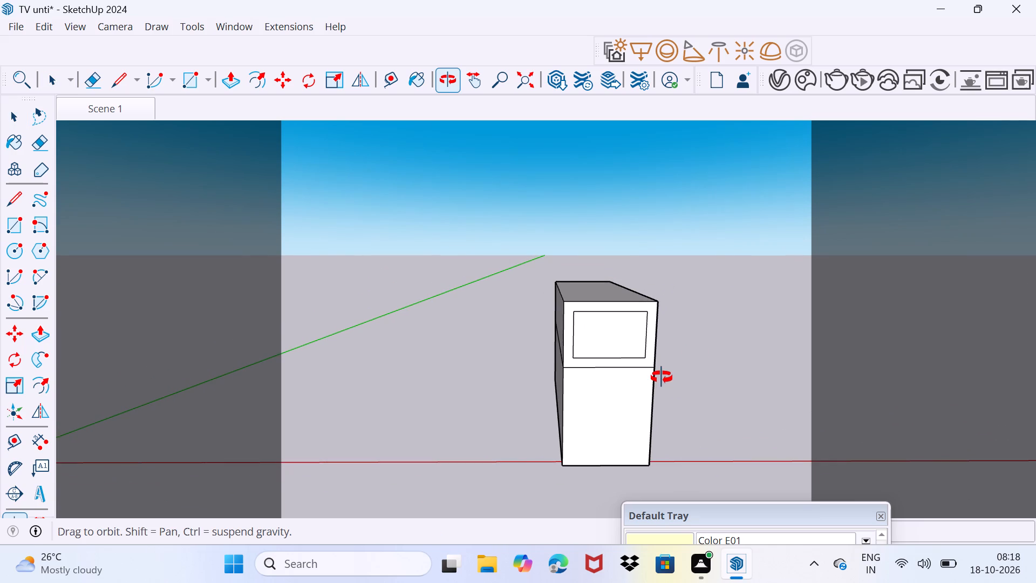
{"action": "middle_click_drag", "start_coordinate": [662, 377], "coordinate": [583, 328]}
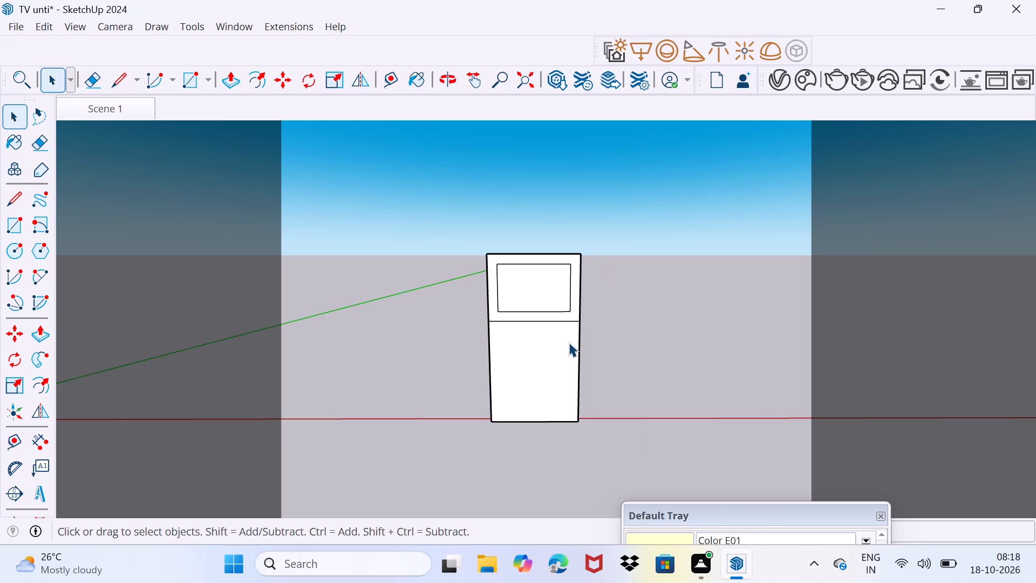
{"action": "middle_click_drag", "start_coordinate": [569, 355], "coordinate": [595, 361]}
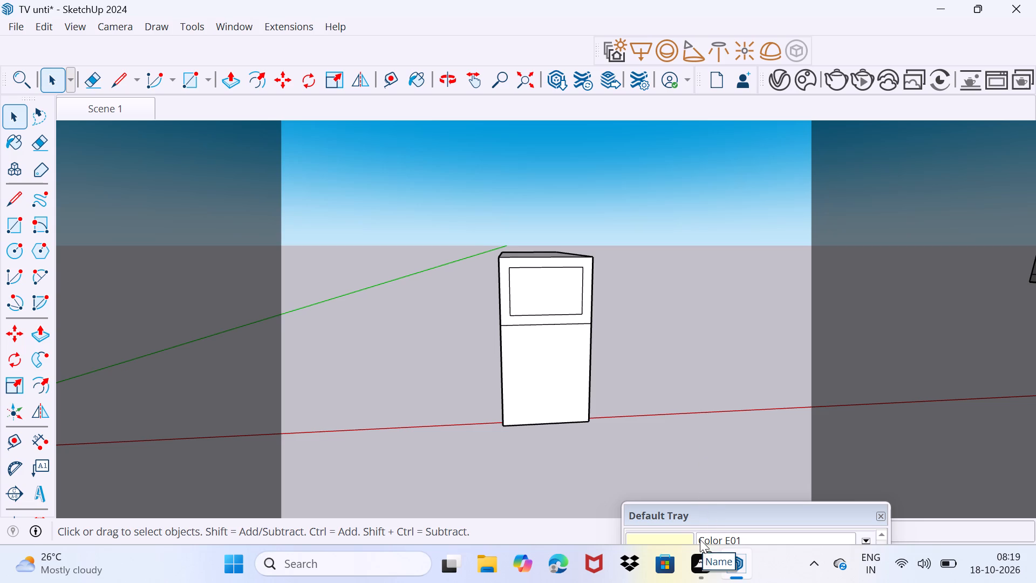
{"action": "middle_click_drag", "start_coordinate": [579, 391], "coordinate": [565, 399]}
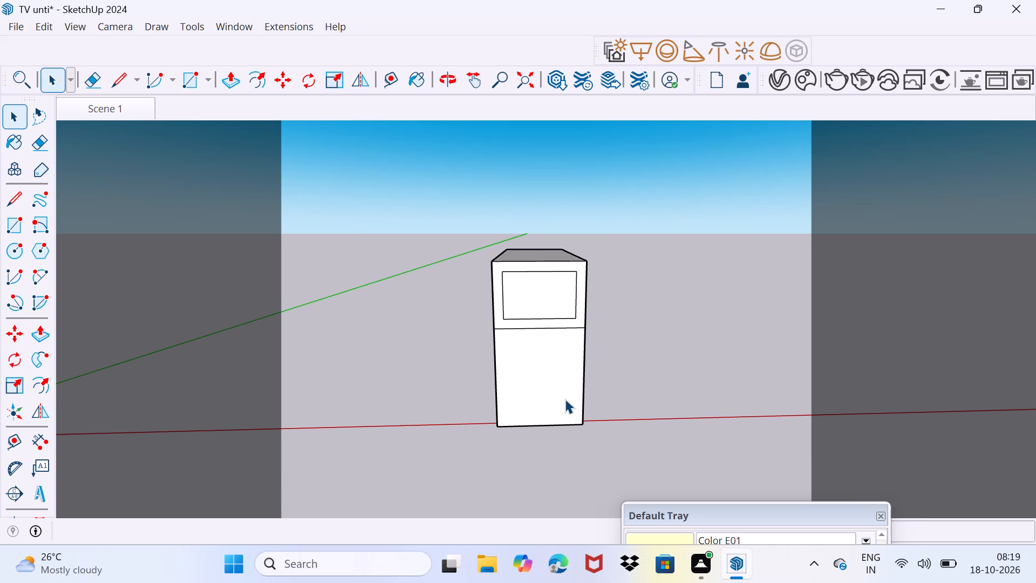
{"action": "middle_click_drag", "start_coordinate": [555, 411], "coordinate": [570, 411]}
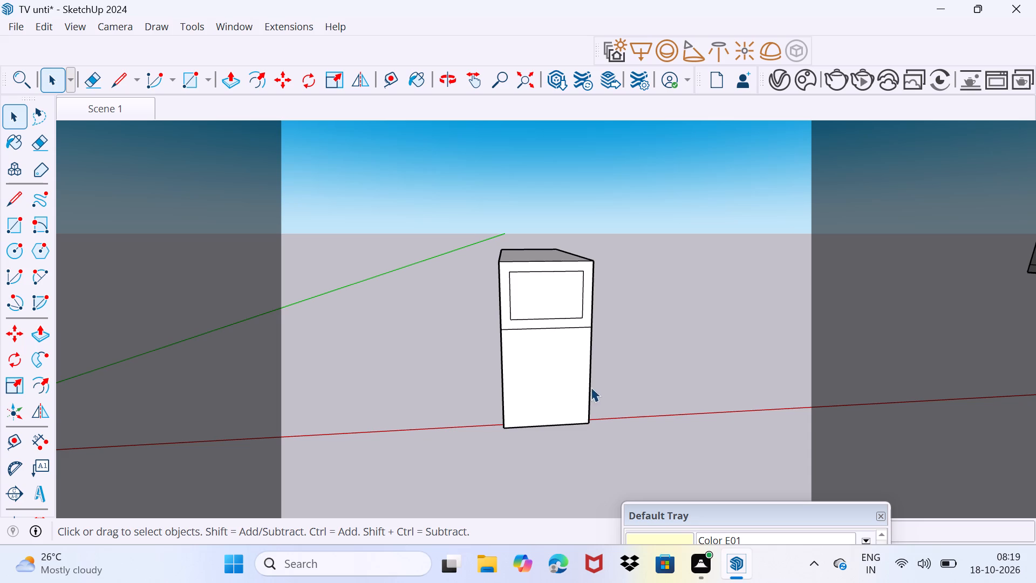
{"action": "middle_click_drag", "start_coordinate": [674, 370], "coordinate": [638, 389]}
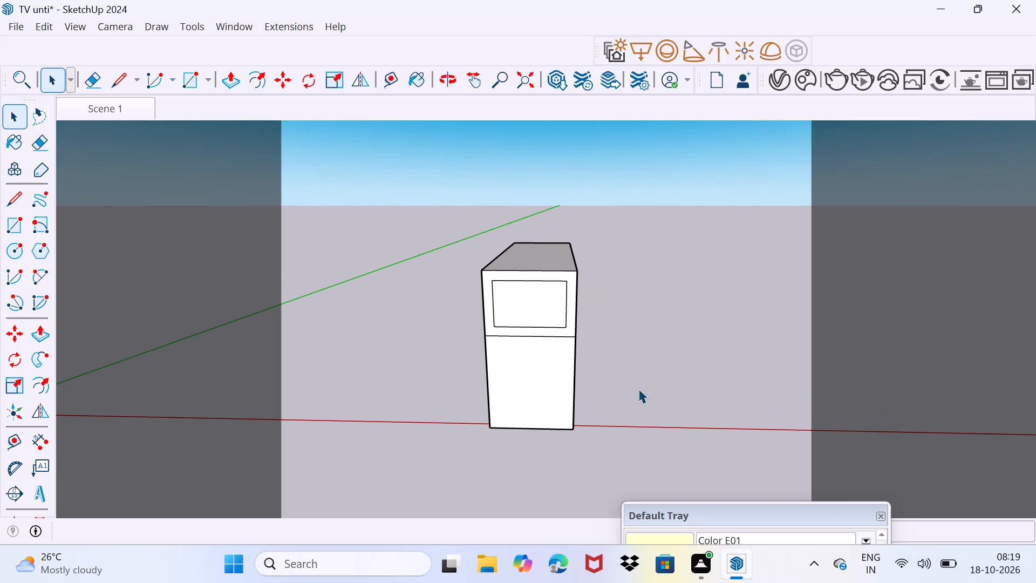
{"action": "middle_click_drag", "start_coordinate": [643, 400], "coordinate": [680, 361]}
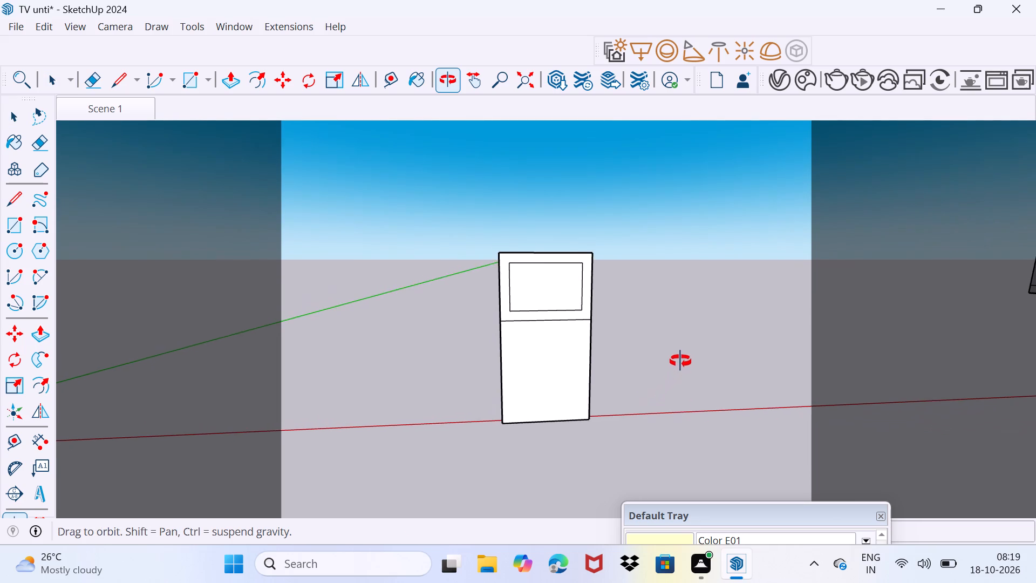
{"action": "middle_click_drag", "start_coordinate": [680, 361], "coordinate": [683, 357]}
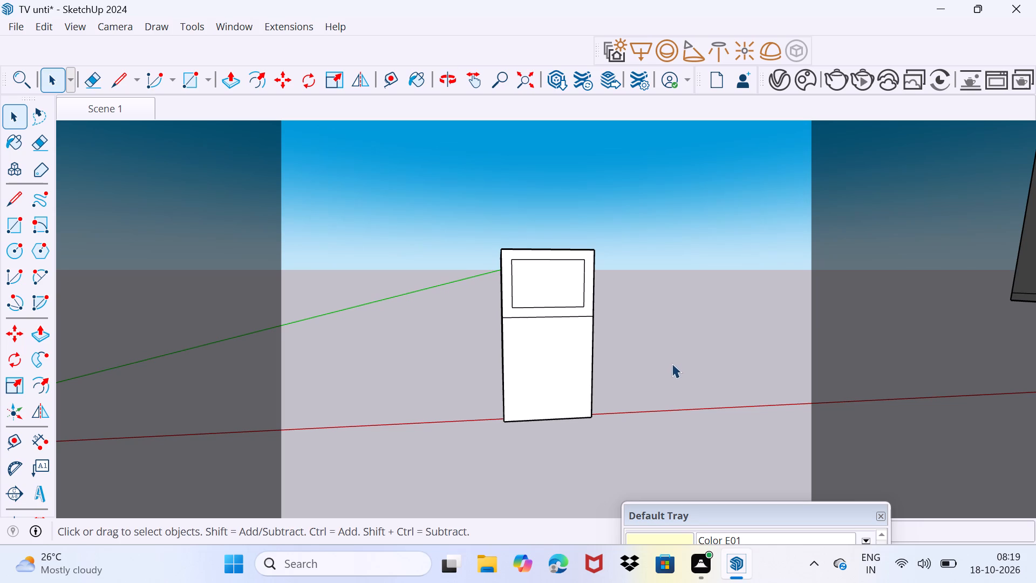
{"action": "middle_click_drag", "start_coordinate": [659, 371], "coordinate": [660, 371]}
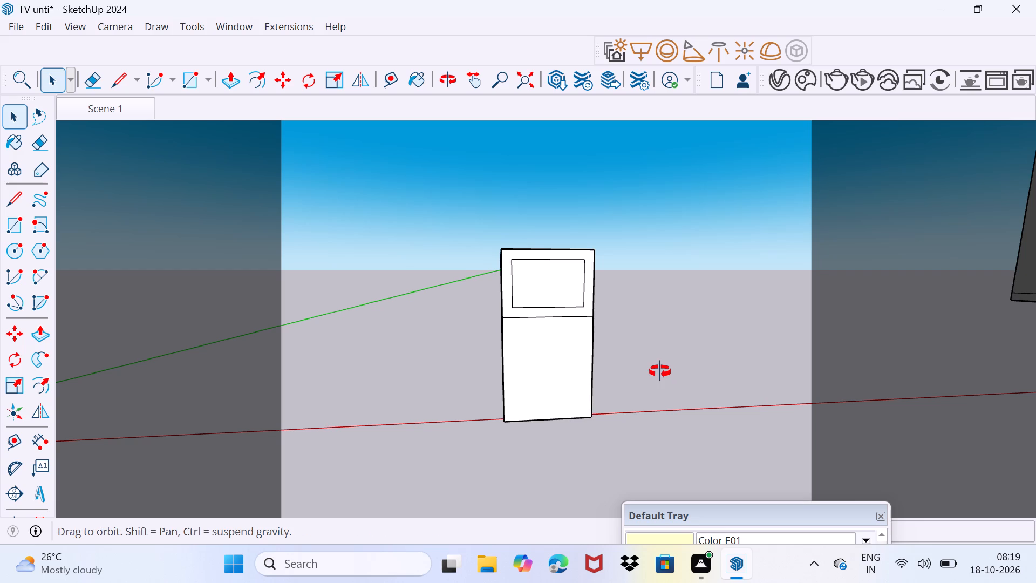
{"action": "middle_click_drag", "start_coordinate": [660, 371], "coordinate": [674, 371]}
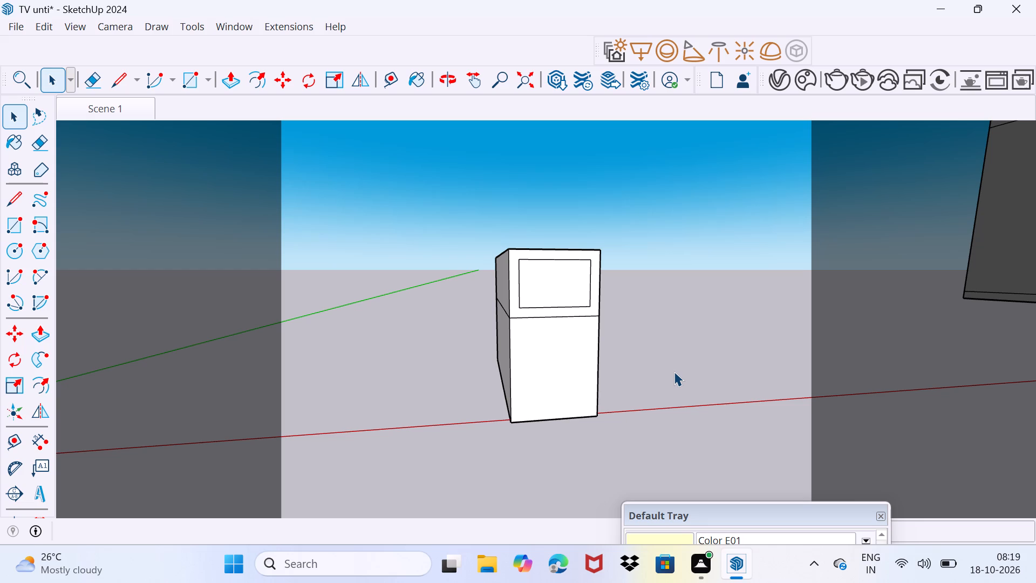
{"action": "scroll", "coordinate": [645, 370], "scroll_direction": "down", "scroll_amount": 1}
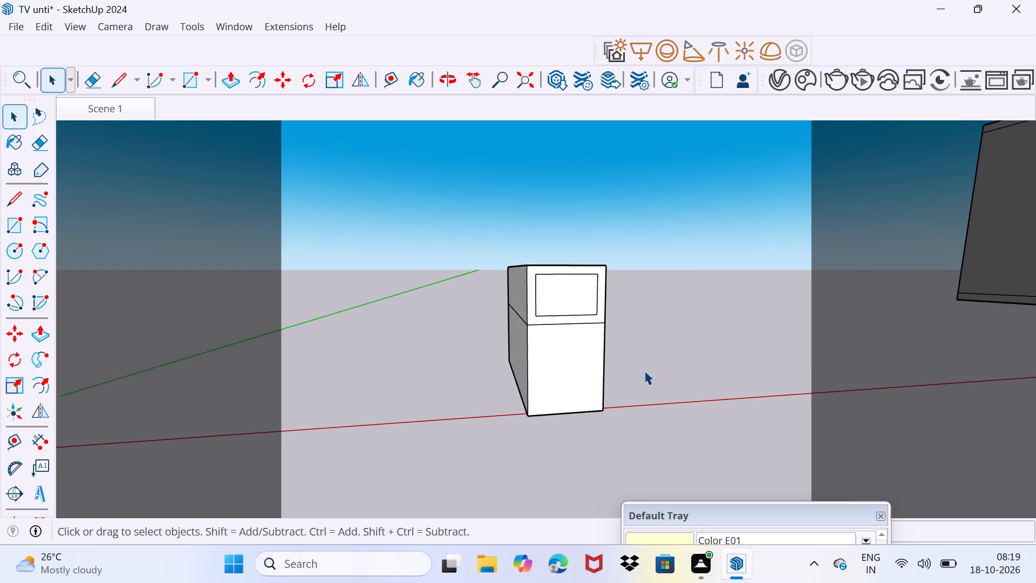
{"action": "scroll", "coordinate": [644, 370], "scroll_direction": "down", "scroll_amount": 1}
Draw the bottom, left and top sides of a small square with lines on the lower block's end face.
{"action": "middle_click_drag", "start_coordinate": [622, 367], "coordinate": [572, 382]}
{"action": "scroll", "coordinate": [570, 379], "scroll_direction": "up", "scroll_amount": 2}
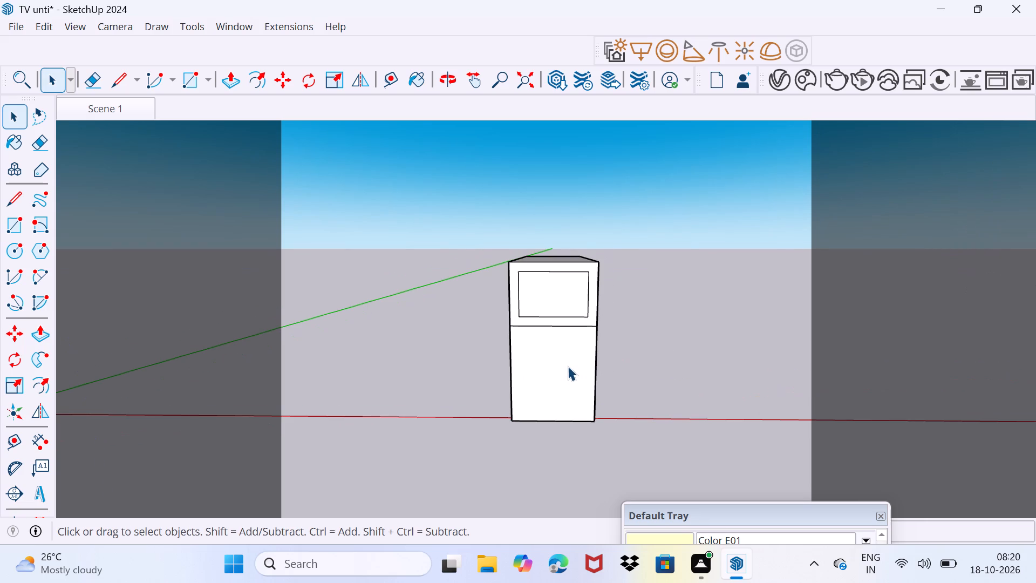
{"action": "key", "text": "l"}
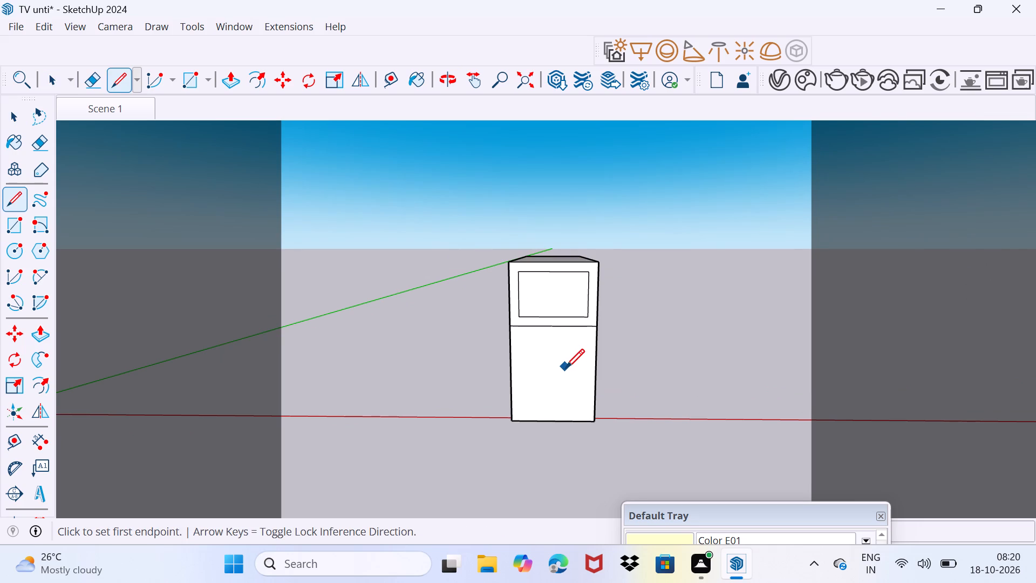
{"action": "left_click", "coordinate": [565, 368]}
{"action": "left_click", "coordinate": [582, 363]}
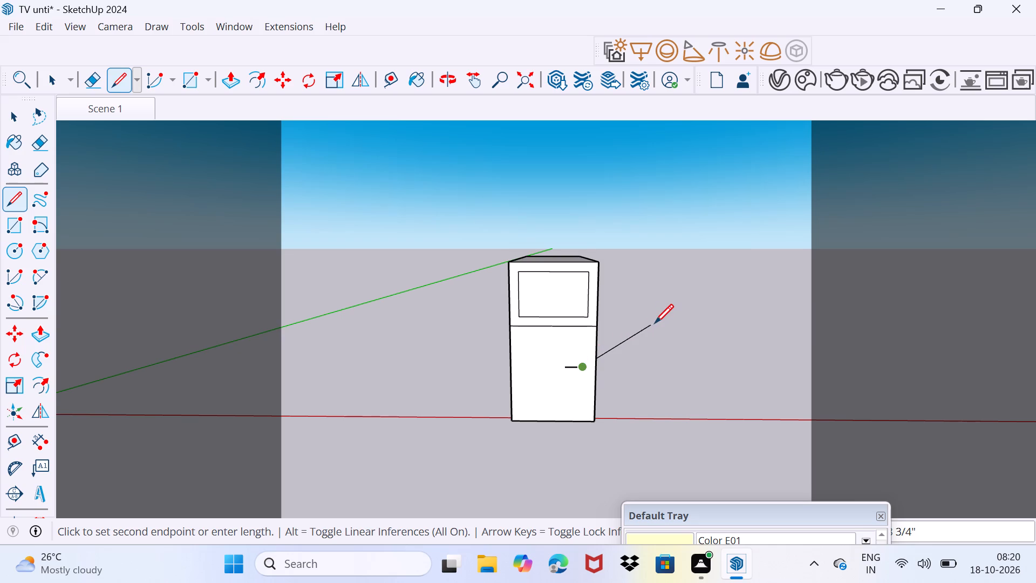
{"action": "left_click", "coordinate": [579, 366]}
{"action": "left_click", "coordinate": [560, 367]}
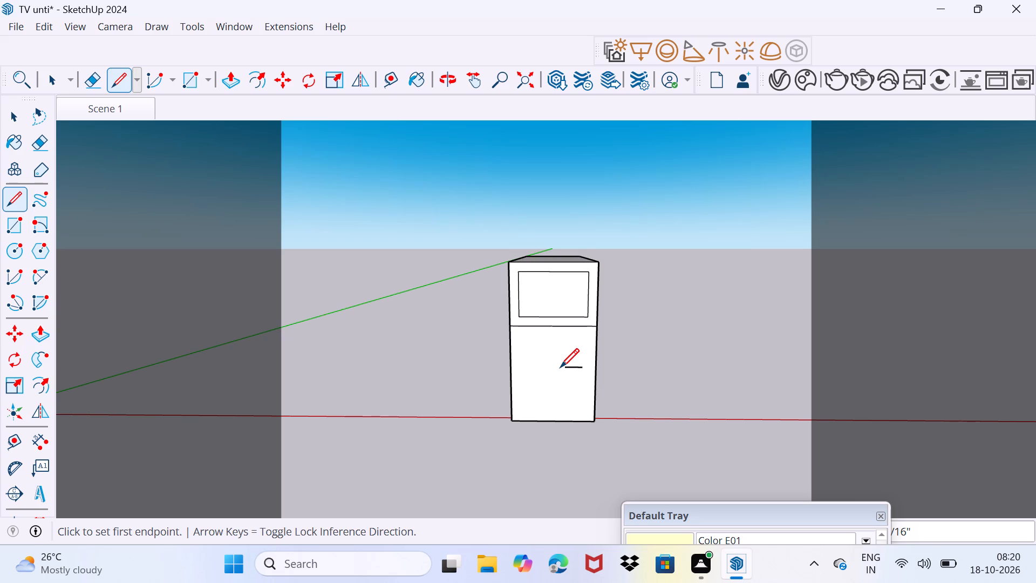
{"action": "left_click", "coordinate": [560, 368]}
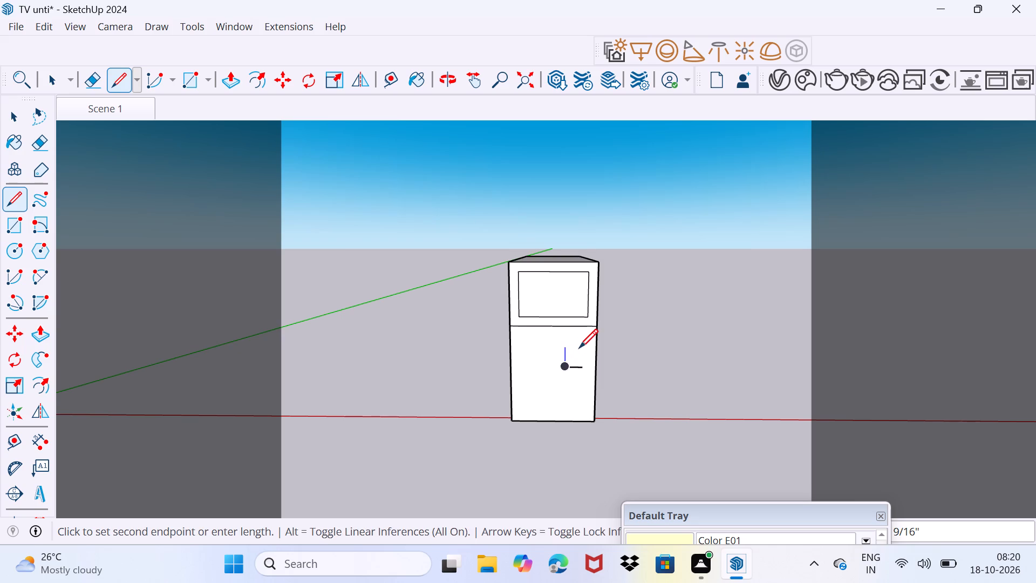
{"action": "left_click", "coordinate": [579, 348]}
{"action": "left_click", "coordinate": [584, 343]}
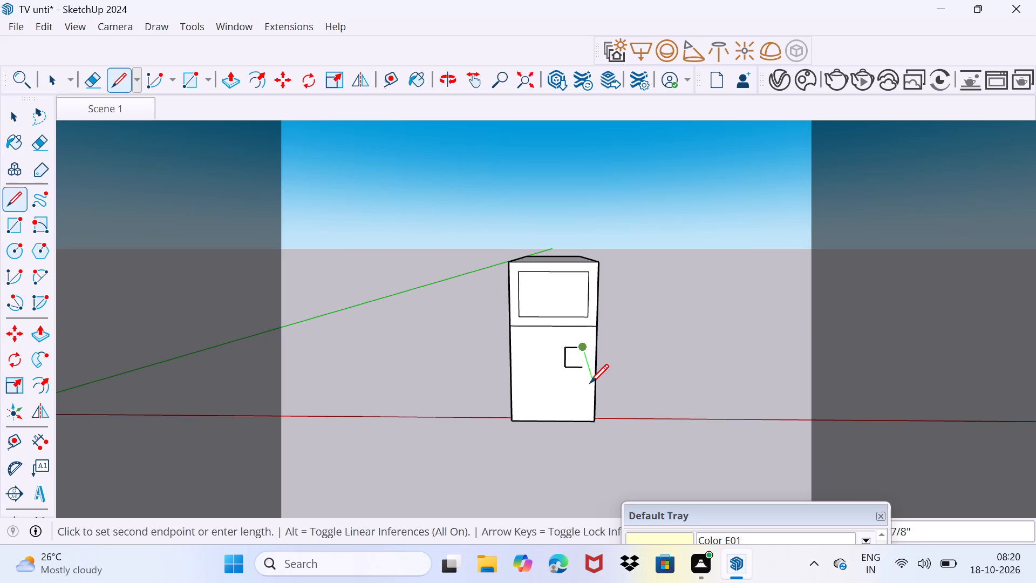
Draw a slanting line from the open end of the small square's top side down towards the end face's nearby vertical edge.
{"action": "left_click", "coordinate": [590, 383]}
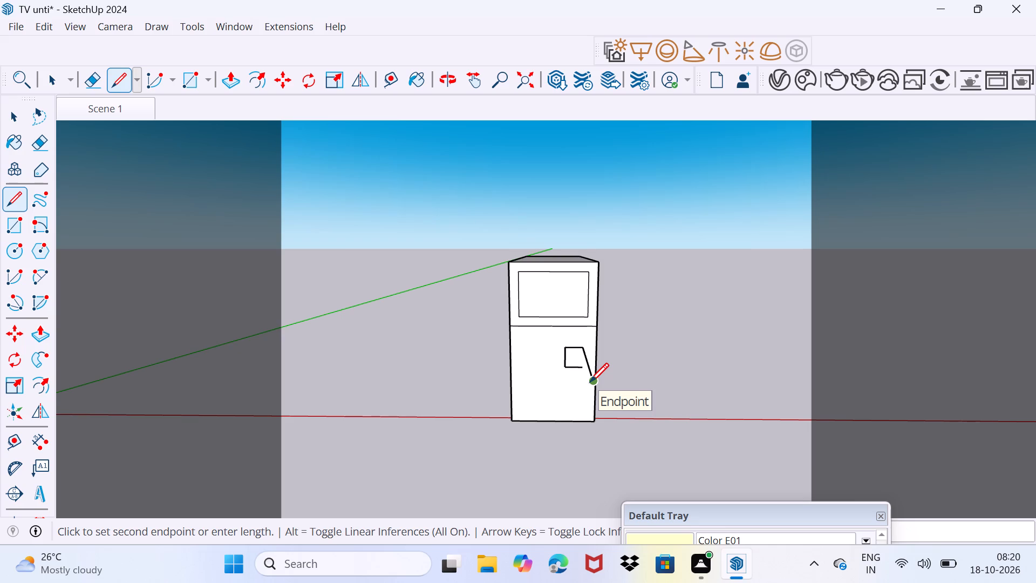
{"action": "left_click", "coordinate": [590, 382]}
{"action": "left_click", "coordinate": [584, 387]}
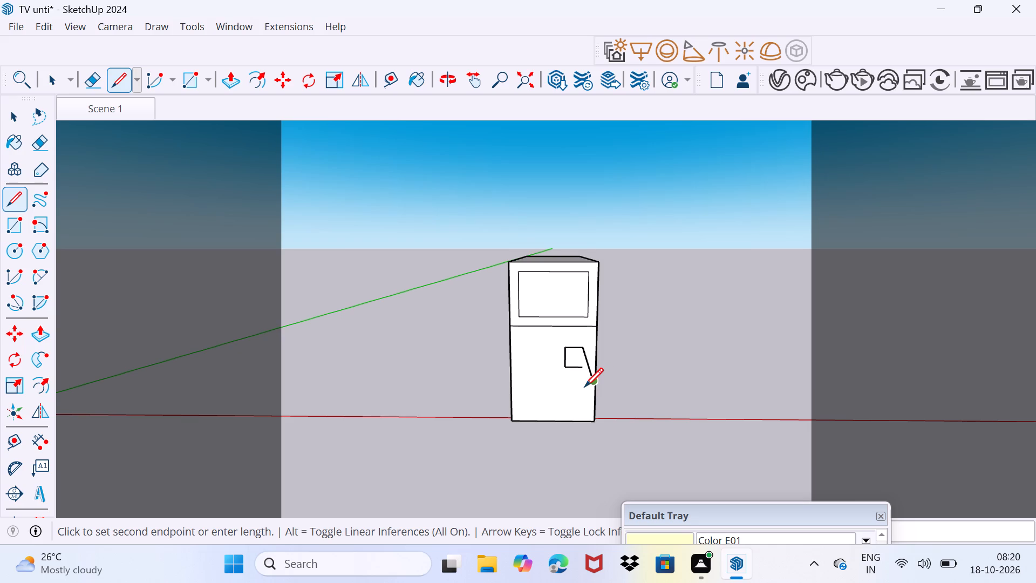
{"action": "left_click", "coordinate": [590, 376]}
{"action": "left_click", "coordinate": [598, 360]}
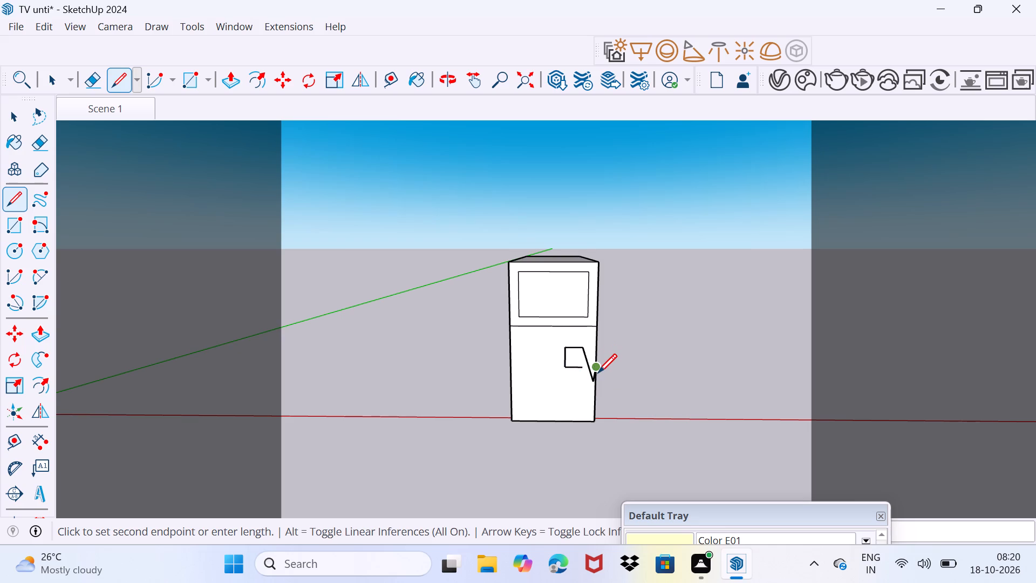
{"action": "left_click", "coordinate": [598, 372]}
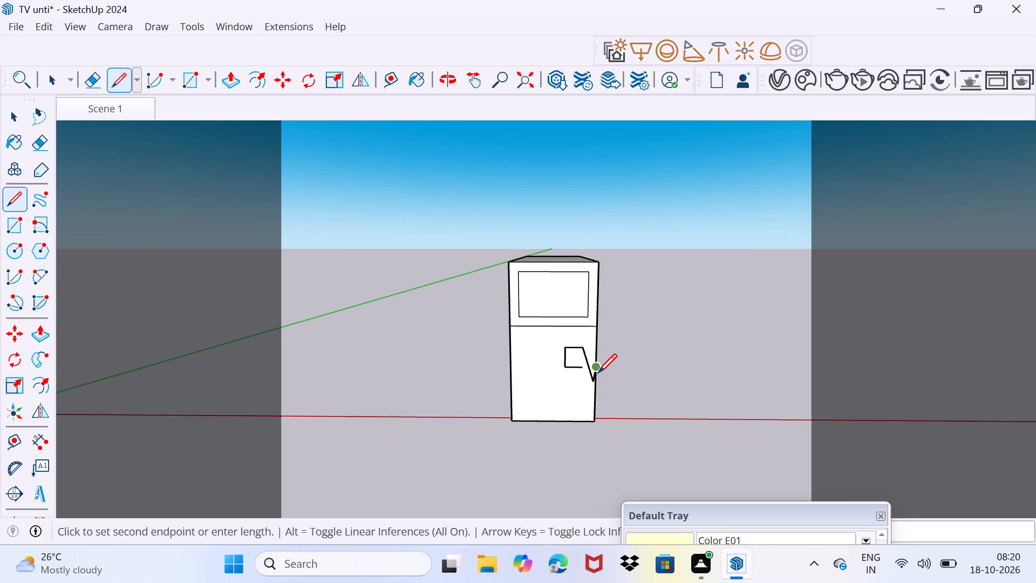
{"action": "left_click", "coordinate": [598, 372]}
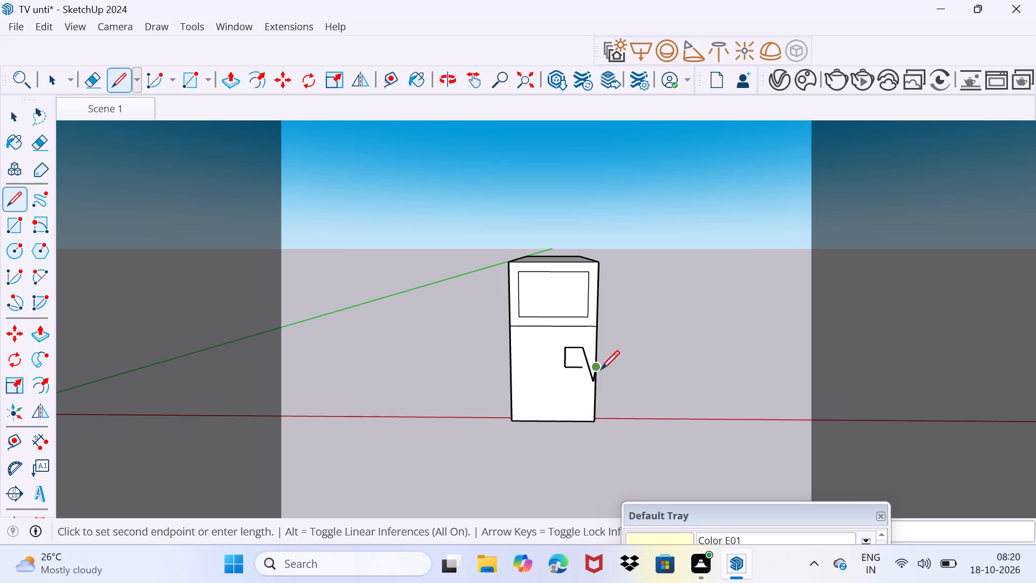
{"action": "left_click", "coordinate": [602, 368]}
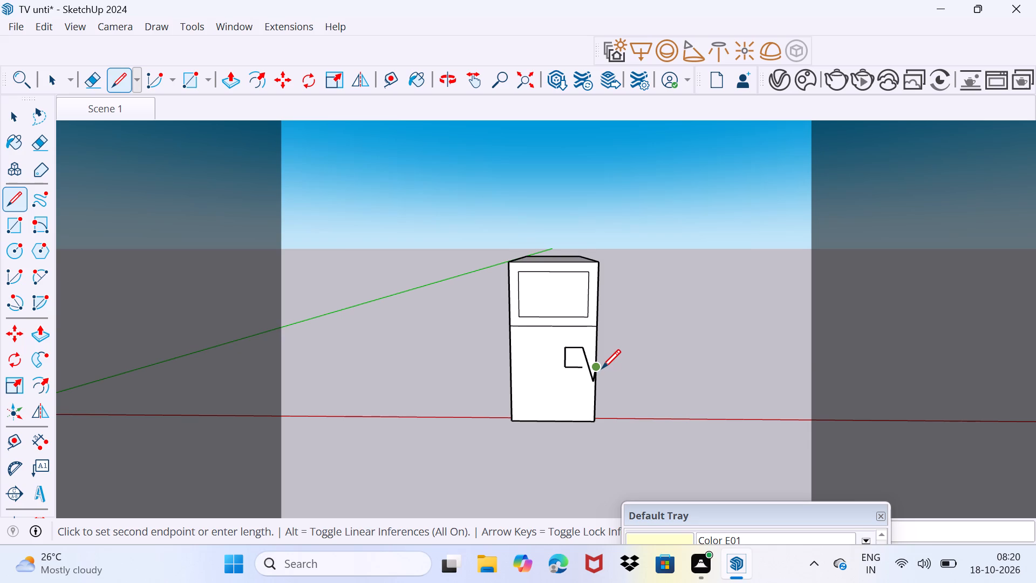
{"action": "left_click", "coordinate": [602, 368]}
{"action": "left_click", "coordinate": [601, 379]}
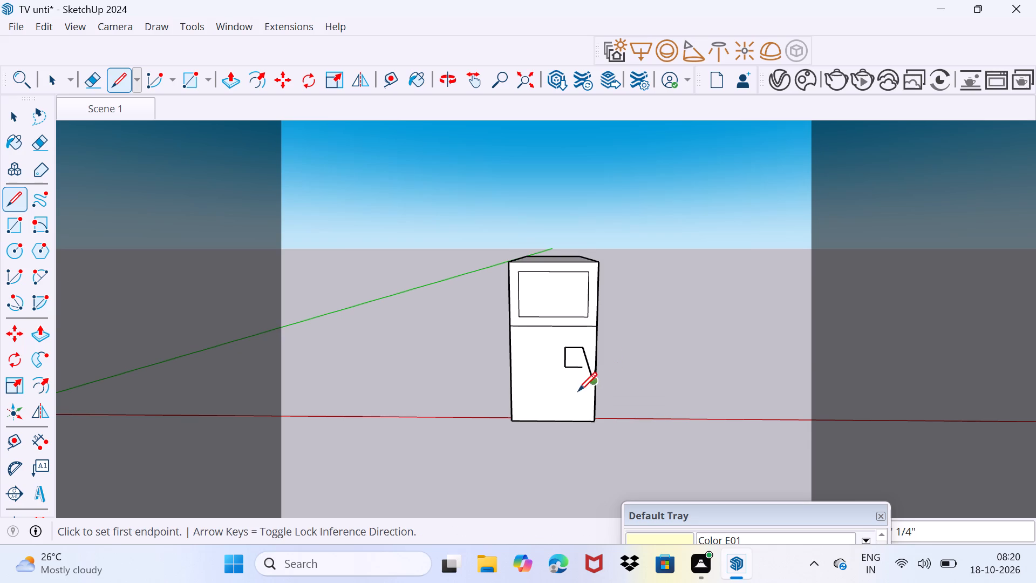
Draw lines from the slanting line's lower end to the open end of the square's bottom side and slanting down from there.
{"action": "left_click", "coordinate": [575, 379]}
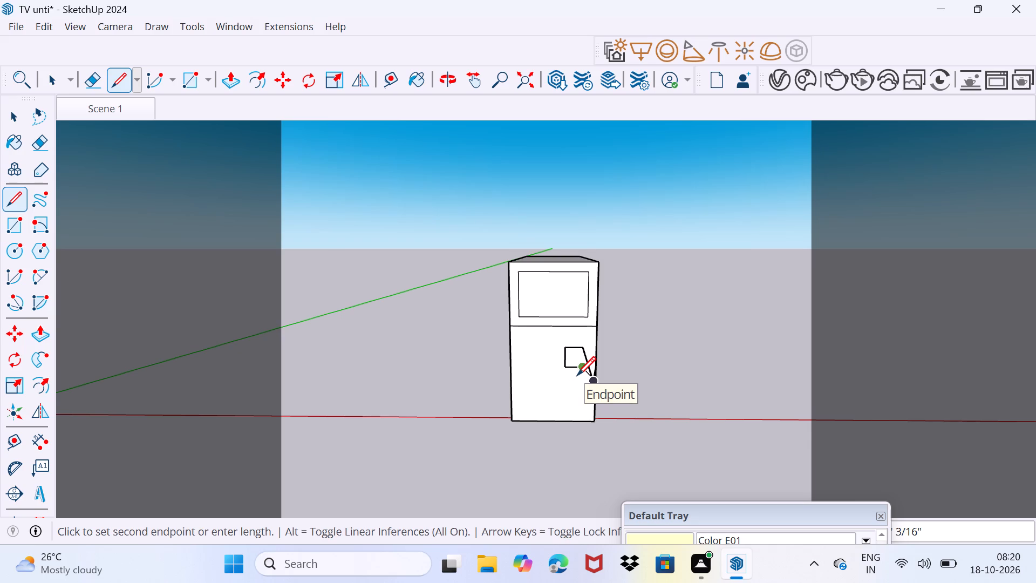
{"action": "left_click", "coordinate": [577, 375]}
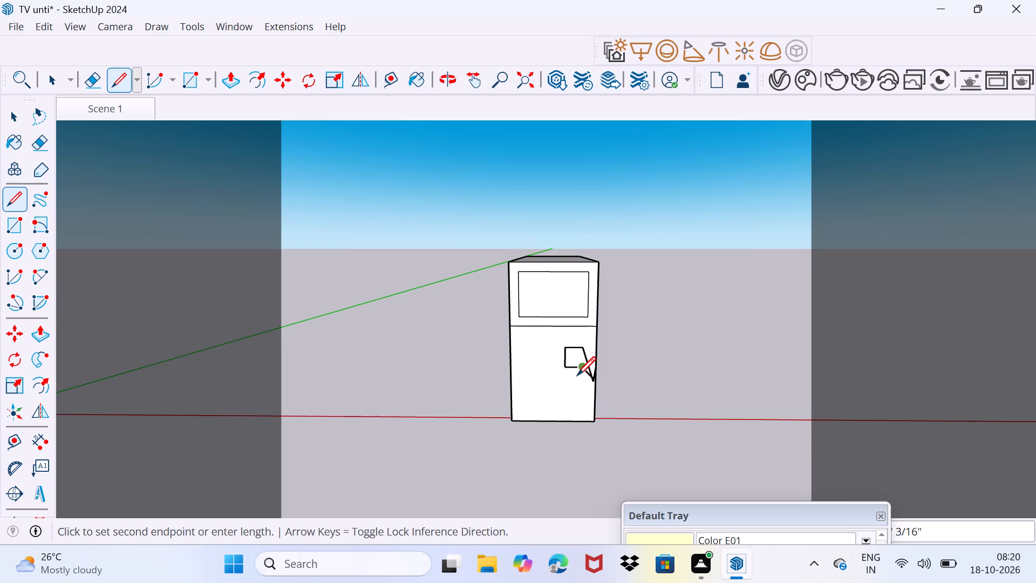
{"action": "left_click", "coordinate": [571, 378]}
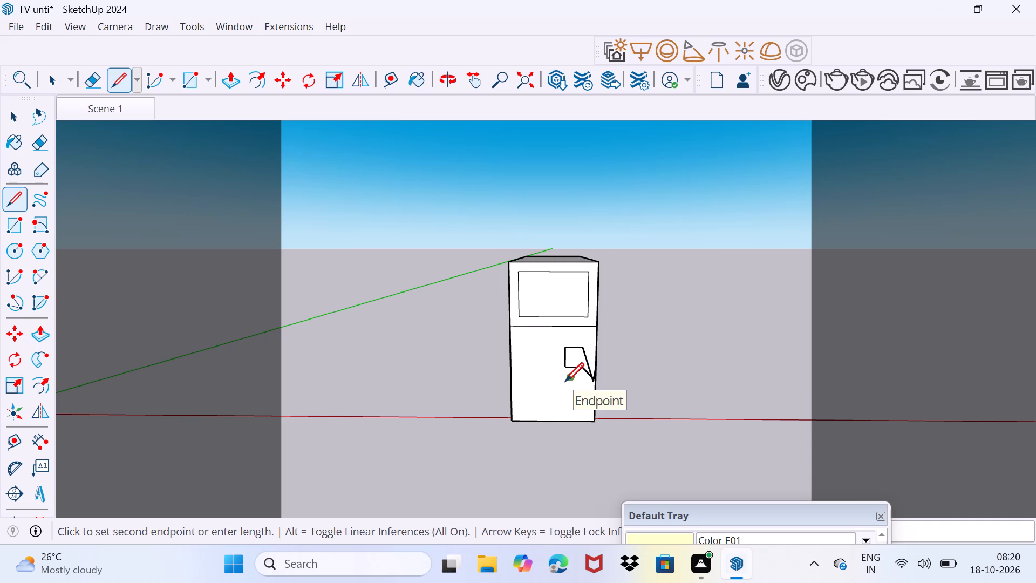
{"action": "left_click", "coordinate": [565, 381]}
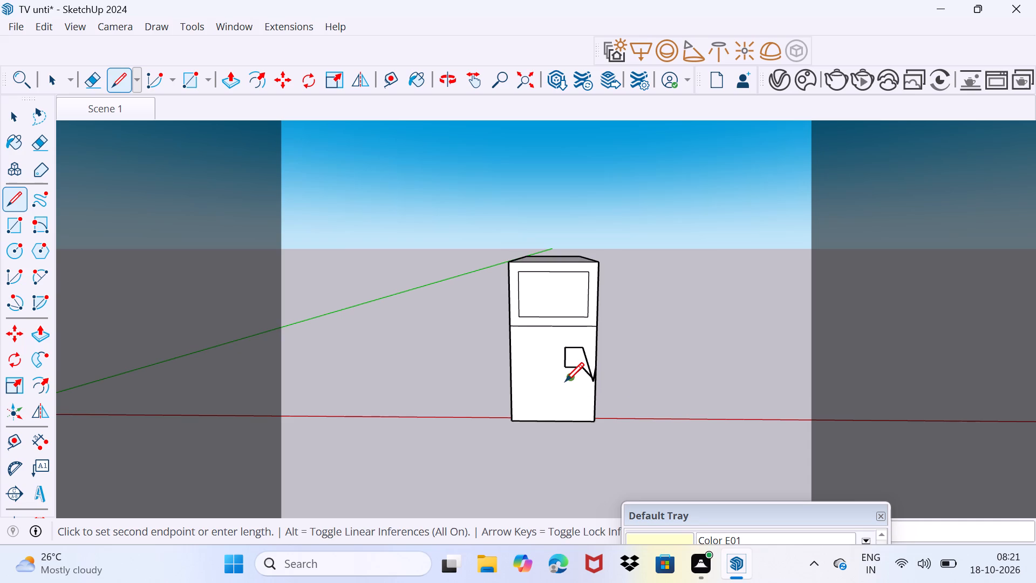
Continue the outline with a horizontal line away from the nearby vertical edge, followed by a nearly vertical line towards the end face's bottom.
{"action": "left_click", "coordinate": [565, 381]}
{"action": "left_click", "coordinate": [540, 386]}
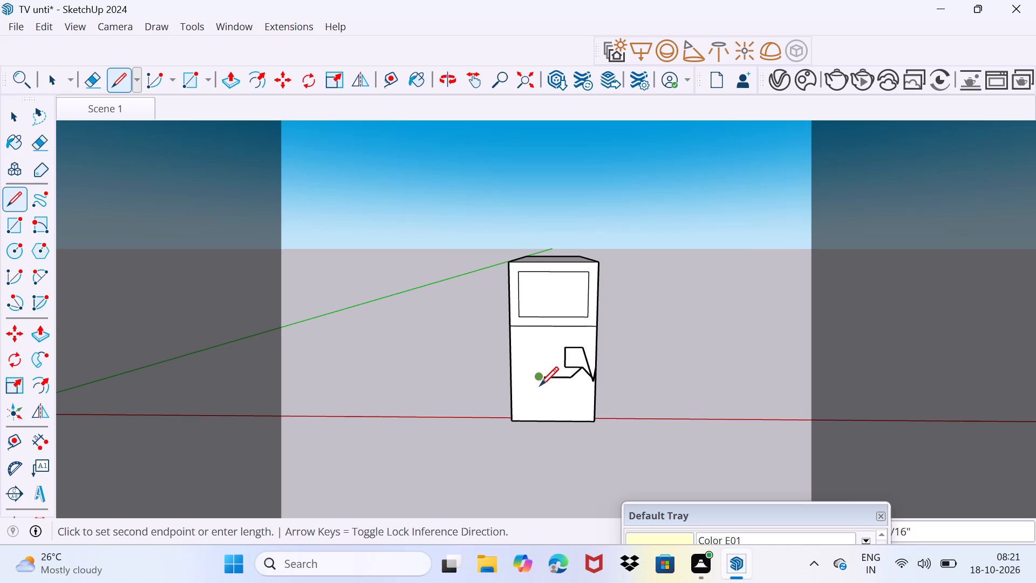
{"action": "left_click", "coordinate": [543, 380]}
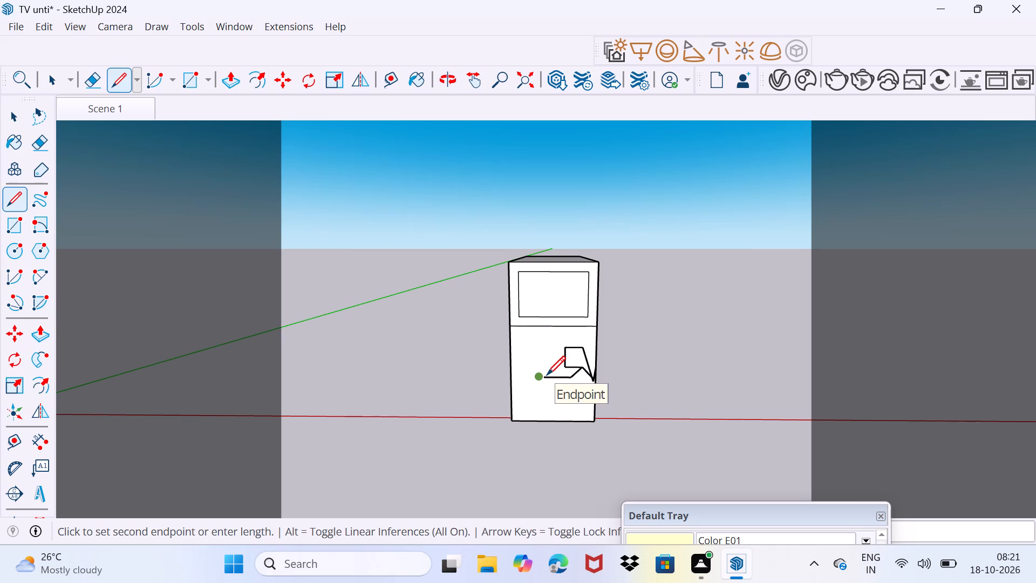
{"action": "left_click", "coordinate": [547, 375]}
{"action": "left_click", "coordinate": [544, 377]}
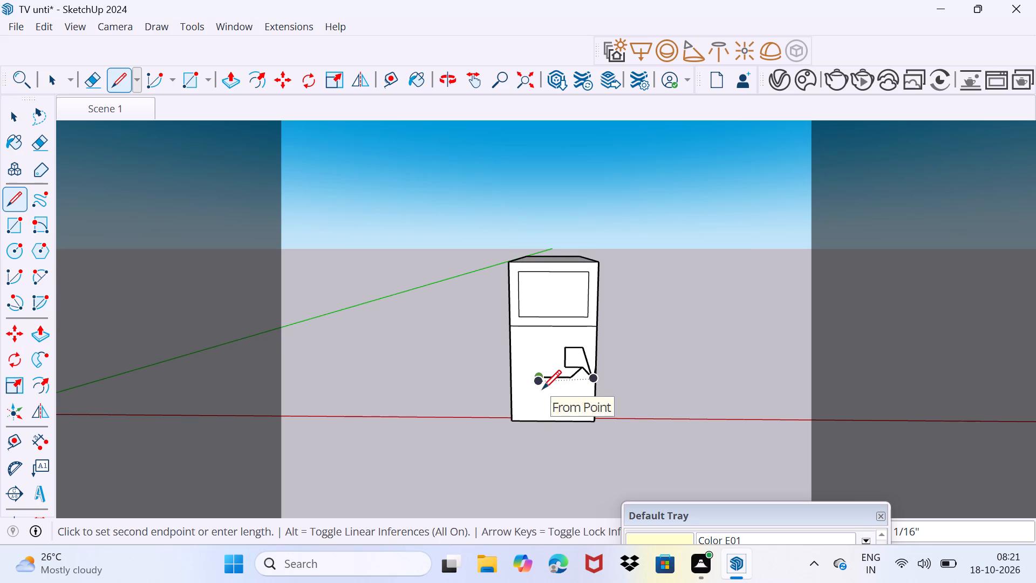
{"action": "left_click", "coordinate": [542, 389]}
{"action": "left_click", "coordinate": [539, 403]}
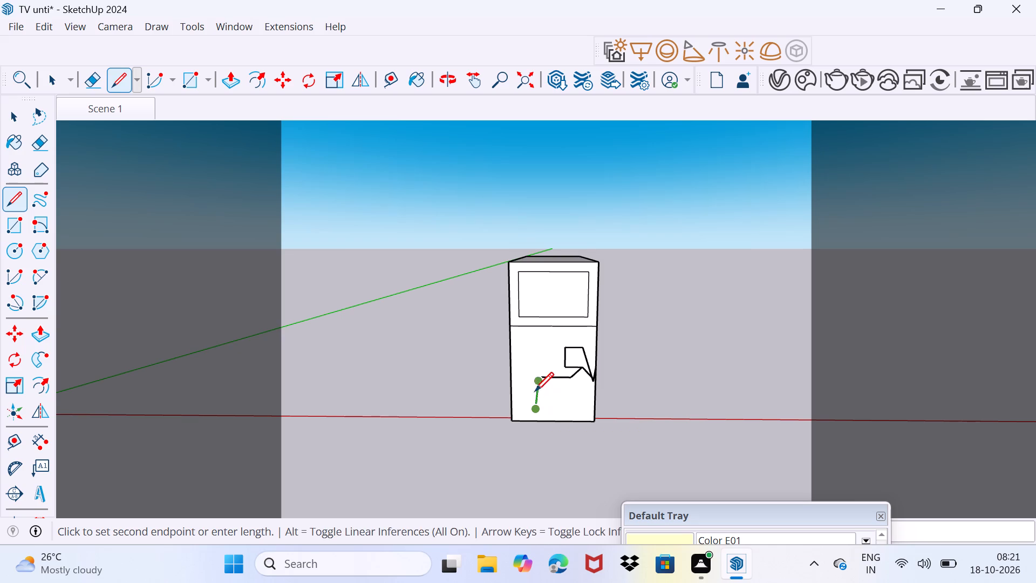
{"action": "left_click", "coordinate": [535, 391]}
Draw a short, nearly vertical line above the horizontal line's far end, just below the upper compartment.
{"action": "left_click", "coordinate": [546, 357]}
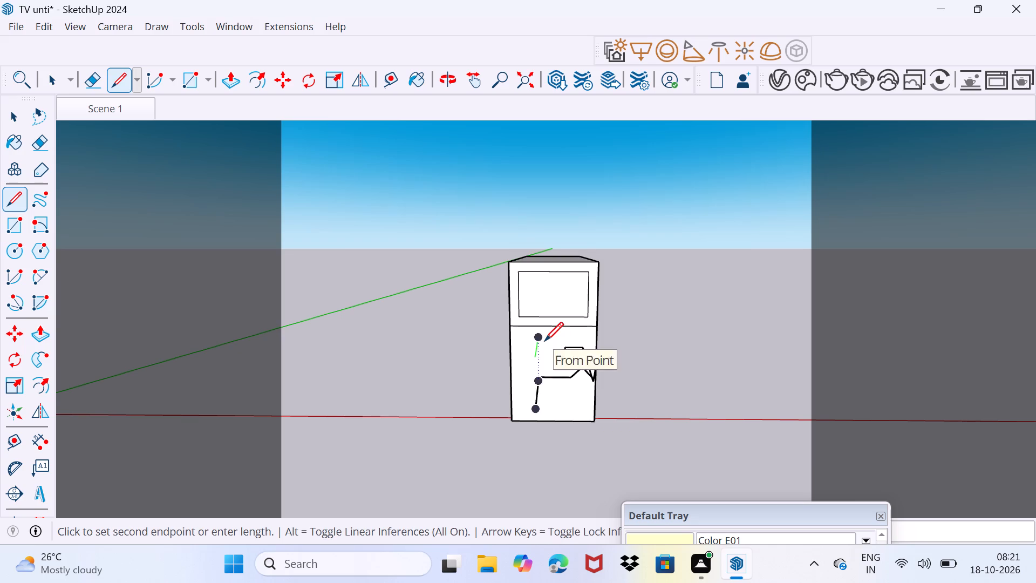
{"action": "left_click", "coordinate": [544, 341]}
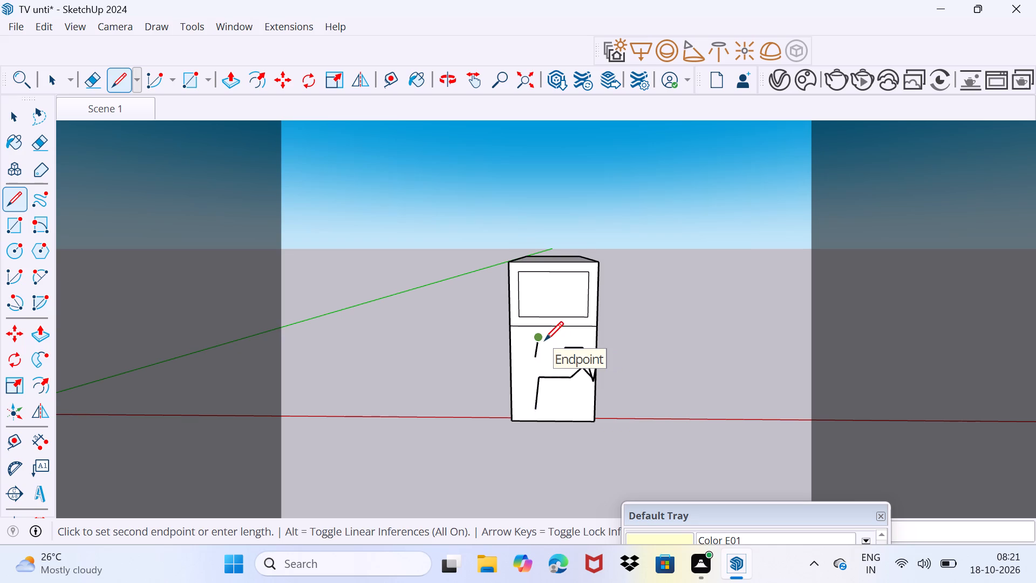
{"action": "left_click", "coordinate": [544, 340]}
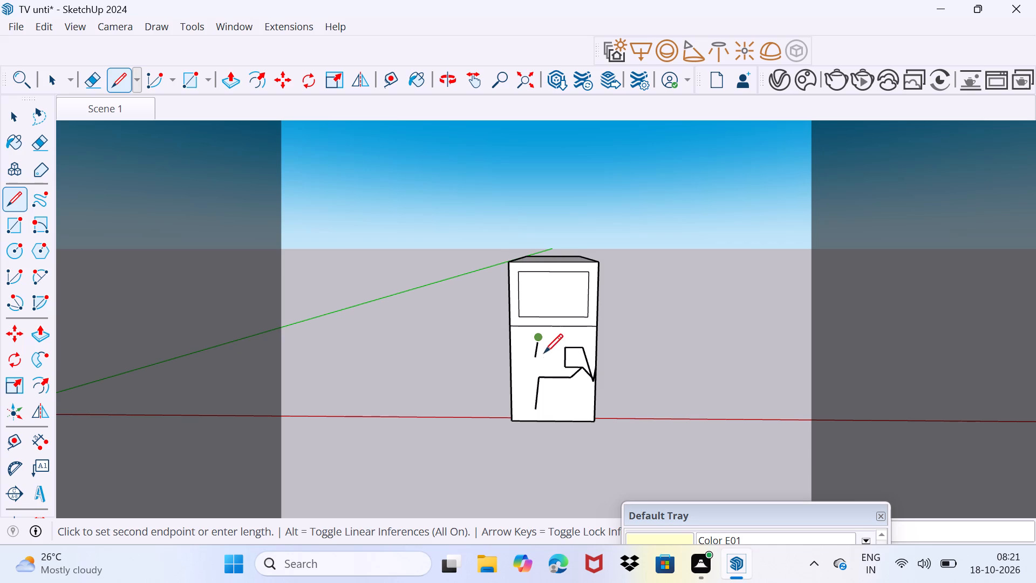
{"action": "left_click_drag", "start_coordinate": [545, 357], "coordinate": [554, 352]}
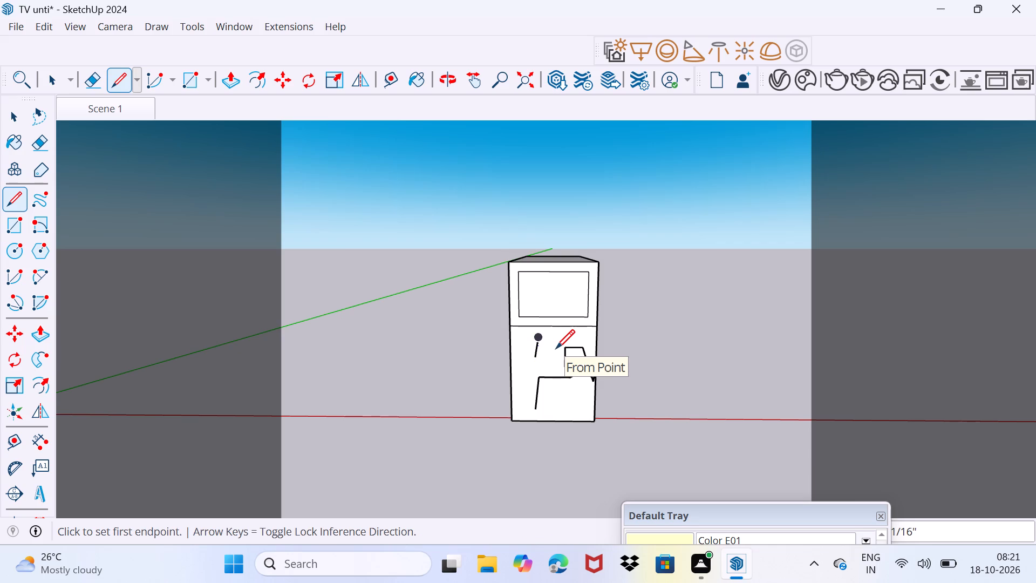
Draw a second, smaller closed square with four lines beside the first square, above the horizontal line.
{"action": "left_click", "coordinate": [556, 352]}
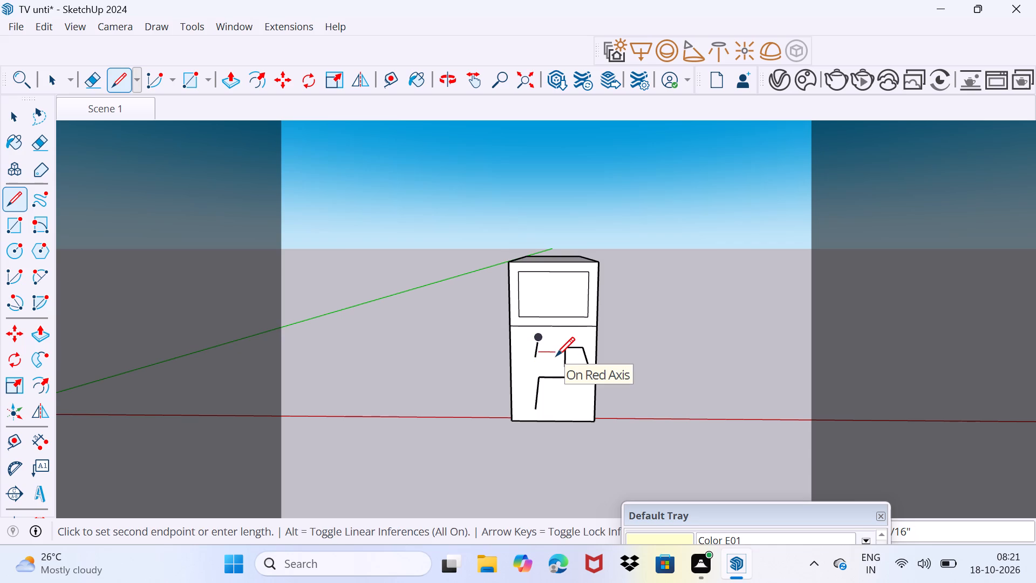
{"action": "left_click", "coordinate": [556, 356]}
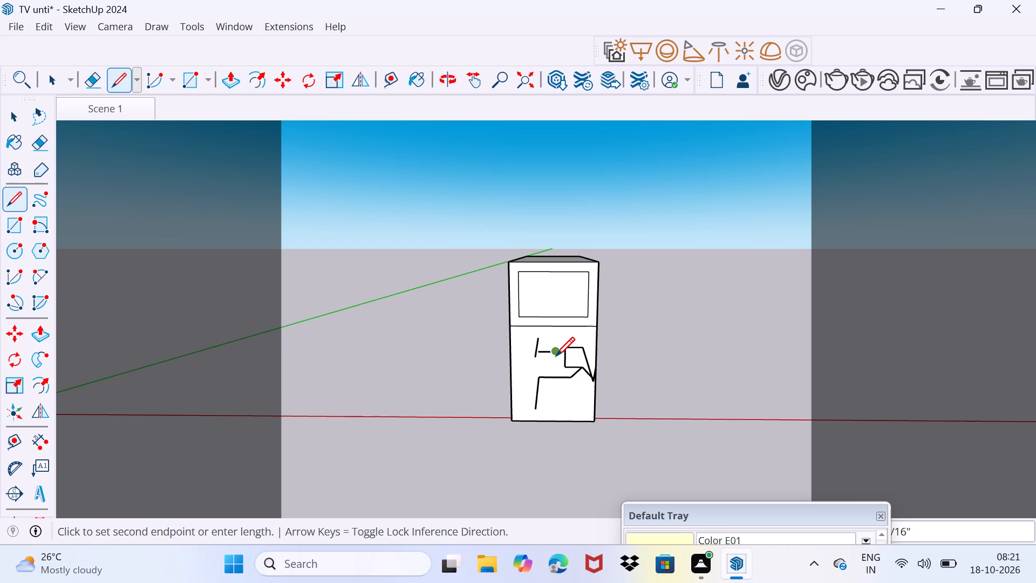
{"action": "left_click", "coordinate": [556, 356]}
{"action": "left_click", "coordinate": [542, 370]}
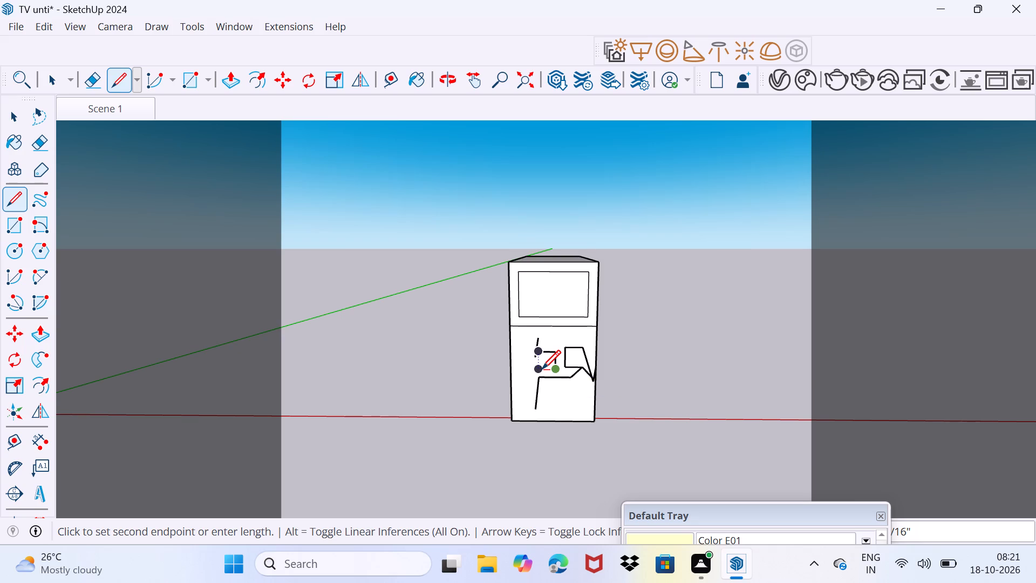
{"action": "left_click", "coordinate": [542, 369]}
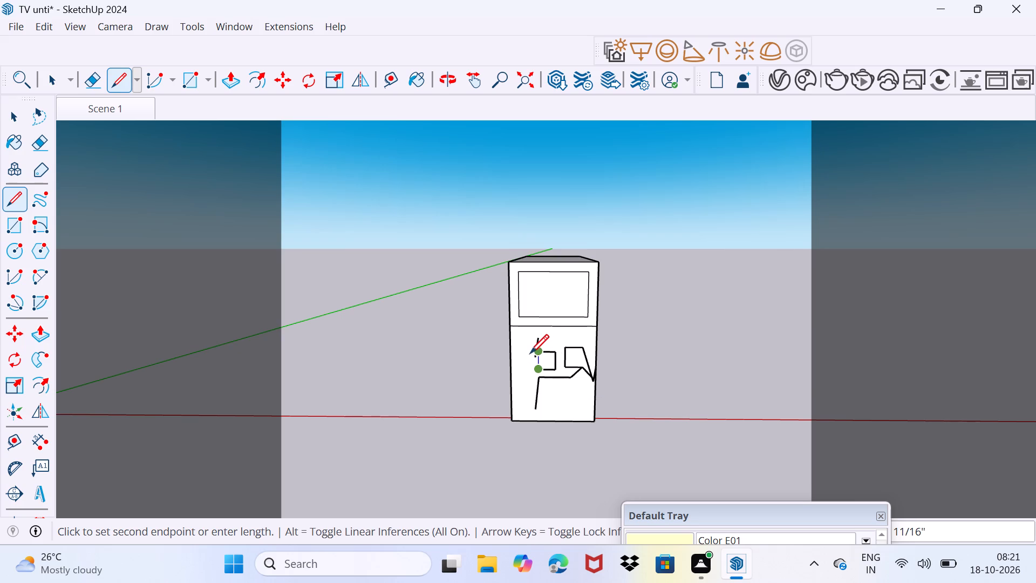
{"action": "left_click", "coordinate": [530, 351]}
Draw a horizontal line from the top of the short upright line and a slanting line up to the upper frame's bottom edge.
{"action": "left_click", "coordinate": [551, 338]}
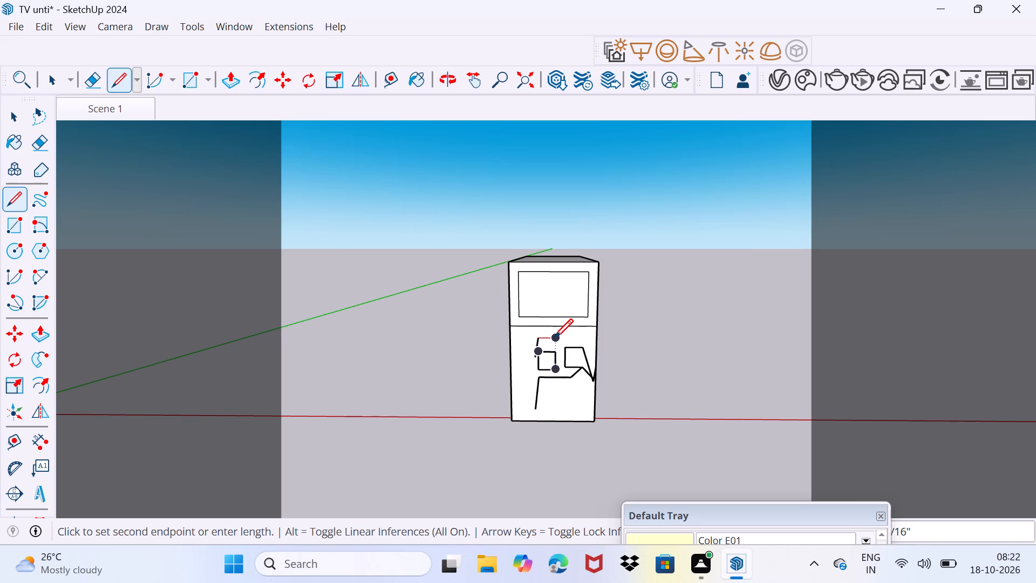
{"action": "left_click", "coordinate": [550, 339]}
{"action": "left_click", "coordinate": [568, 321]}
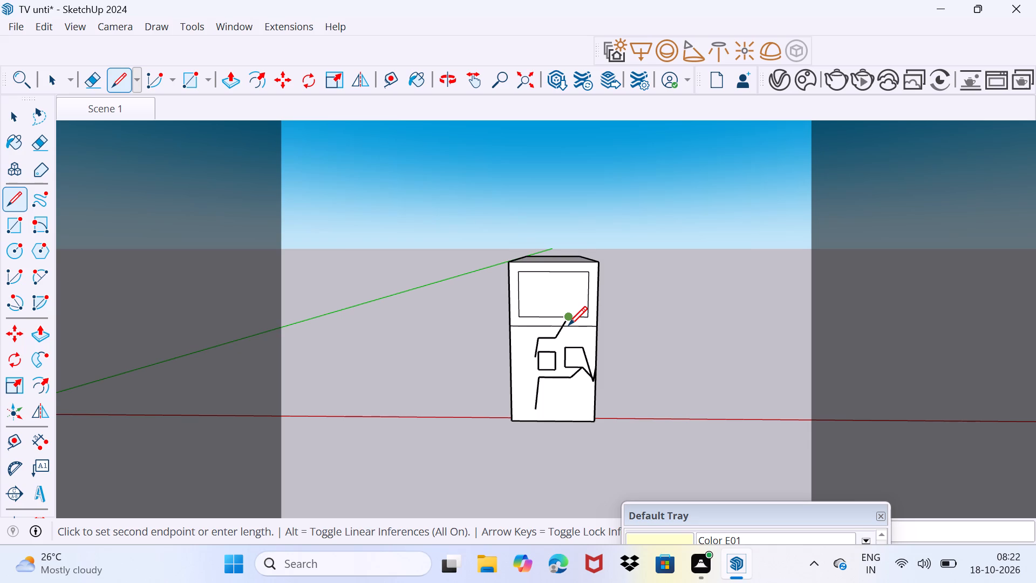
Draw a vertical line down from the first square's top-left corner past the horizontal line, and slant it back up to that line's end.
{"action": "left_click", "coordinate": [563, 339]}
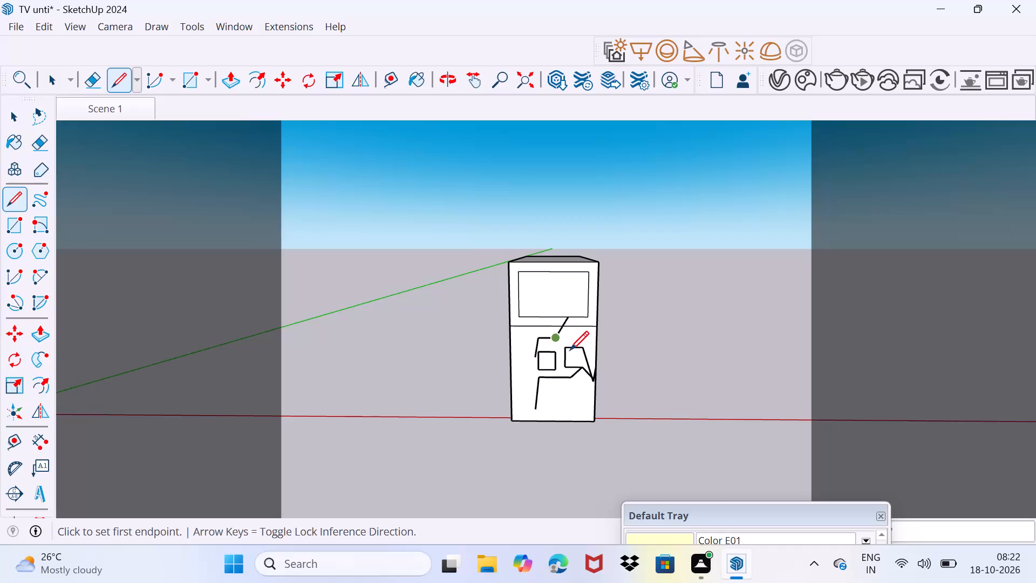
{"action": "left_click", "coordinate": [572, 352]}
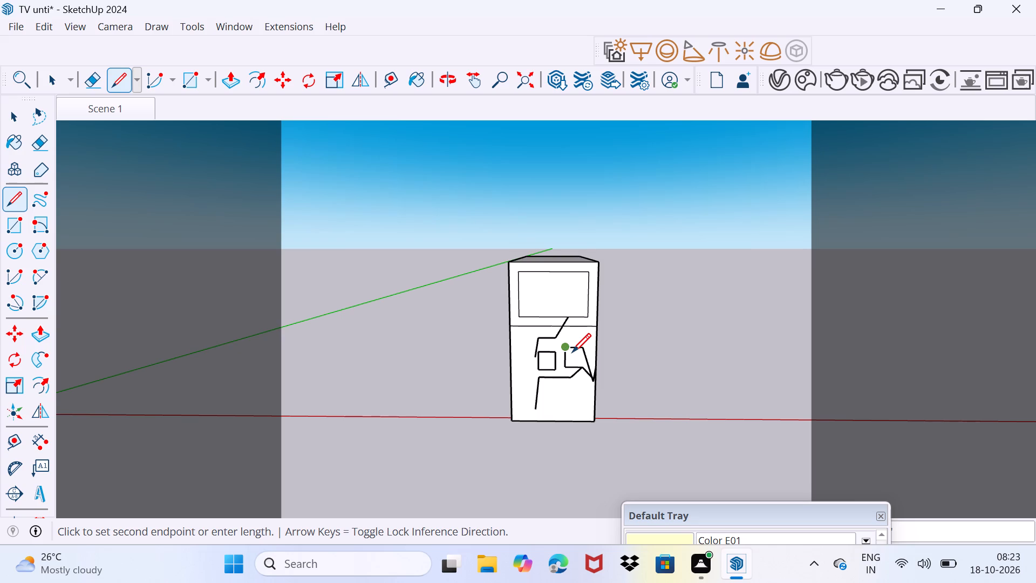
{"action": "left_click", "coordinate": [572, 352]}
{"action": "left_click", "coordinate": [560, 386]}
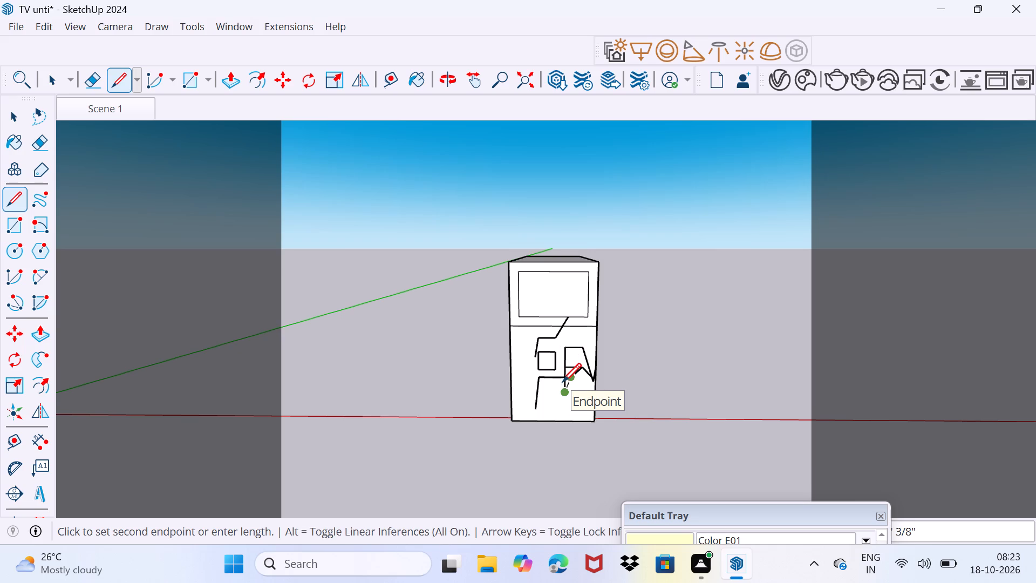
{"action": "left_click", "coordinate": [561, 387]}
{"action": "left_click", "coordinate": [570, 382]}
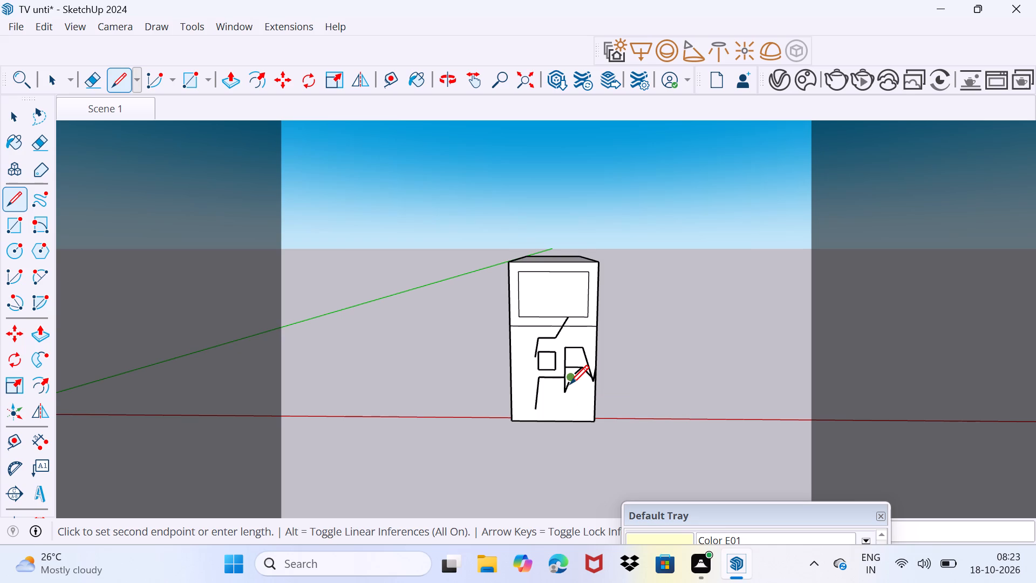
Connect the horizontal line's end to the second square's top-right corner, the first square's top-left corner and the upper slant's lower end.
{"action": "left_click", "coordinate": [570, 384]}
{"action": "left_click", "coordinate": [560, 361]}
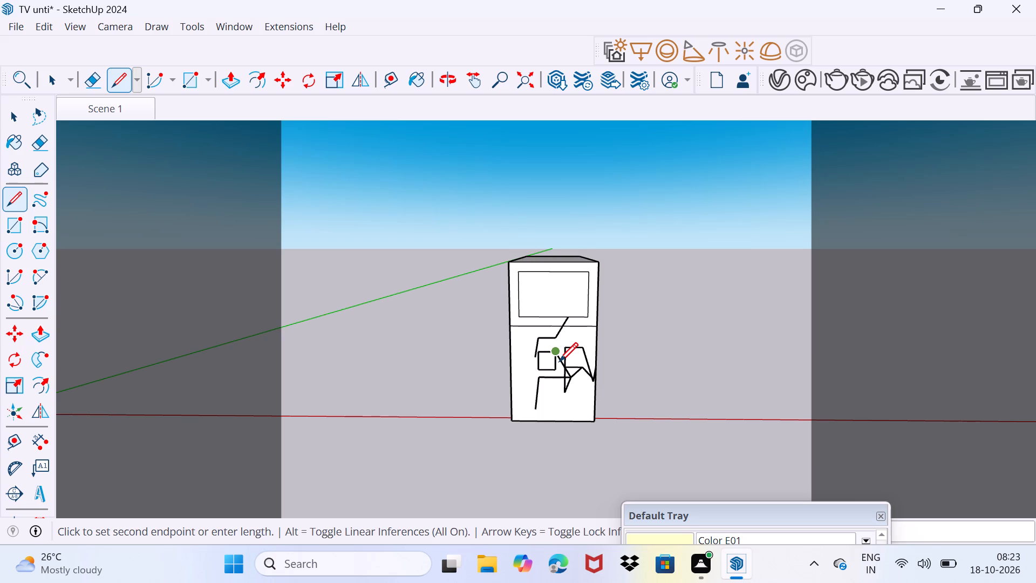
{"action": "left_click", "coordinate": [559, 361]}
{"action": "left_click", "coordinate": [572, 338]}
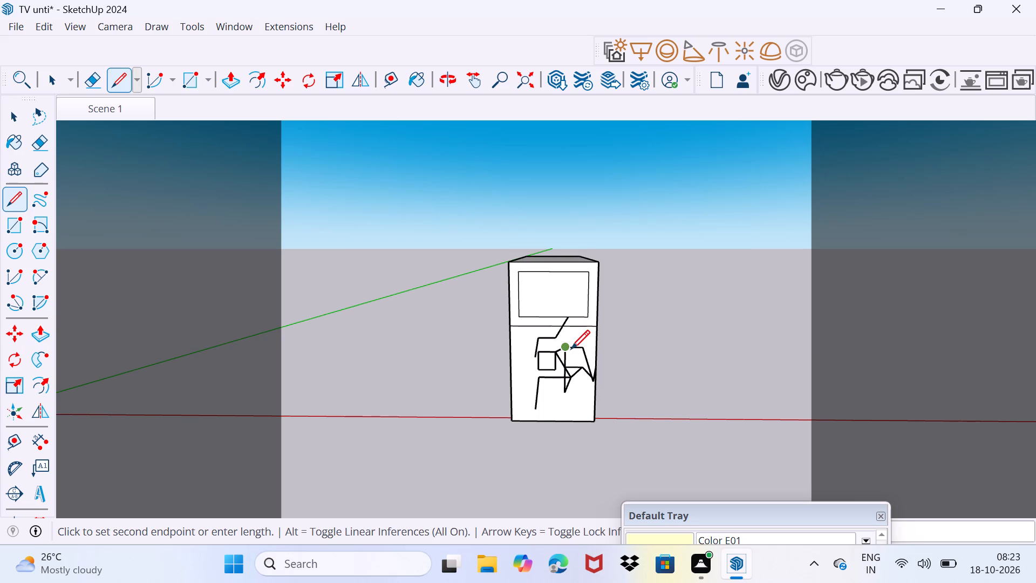
{"action": "left_click", "coordinate": [563, 348]}
{"action": "left_click", "coordinate": [553, 337]}
{"action": "left_click", "coordinate": [572, 323]}
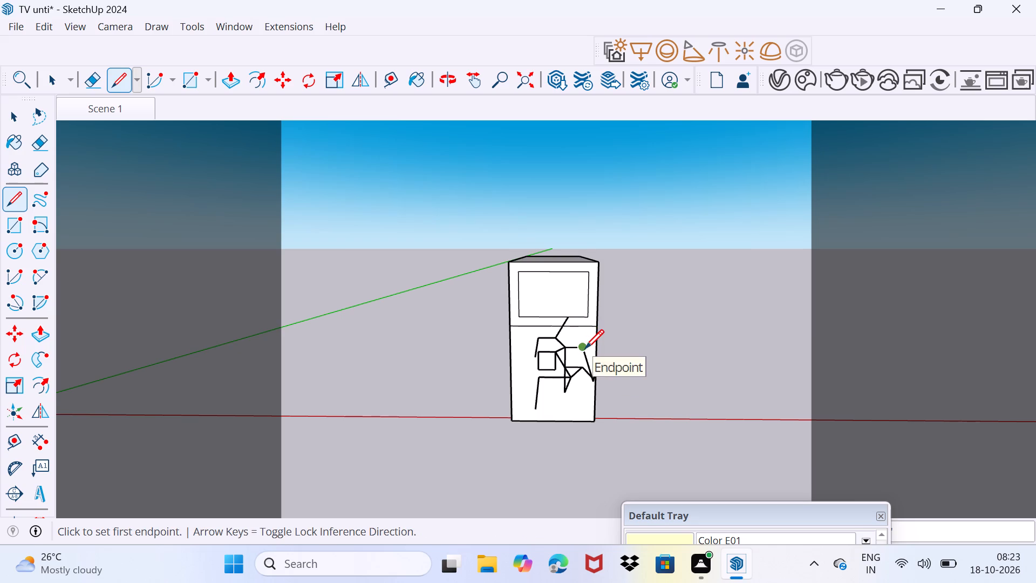
Draw lines from the first square's top-right corner to the upper slant's tip and from the tip to the square's top-left corner.
{"action": "left_click", "coordinate": [585, 348]}
{"action": "left_click", "coordinate": [571, 319]}
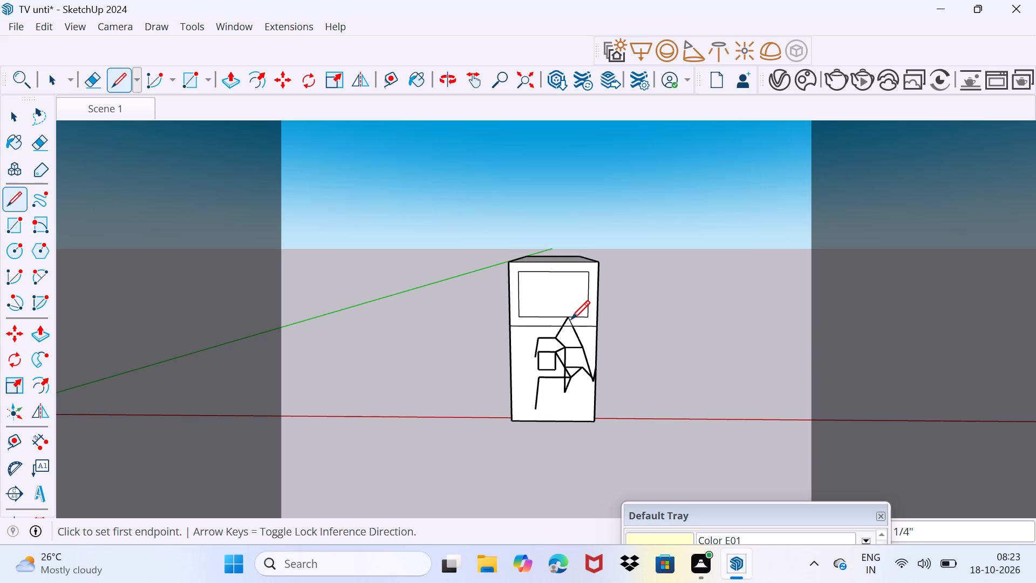
{"action": "left_click", "coordinate": [566, 317]}
{"action": "left_click", "coordinate": [569, 344]}
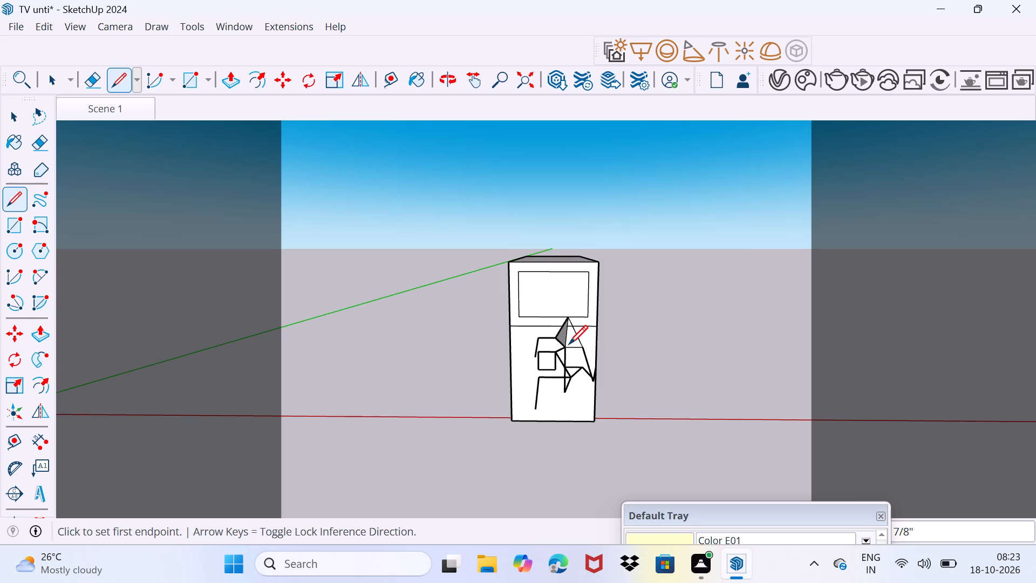
Draw a triangle from the second square's top-right corner to the slanting line's lower end, out past the vertical edge, and back.
{"action": "left_click", "coordinate": [564, 356]}
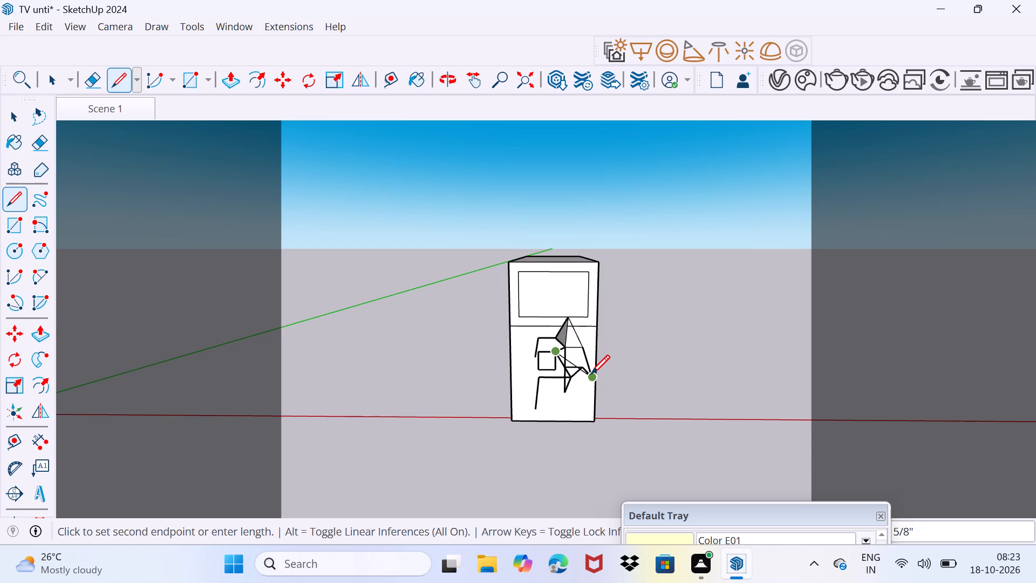
{"action": "left_click", "coordinate": [591, 374]}
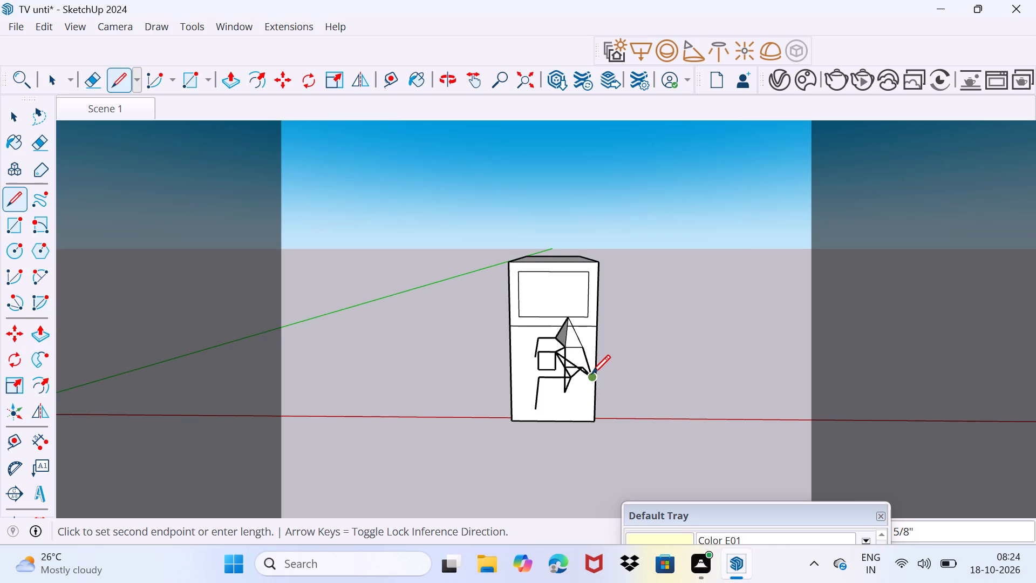
{"action": "left_click", "coordinate": [618, 325]}
{"action": "left_click", "coordinate": [569, 348]}
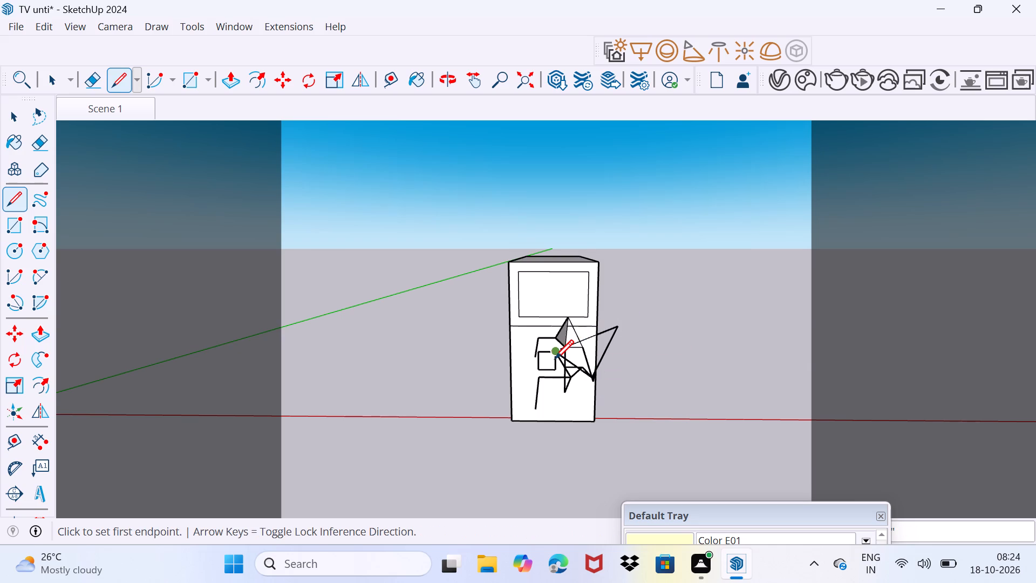
Draw a short vertical line from the second square's top-right corner up to the upper slanting line's lower end.
{"action": "left_click", "coordinate": [555, 358]}
{"action": "left_click", "coordinate": [560, 337]}
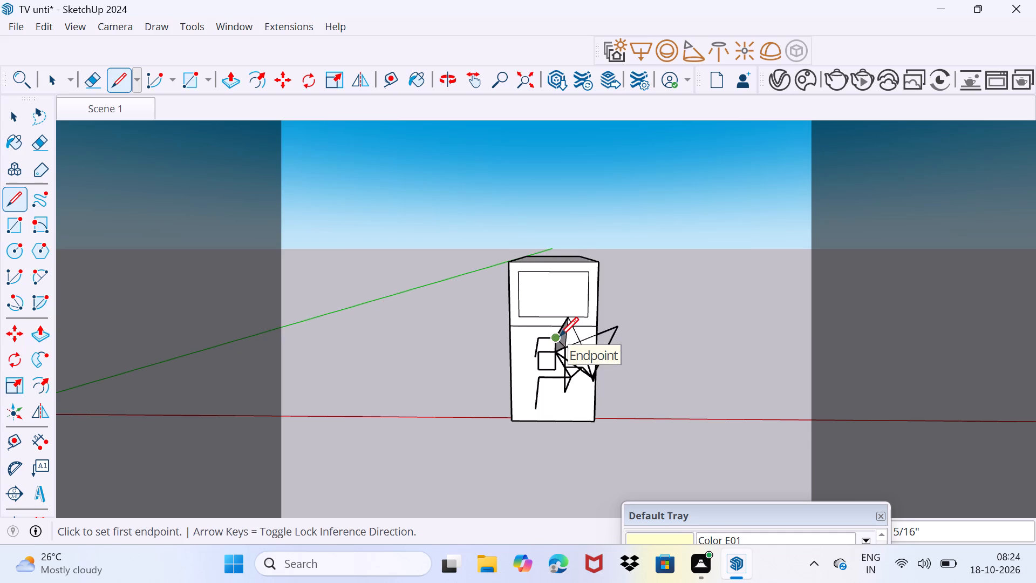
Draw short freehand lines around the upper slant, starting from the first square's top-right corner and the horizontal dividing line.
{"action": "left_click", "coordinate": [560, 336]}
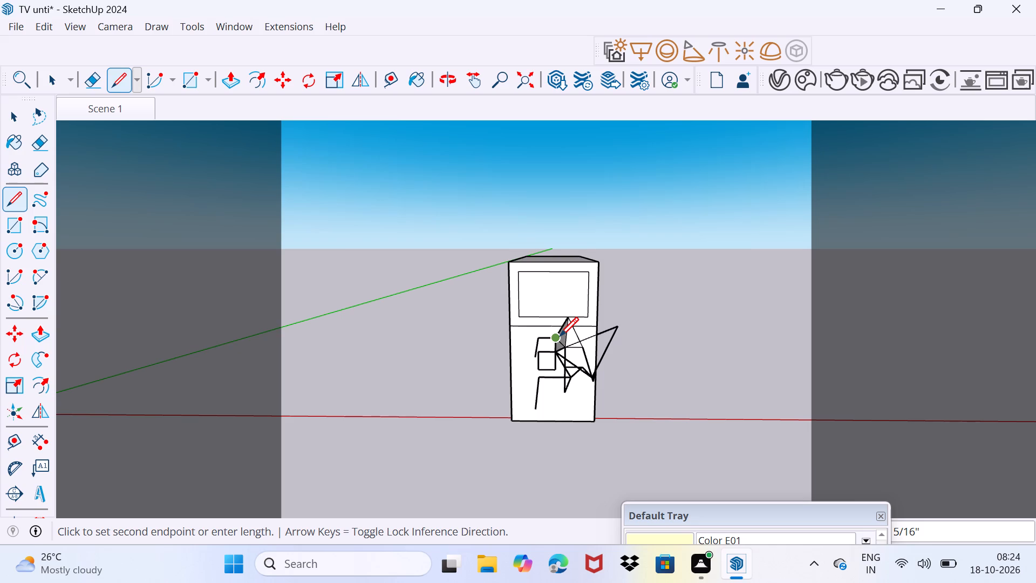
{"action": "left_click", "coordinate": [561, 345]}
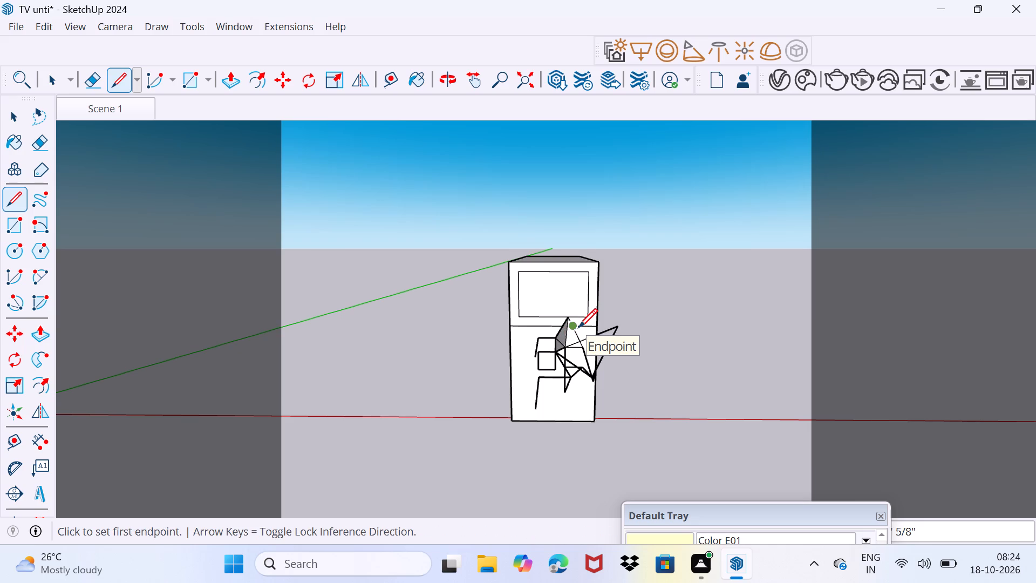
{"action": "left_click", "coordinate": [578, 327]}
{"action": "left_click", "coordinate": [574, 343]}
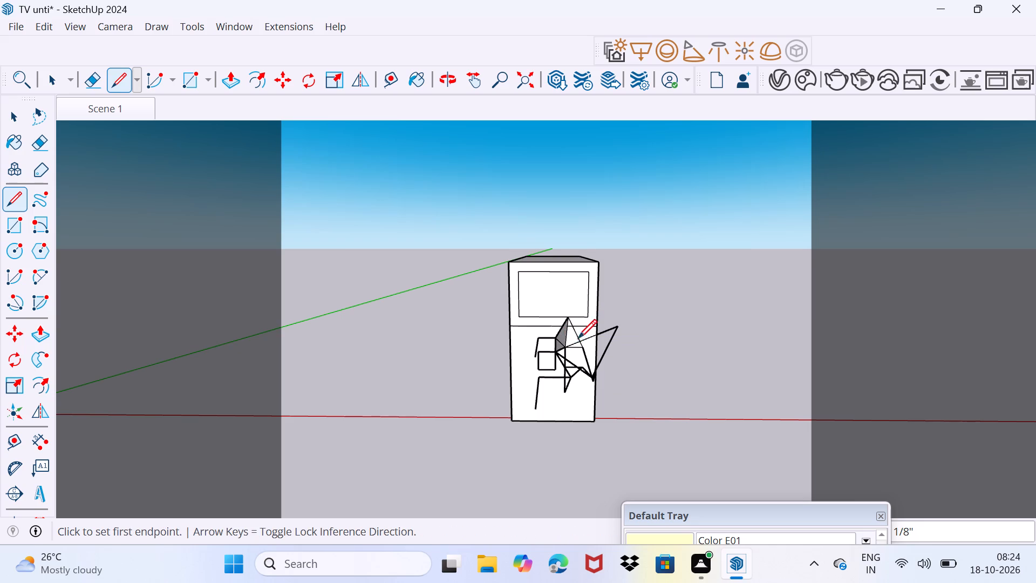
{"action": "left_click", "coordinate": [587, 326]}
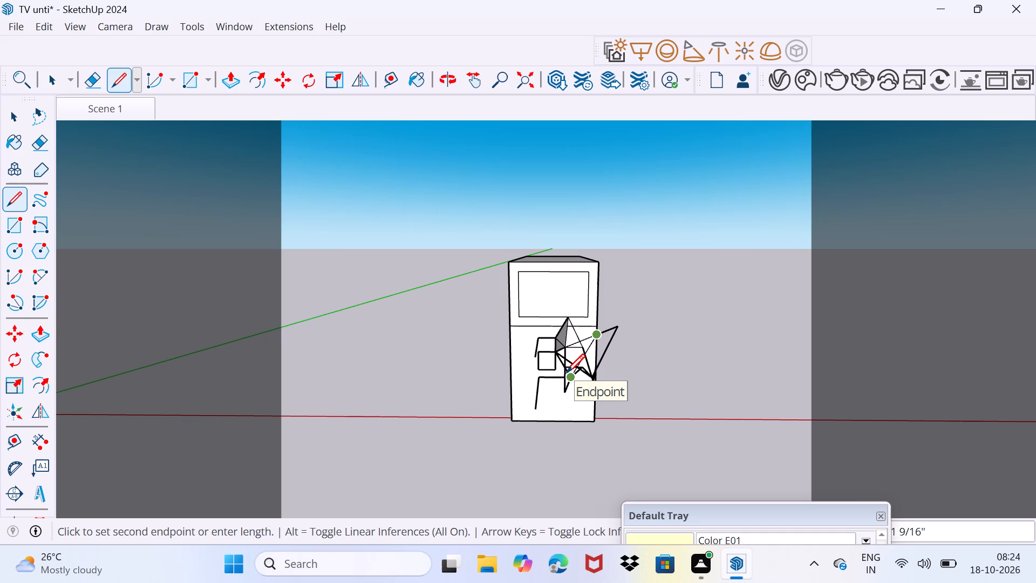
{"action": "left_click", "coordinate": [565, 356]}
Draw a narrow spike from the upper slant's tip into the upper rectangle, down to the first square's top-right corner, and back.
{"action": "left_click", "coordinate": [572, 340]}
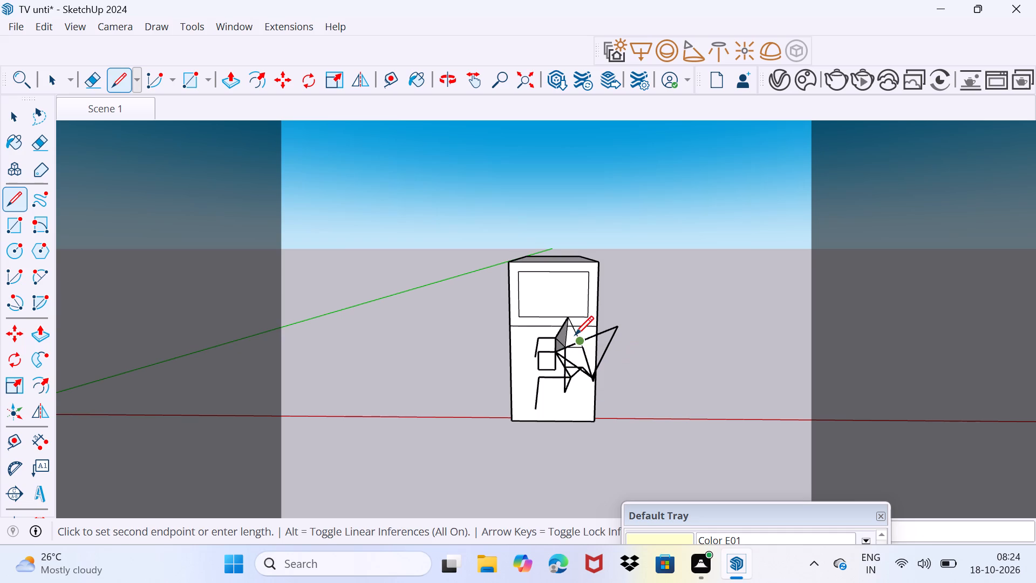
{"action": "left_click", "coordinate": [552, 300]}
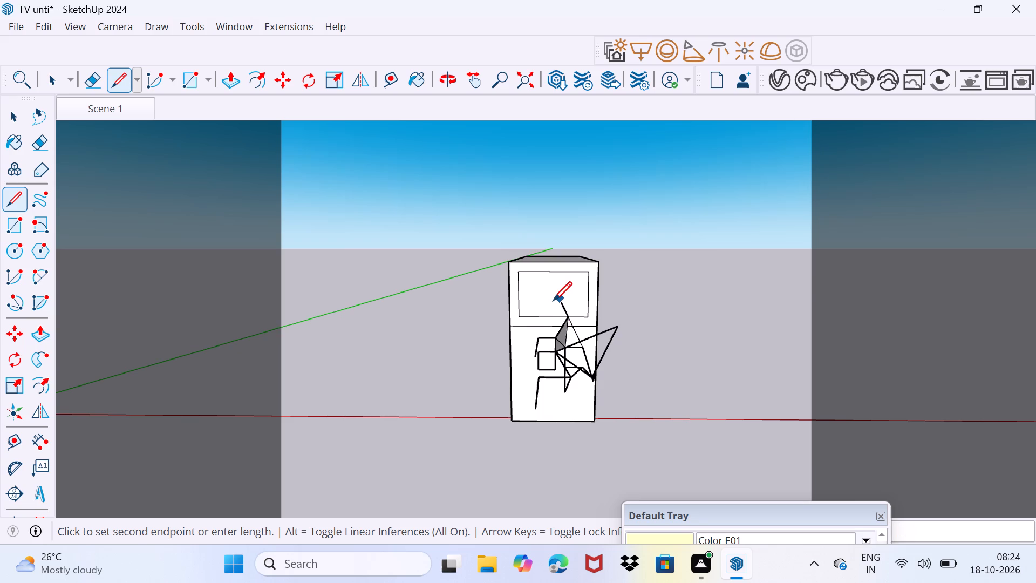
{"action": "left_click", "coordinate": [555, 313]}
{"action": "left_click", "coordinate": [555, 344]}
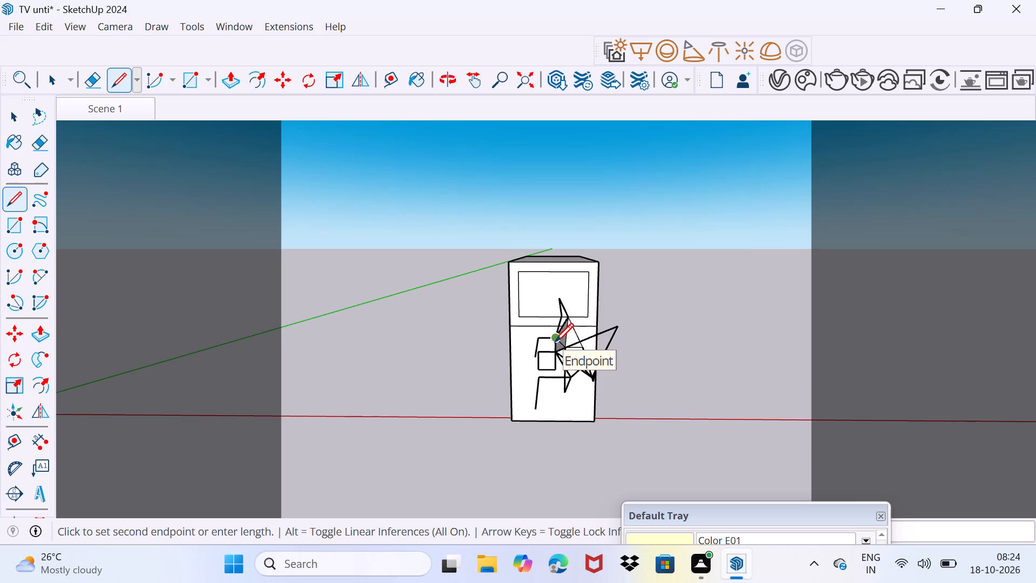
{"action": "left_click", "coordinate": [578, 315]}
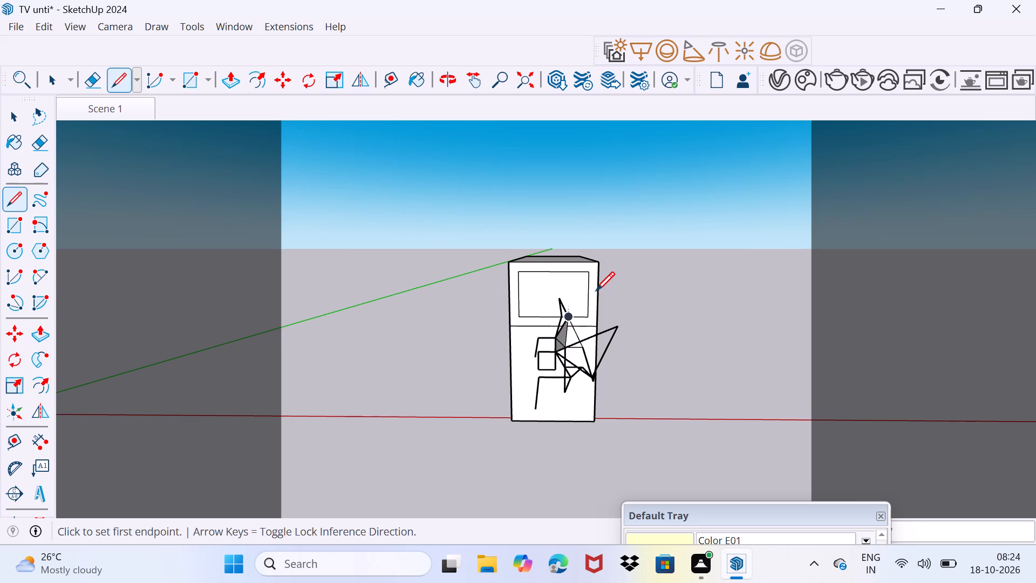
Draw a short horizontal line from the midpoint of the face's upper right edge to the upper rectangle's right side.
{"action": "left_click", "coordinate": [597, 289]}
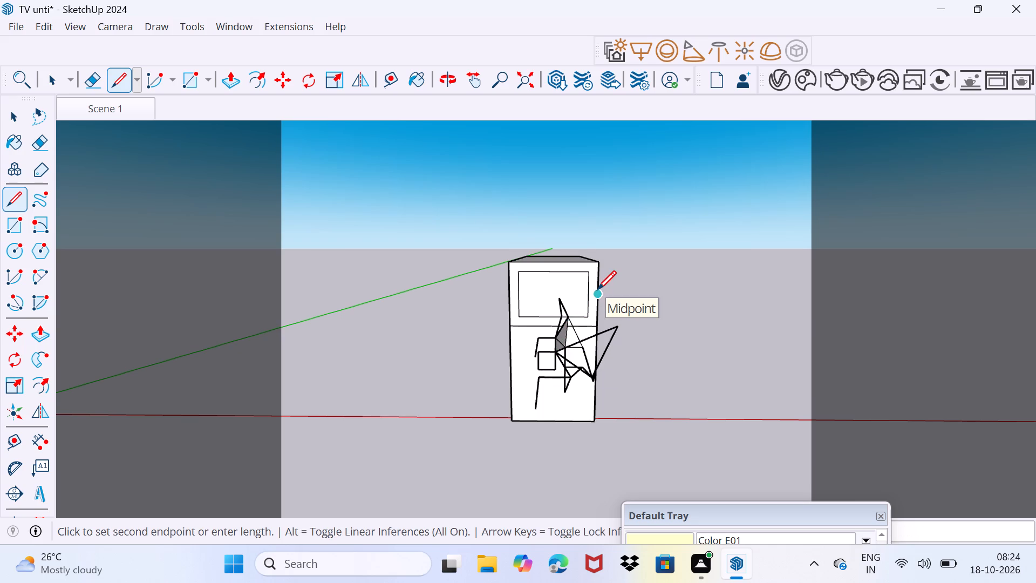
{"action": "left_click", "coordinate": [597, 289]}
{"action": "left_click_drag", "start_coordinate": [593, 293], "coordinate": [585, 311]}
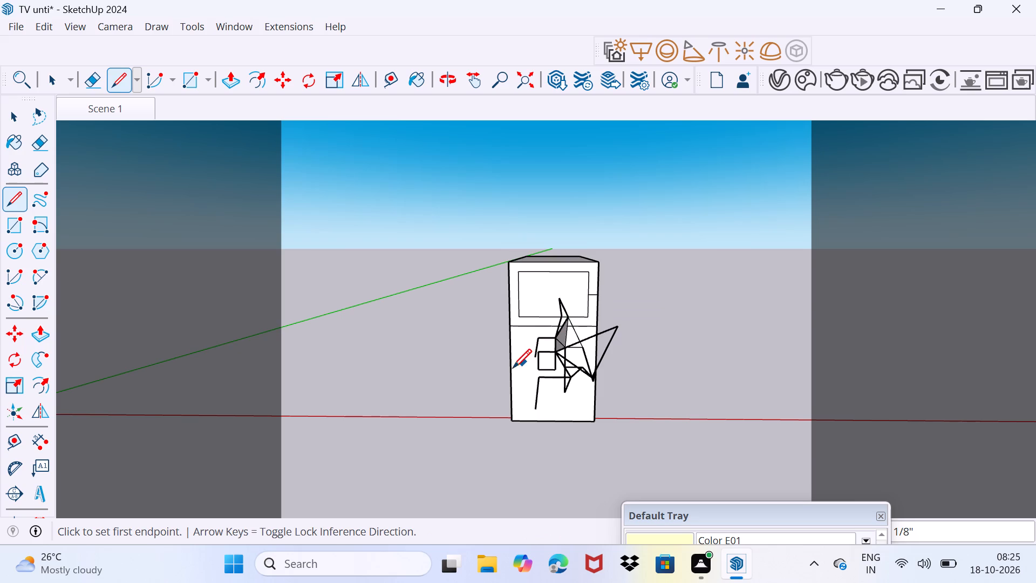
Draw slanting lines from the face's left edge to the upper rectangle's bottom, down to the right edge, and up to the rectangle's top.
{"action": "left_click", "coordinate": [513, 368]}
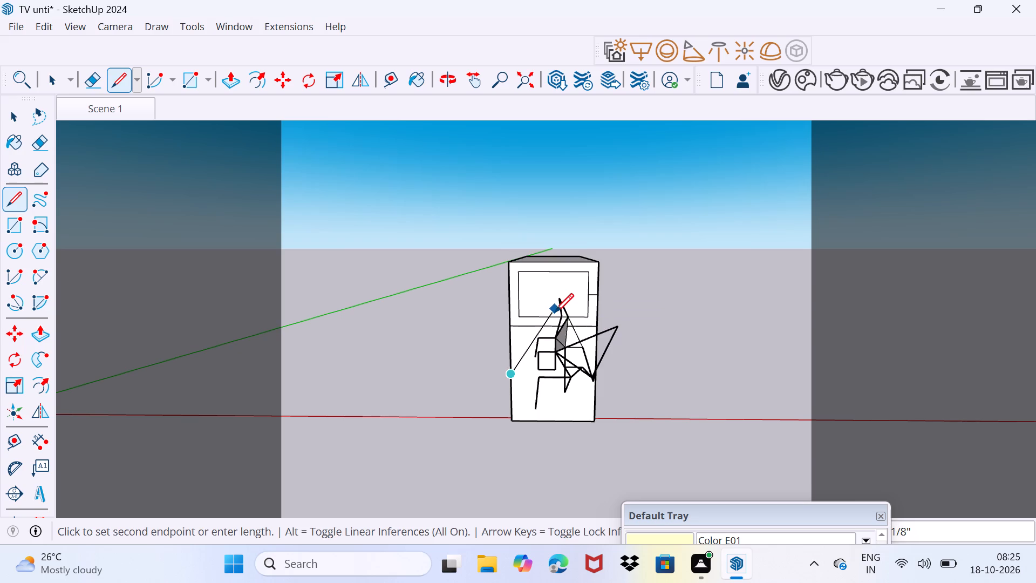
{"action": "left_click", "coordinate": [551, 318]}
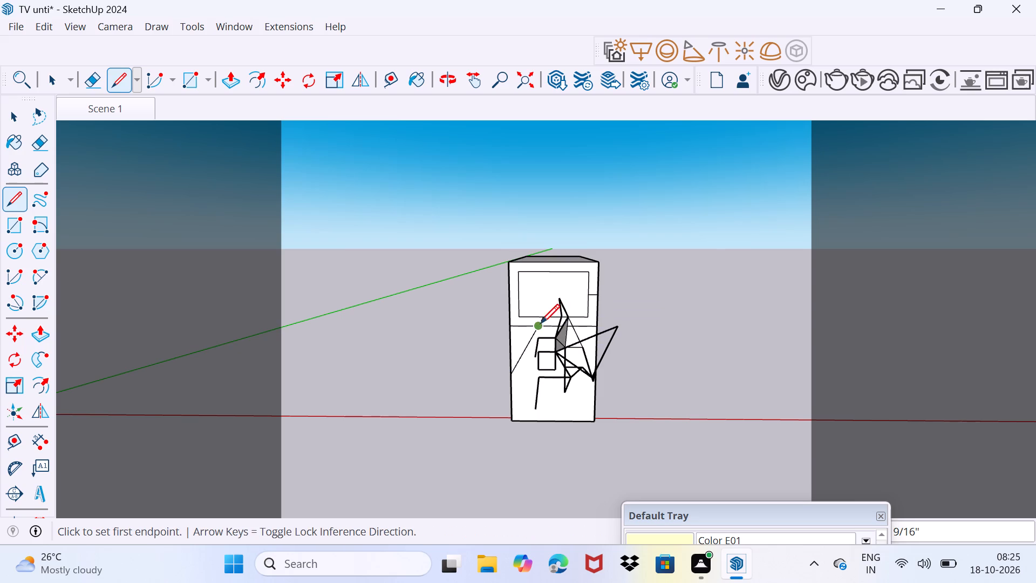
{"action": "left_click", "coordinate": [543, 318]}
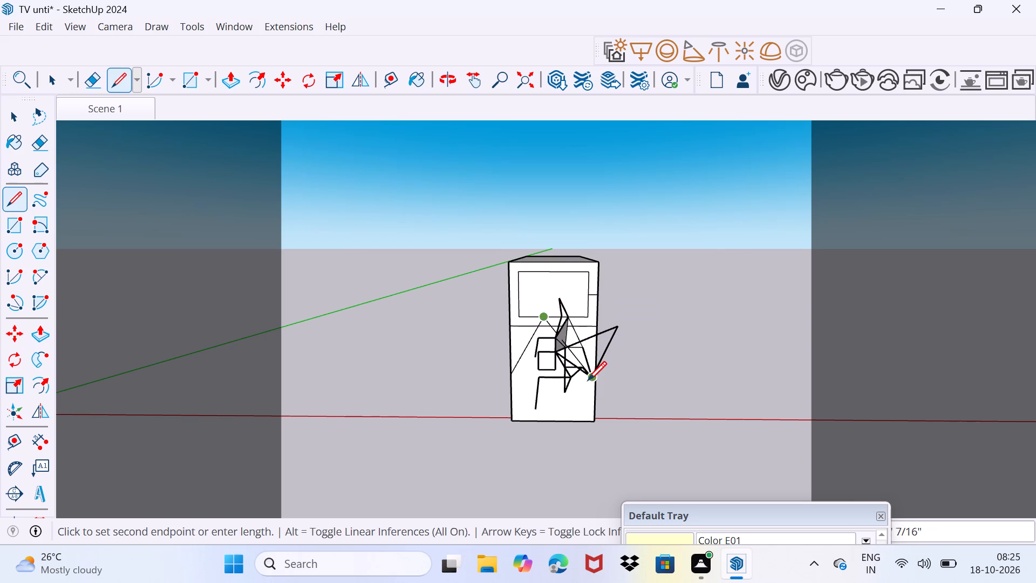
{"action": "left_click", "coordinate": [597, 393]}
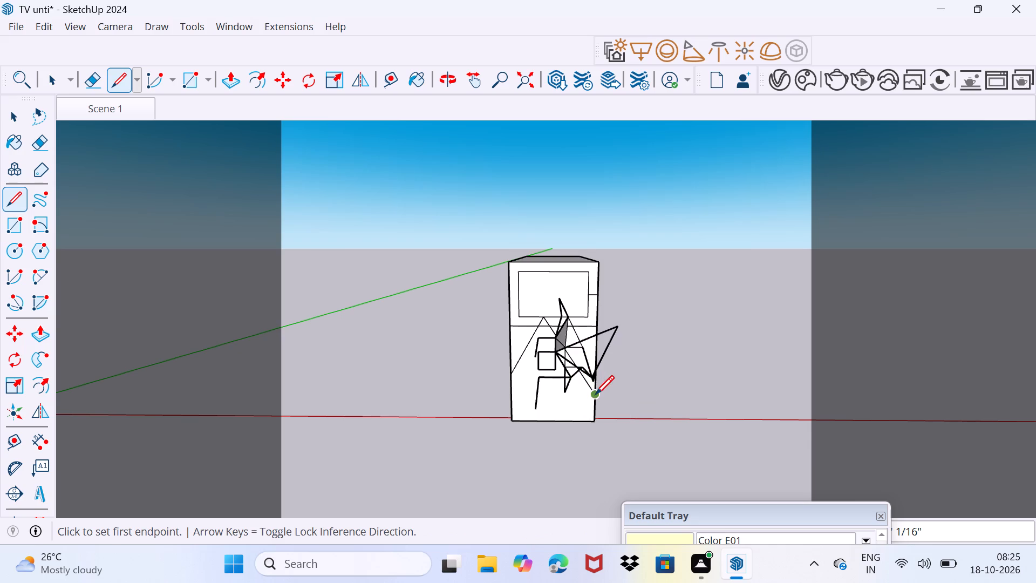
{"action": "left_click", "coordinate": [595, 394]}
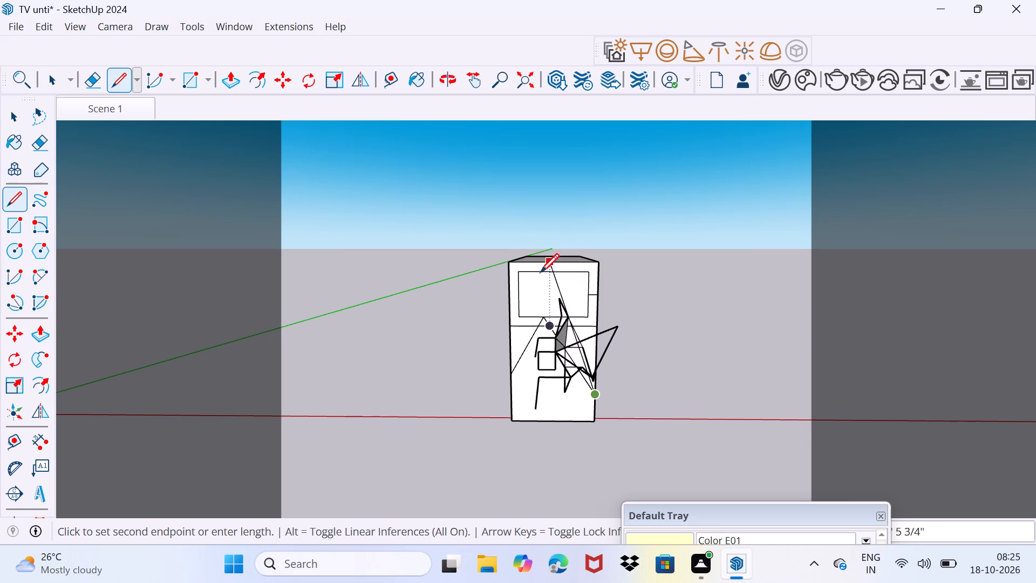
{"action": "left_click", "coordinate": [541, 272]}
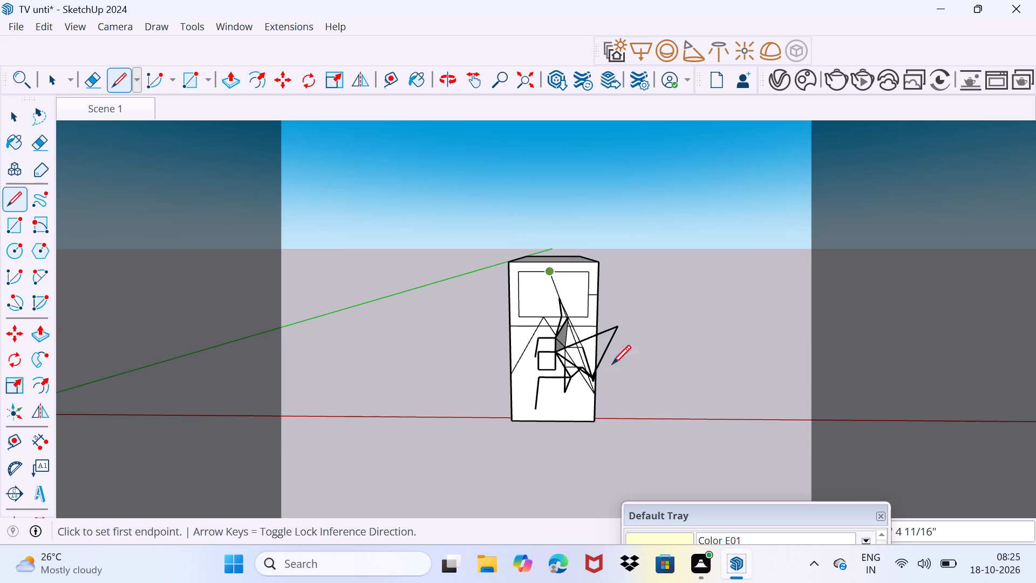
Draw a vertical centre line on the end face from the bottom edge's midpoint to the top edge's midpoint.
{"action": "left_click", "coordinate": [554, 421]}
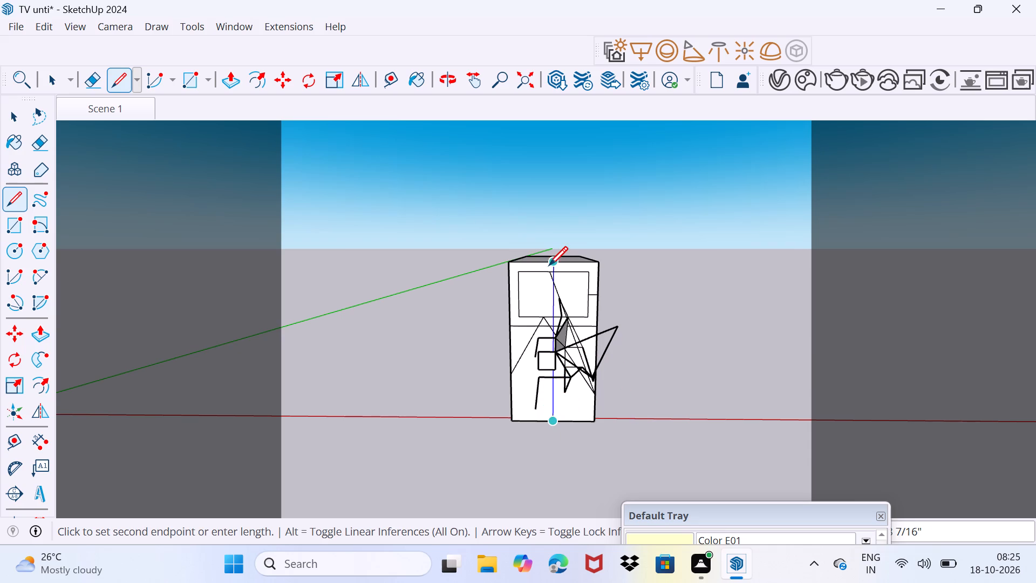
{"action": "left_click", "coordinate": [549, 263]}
Select the whole box together with all the lines on its end face and delete it.
{"action": "scroll", "coordinate": [553, 344], "scroll_direction": "down", "scroll_amount": 1}
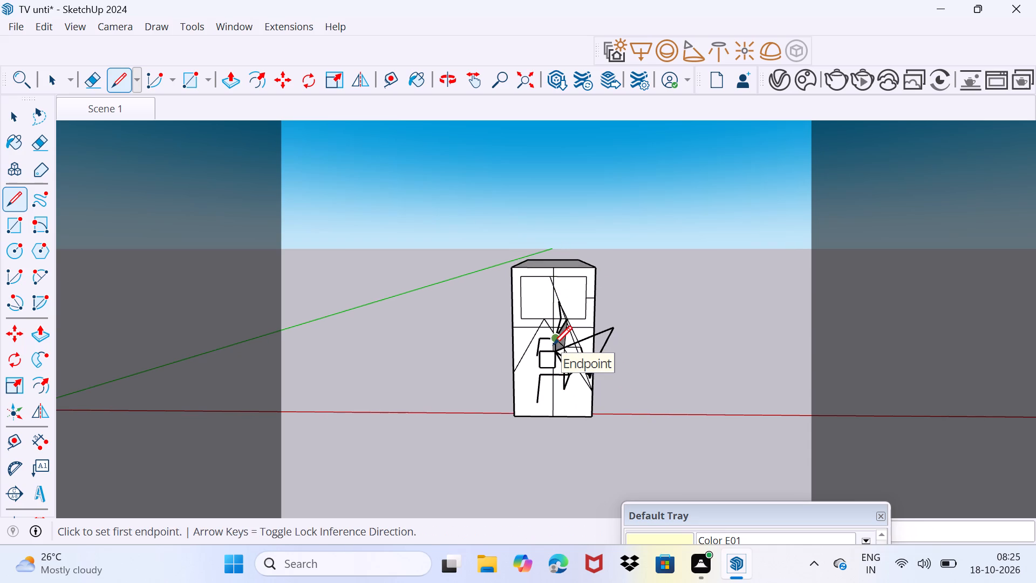
{"action": "key", "text": "space"}
{"action": "scroll", "coordinate": [487, 295], "scroll_direction": "down", "scroll_amount": 1}
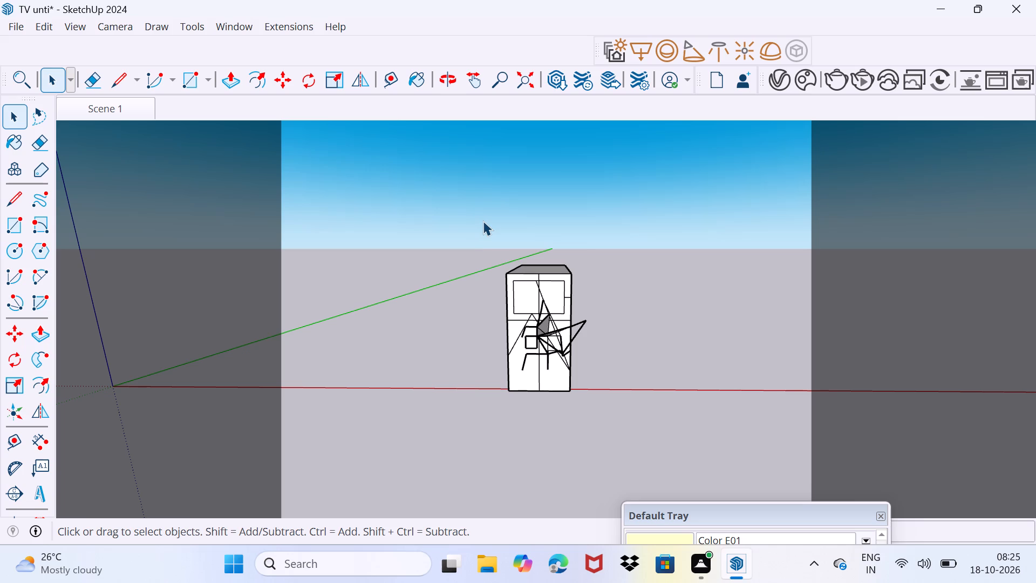
{"action": "left_click_drag", "start_coordinate": [483, 220], "coordinate": [611, 439]}
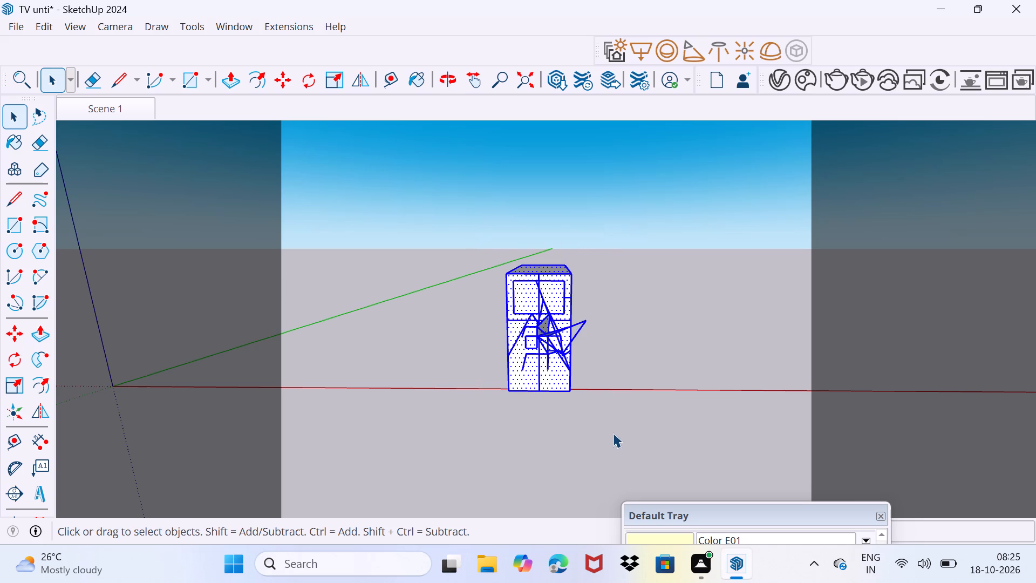
{"action": "key", "text": "Delete"}
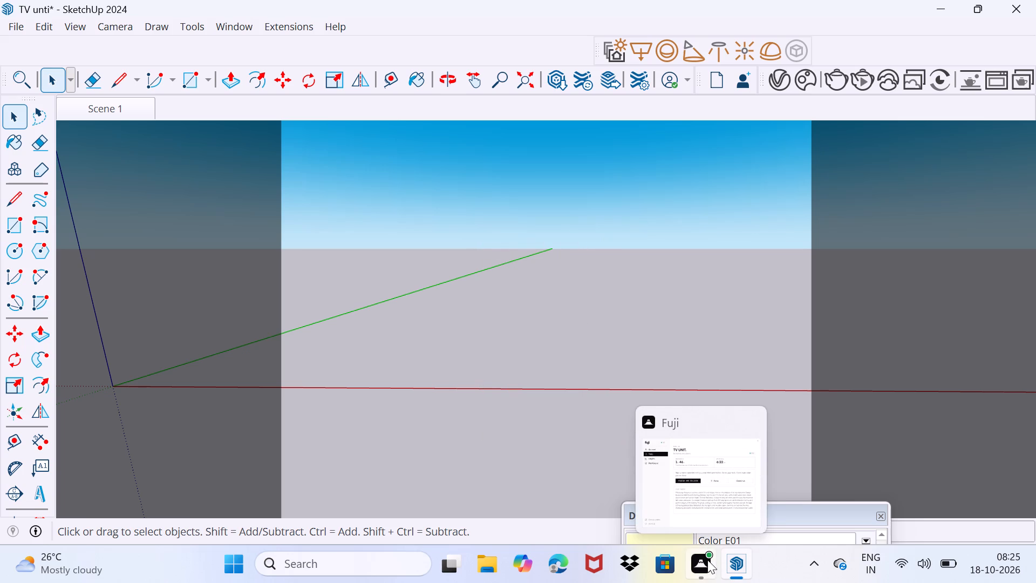
{"action": "left_click_drag", "start_coordinate": [656, 366], "coordinate": [667, 339]}
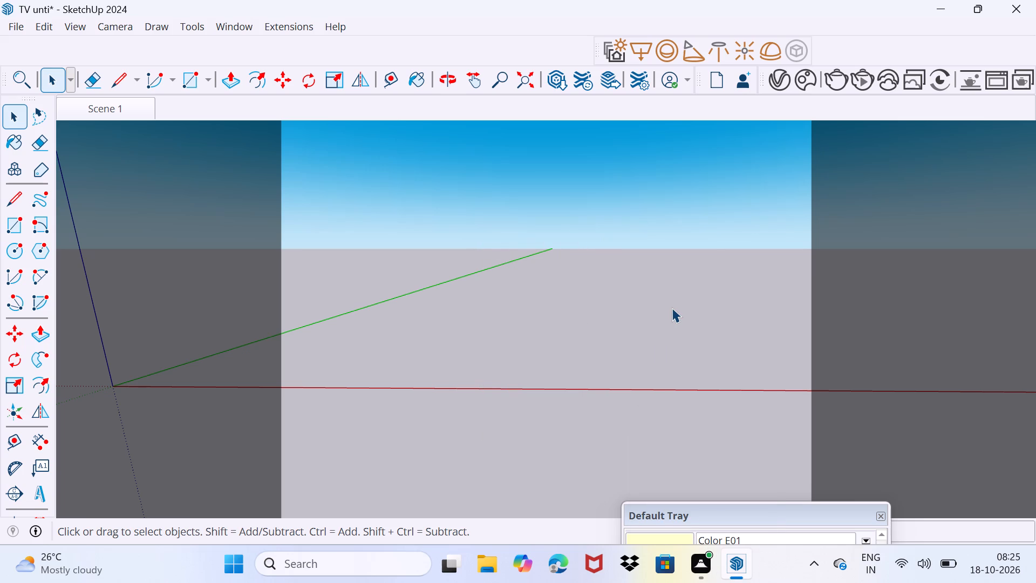
Draw a closed downward-pointing triangle across the red axis, with its top edge parallel to that axis.
{"action": "key", "text": "l"}
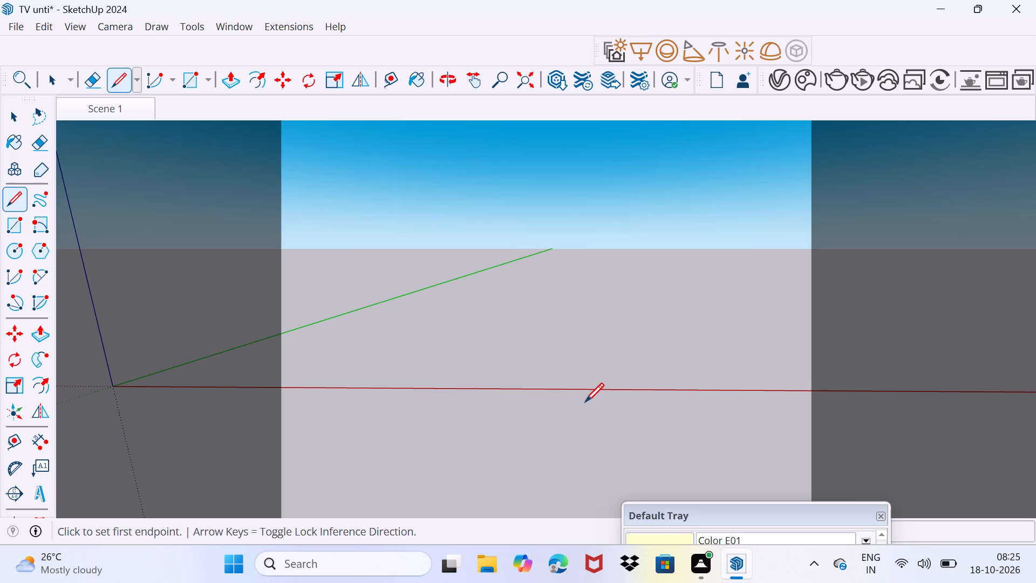
{"action": "left_click_drag", "start_coordinate": [584, 402], "coordinate": [585, 365]}
{"action": "left_click", "coordinate": [569, 298]}
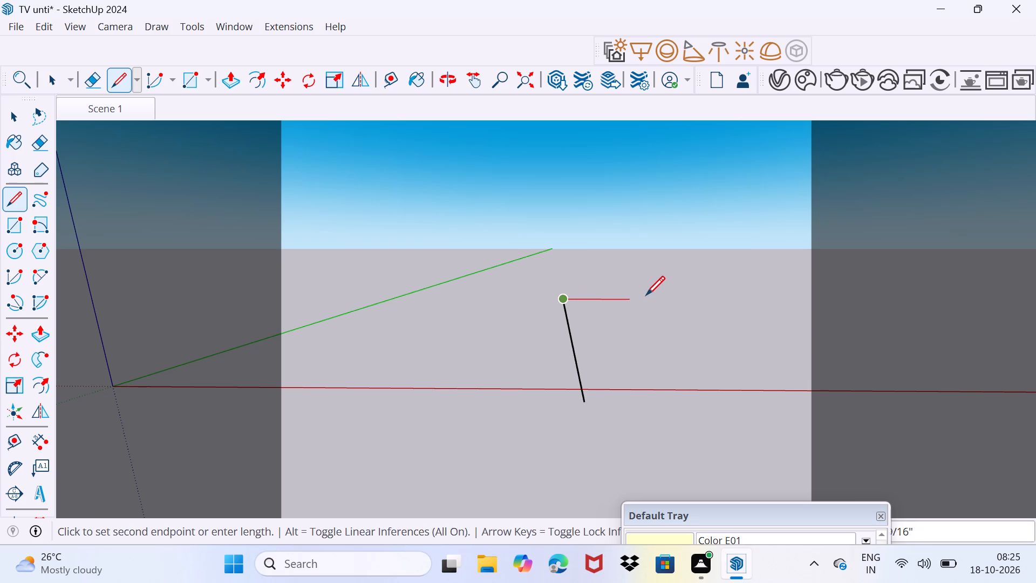
{"action": "left_click", "coordinate": [648, 295]}
{"action": "left_click", "coordinate": [592, 396]}
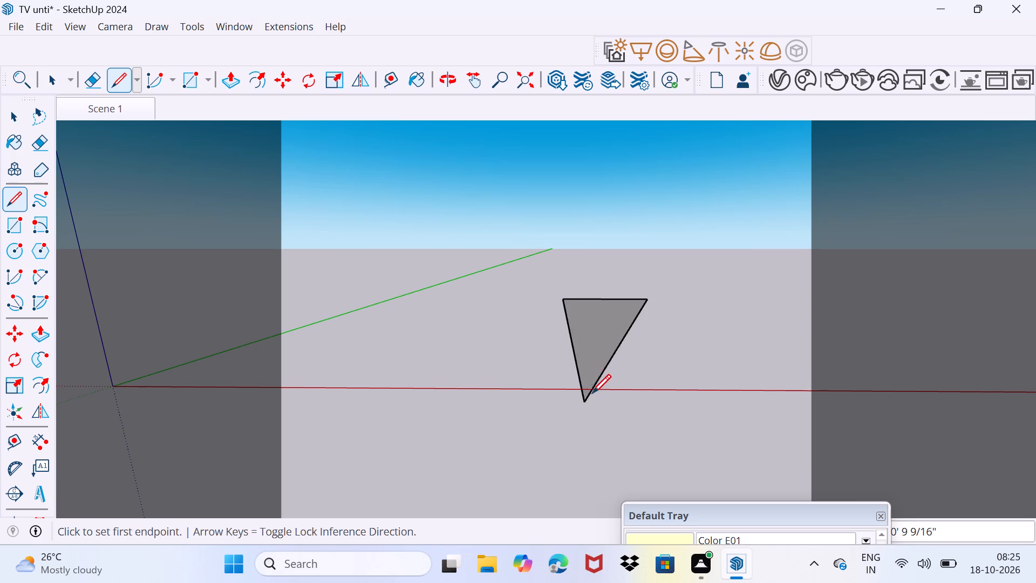
Divide the triangle with a line from its top-left corner to the opposite side, and join that line to the other two corners.
{"action": "left_click", "coordinate": [564, 299]}
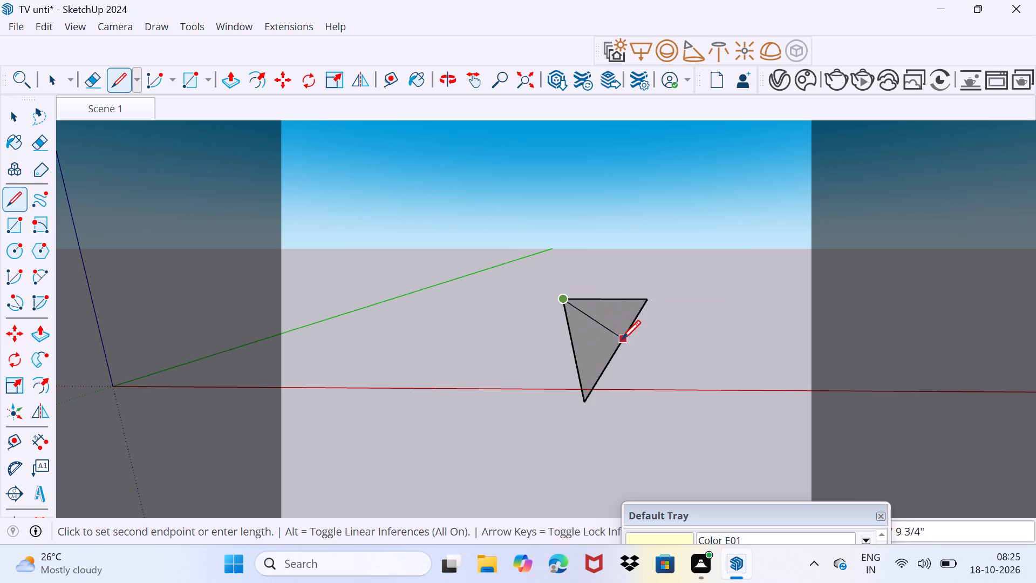
{"action": "left_click", "coordinate": [622, 340]}
{"action": "left_click", "coordinate": [643, 300]}
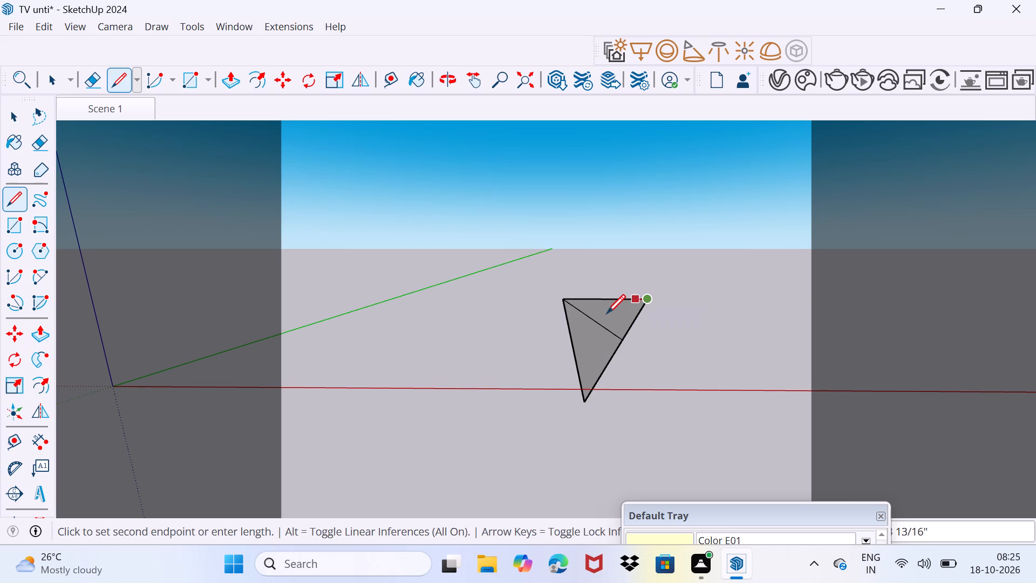
{"action": "left_click", "coordinate": [597, 323]}
{"action": "left_click", "coordinate": [593, 332]}
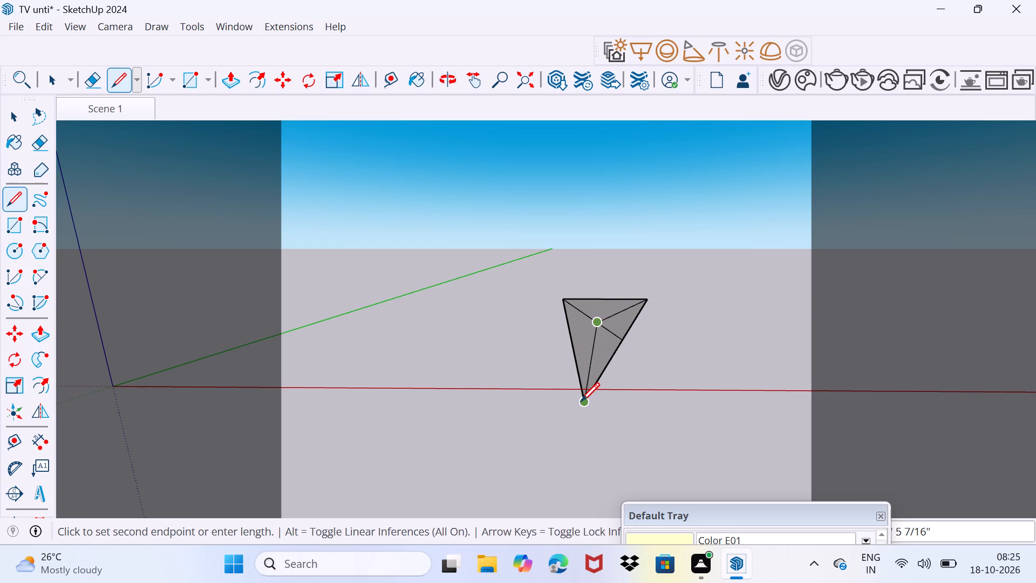
{"action": "left_click", "coordinate": [581, 402]}
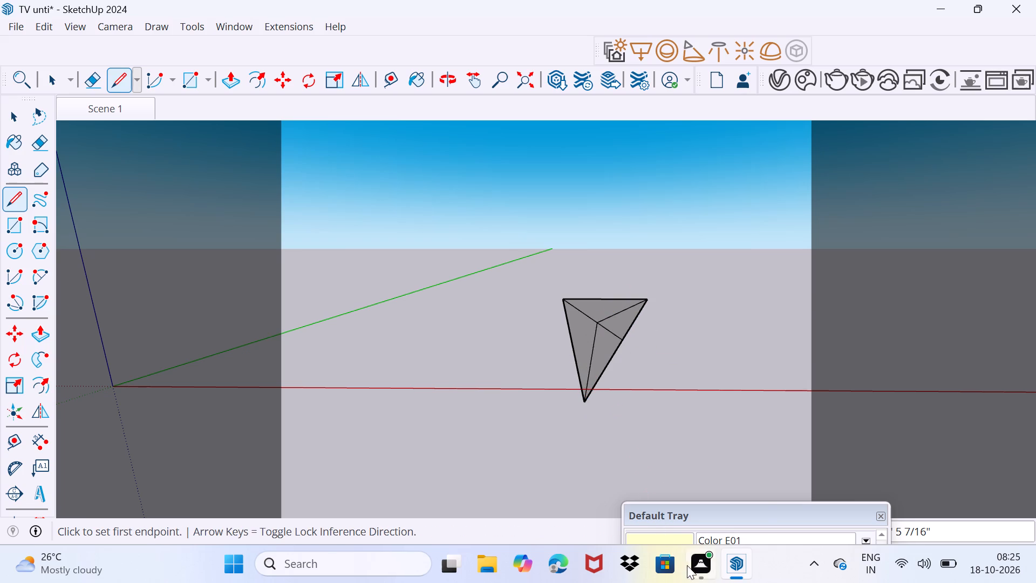